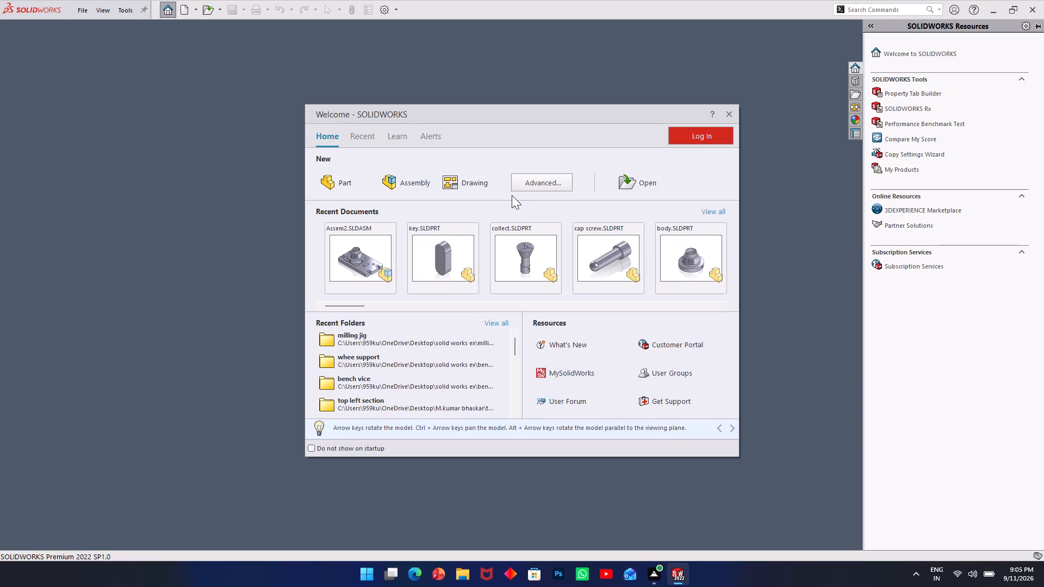
Open the recent assembly Assem2.SLDASM and roll its rolled-back body part forward.
click(377, 248)
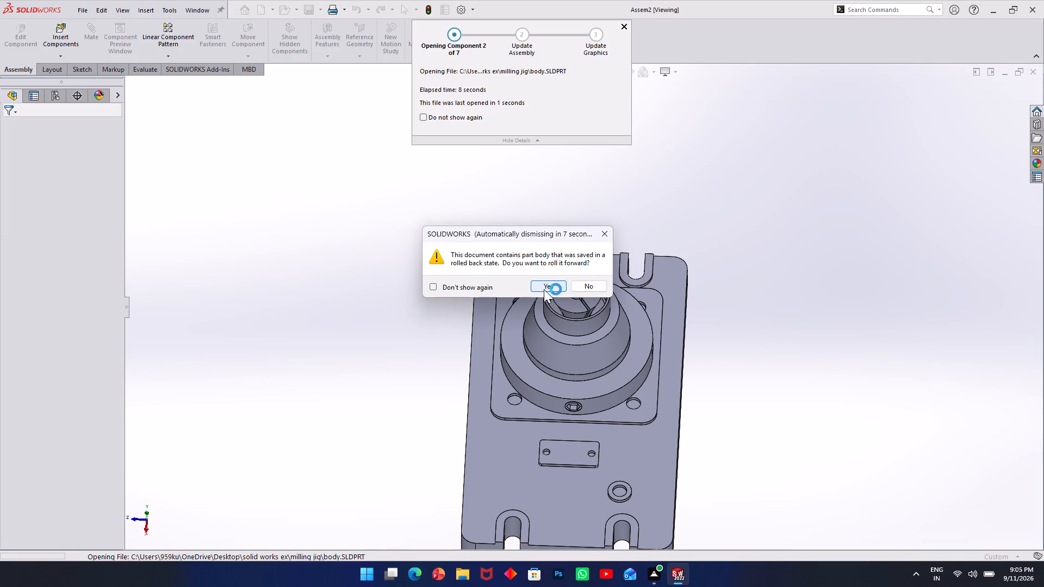
click(546, 289)
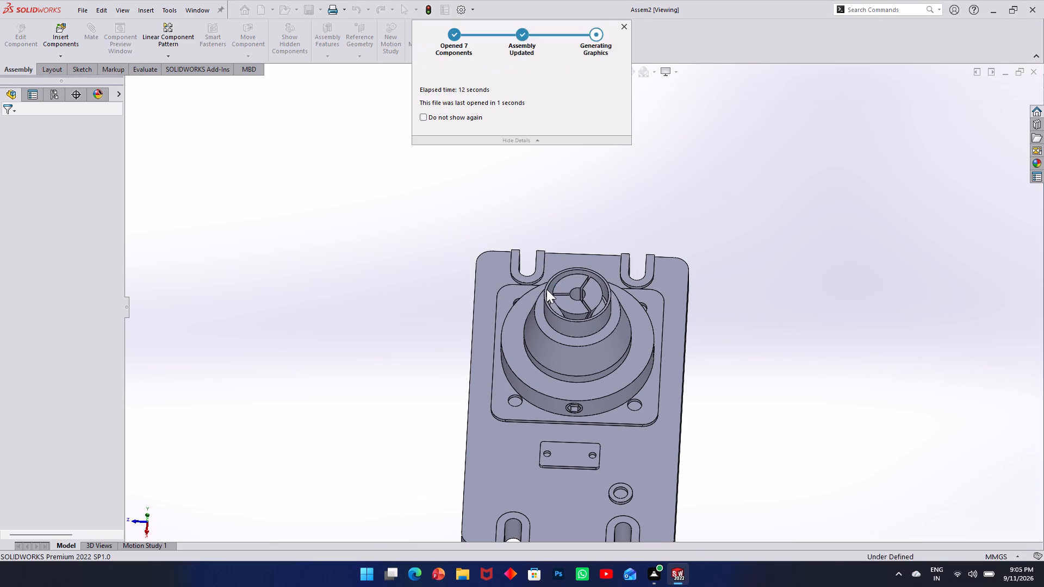
Examine how the collect part sits in the bore of the body on the base plate.
scroll(587, 349, up, 3)
scroll(608, 348, down, 1)
middle_drag(607, 349, 525, 316)
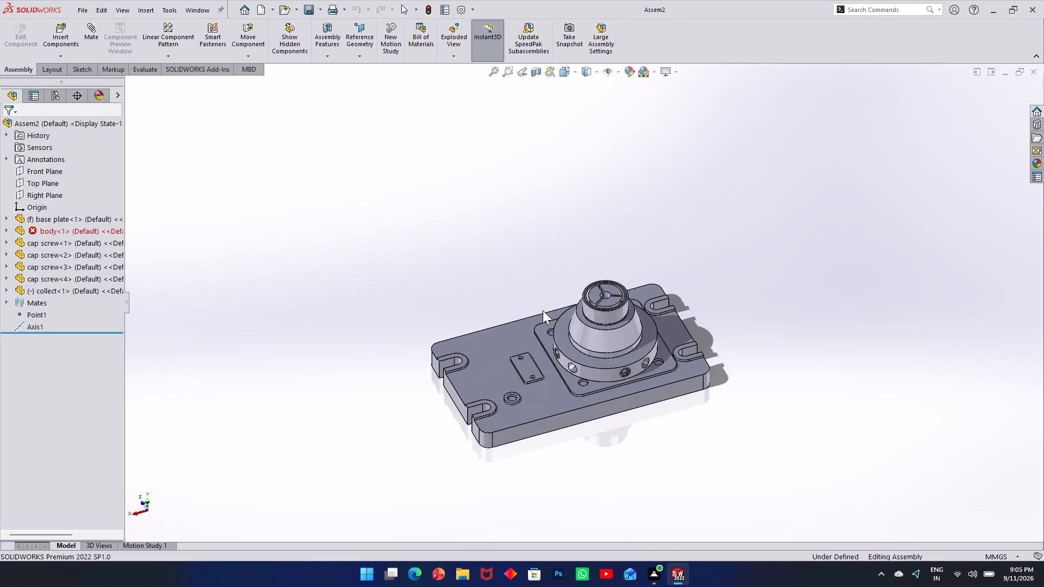
scroll(596, 305, down, 8)
drag(618, 295, 632, 218)
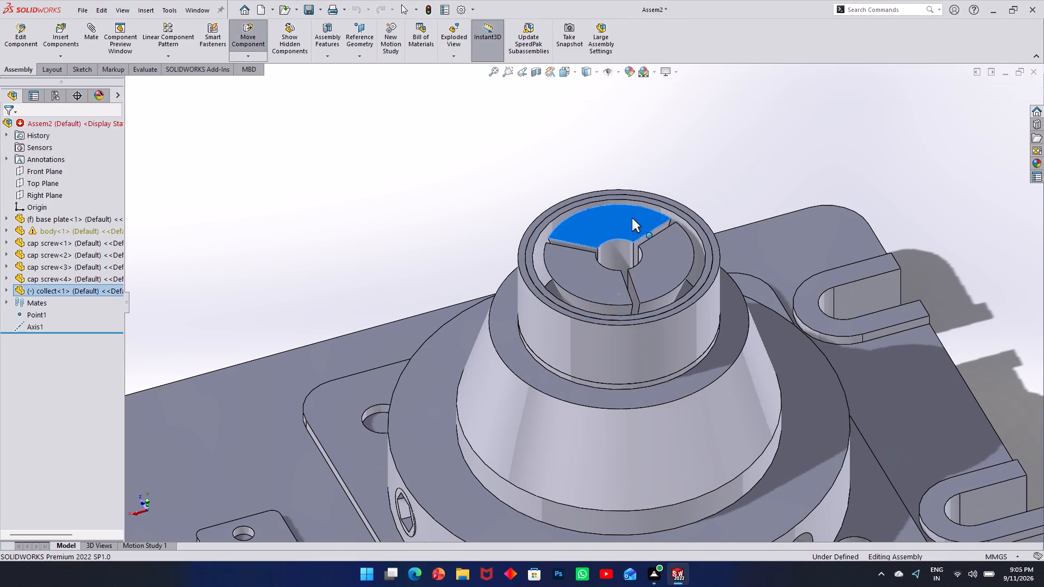
drag(632, 218, 642, 229)
scroll(649, 270, down, 2)
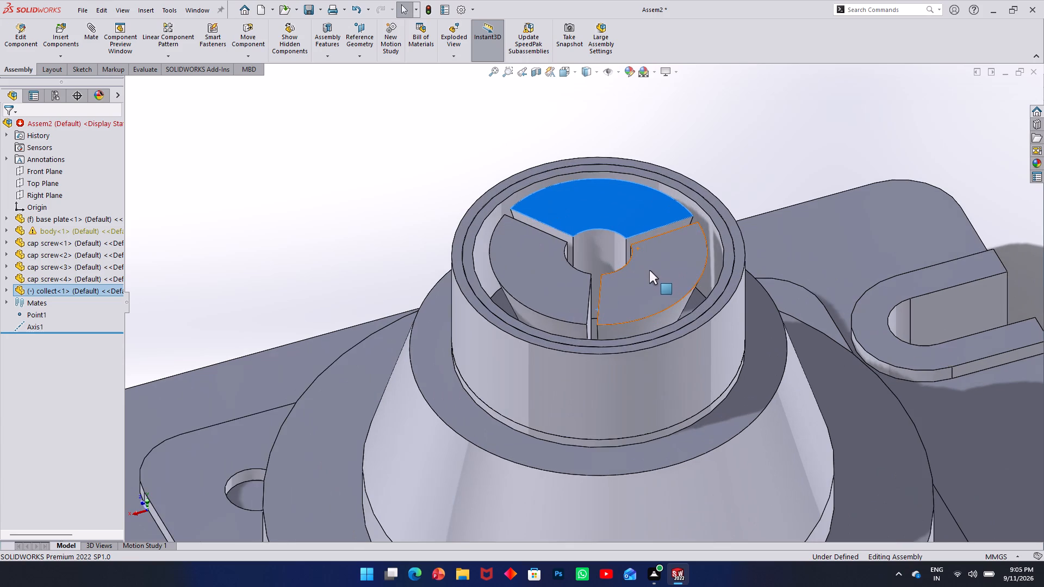
scroll(658, 276, up, 3)
scroll(652, 261, down, 1)
scroll(652, 261, up, 2)
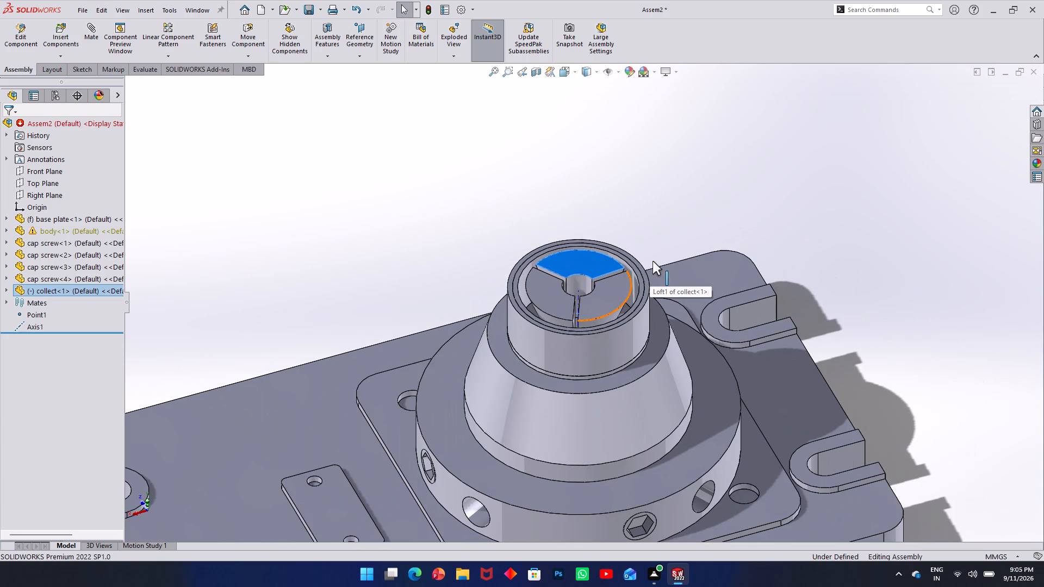
scroll(652, 267, down, 1)
scroll(652, 267, up, 3)
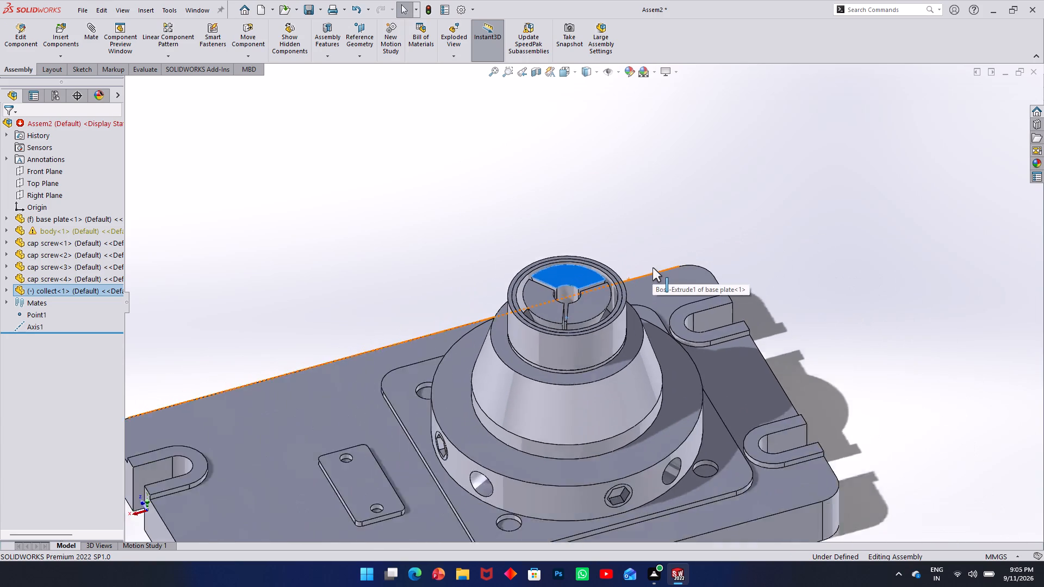
scroll(652, 268, down, 4)
click(612, 226)
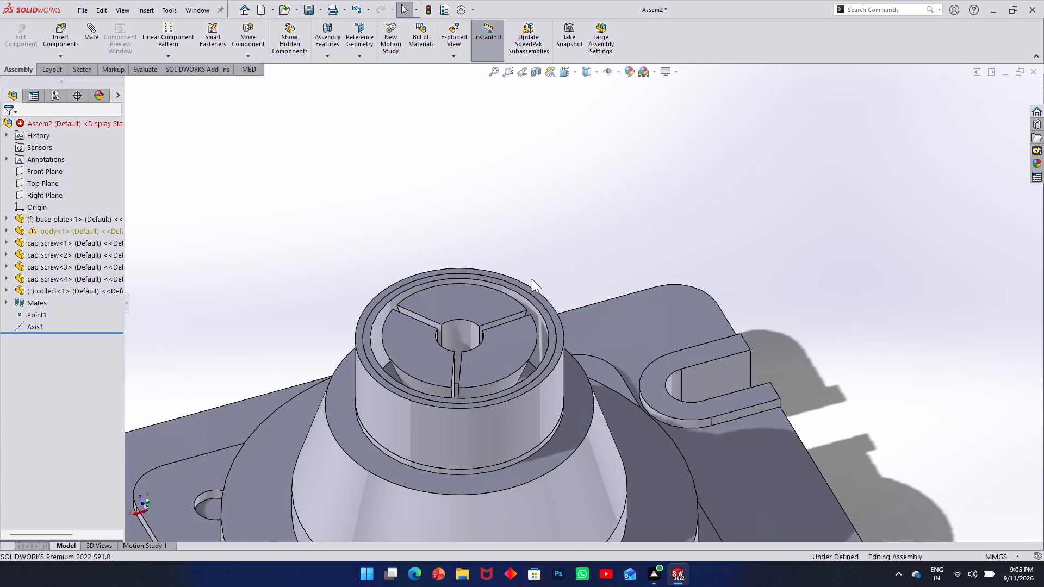
Rotate the collect part about its axis inside the body to check its remaining freedom of movement.
drag(506, 317, 473, 360)
drag(480, 347, 493, 308)
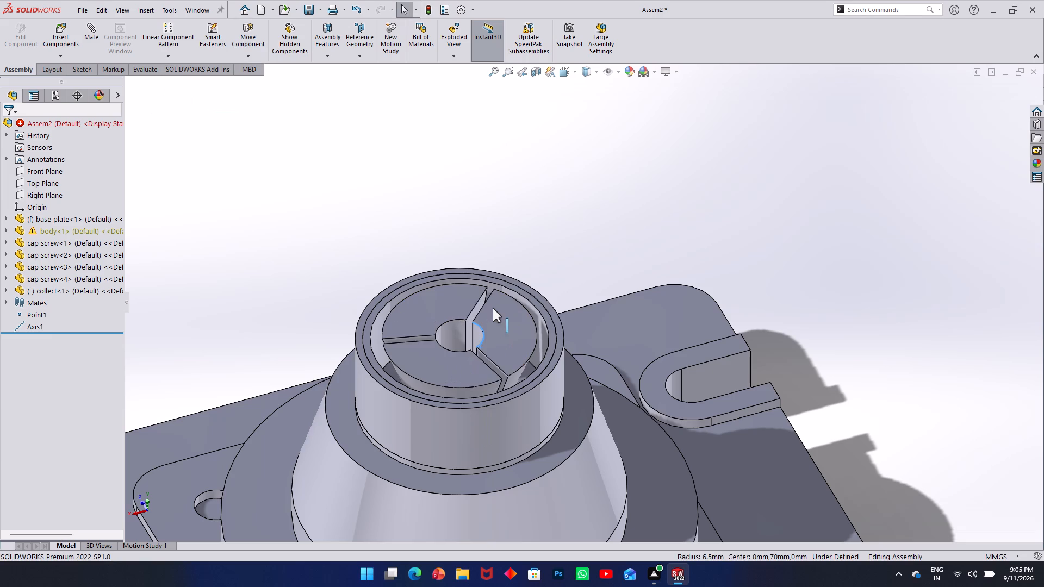
drag(493, 308, 494, 329)
scroll(494, 327, up, 3)
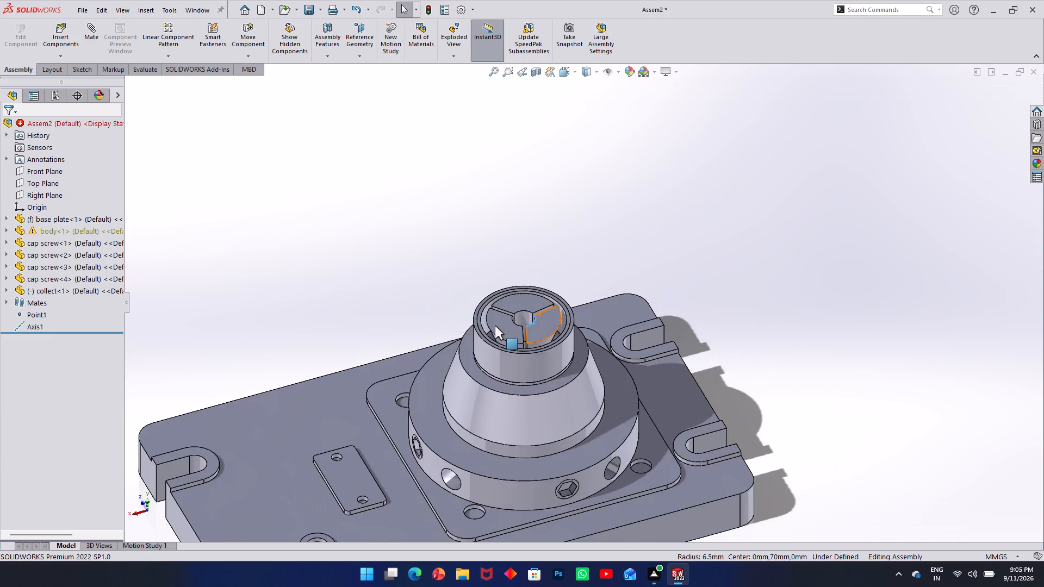
scroll(495, 326, up, 2)
middle_drag(494, 322, 486, 465)
scroll(550, 332, down, 4)
drag(540, 320, 540, 319)
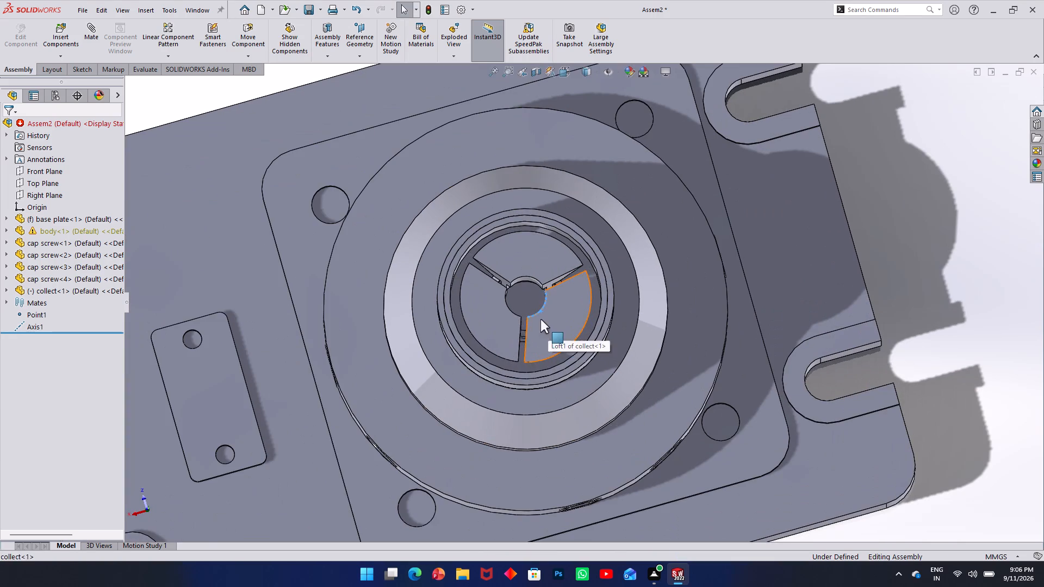
drag(540, 319, 530, 344)
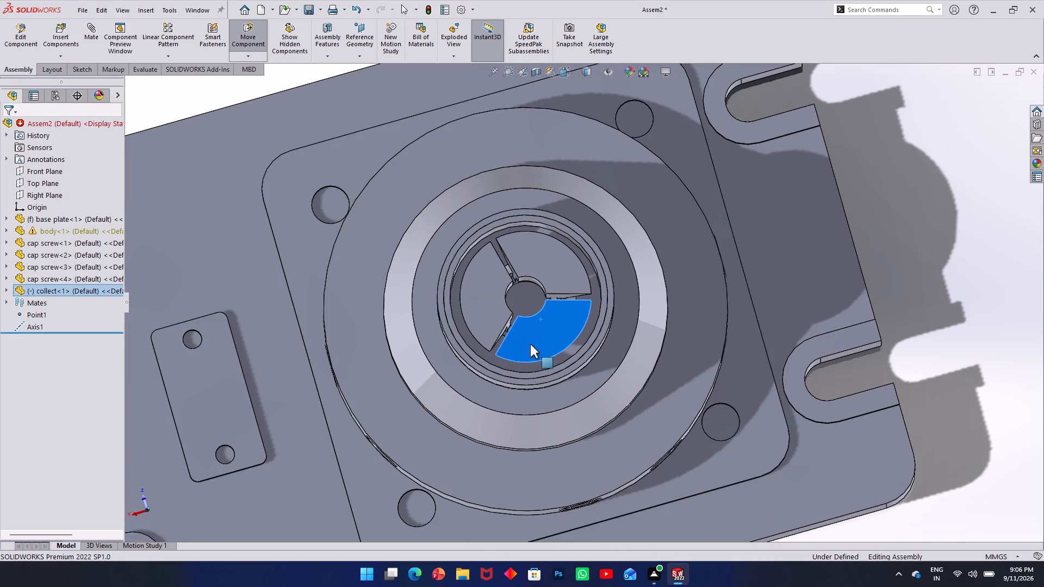
drag(530, 344, 499, 290)
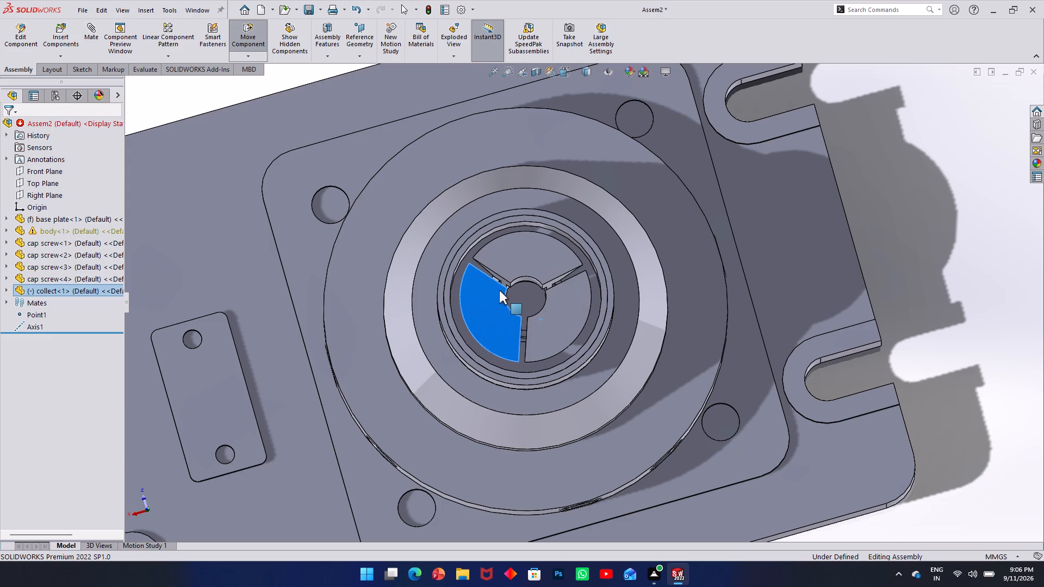
drag(499, 290, 540, 289)
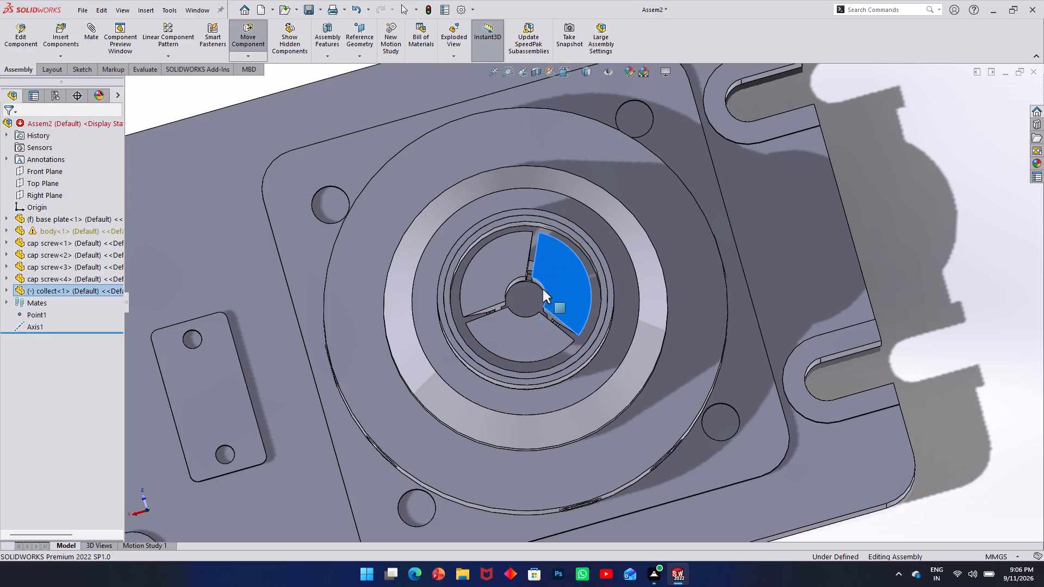
Delete the Distance5 mate between the collect part and the body.
click(5, 301)
scroll(55, 446, down, 6)
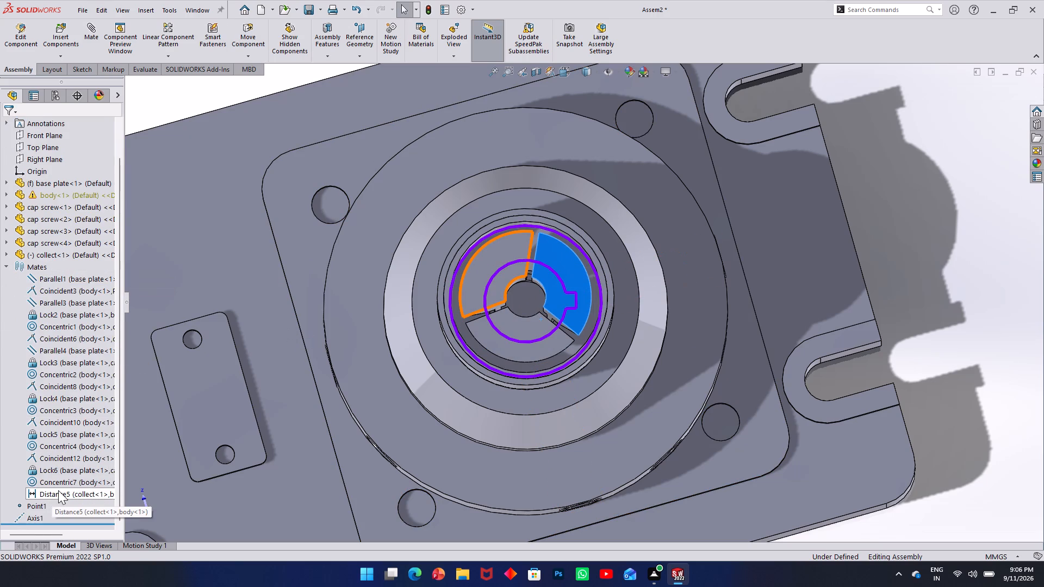
right_click(58, 490)
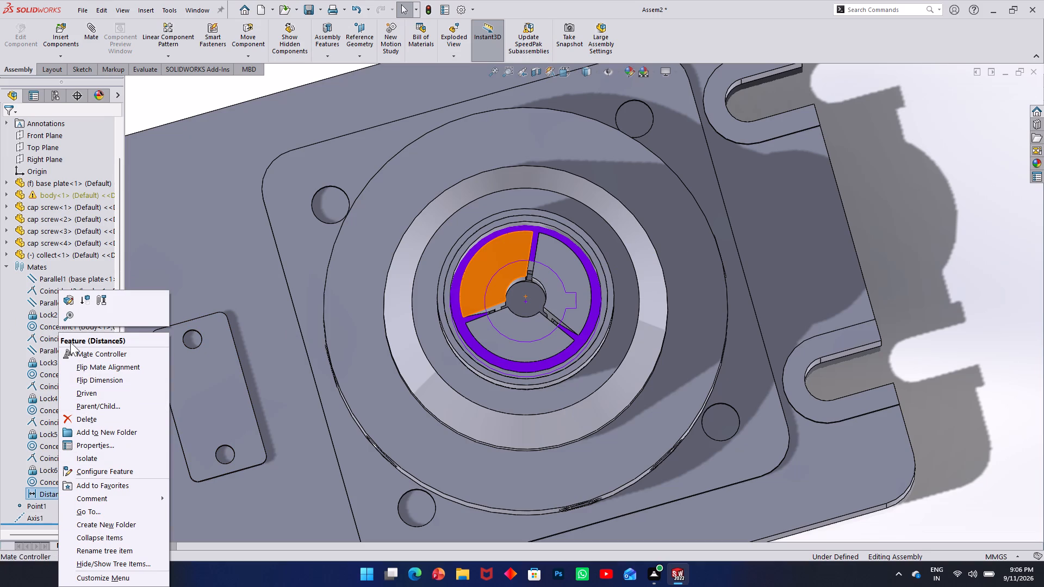
click(76, 417)
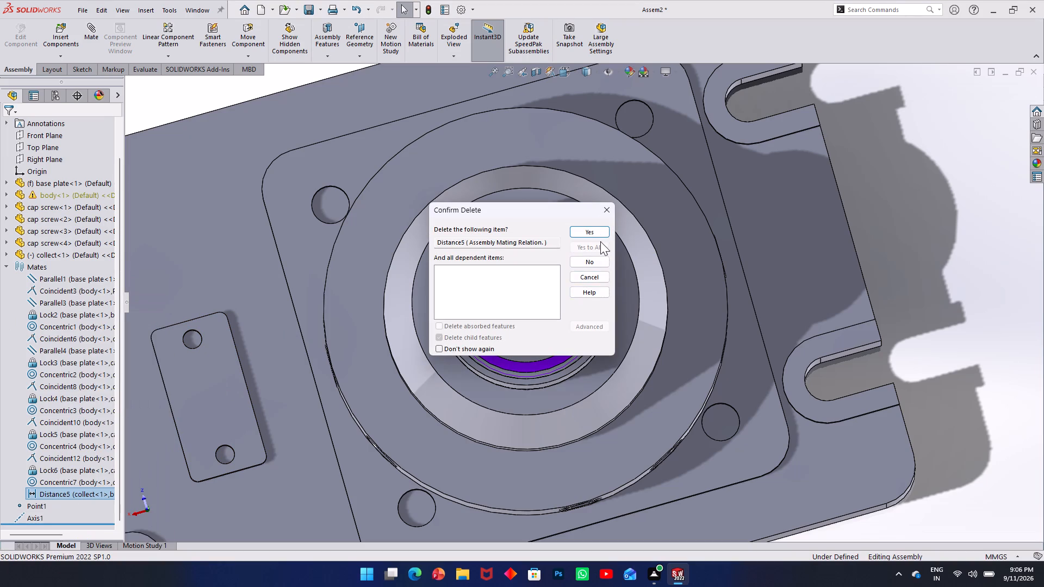
click(599, 232)
Move the collect part up along its axis, out of the bore and clear above the body.
drag(558, 323, 560, 249)
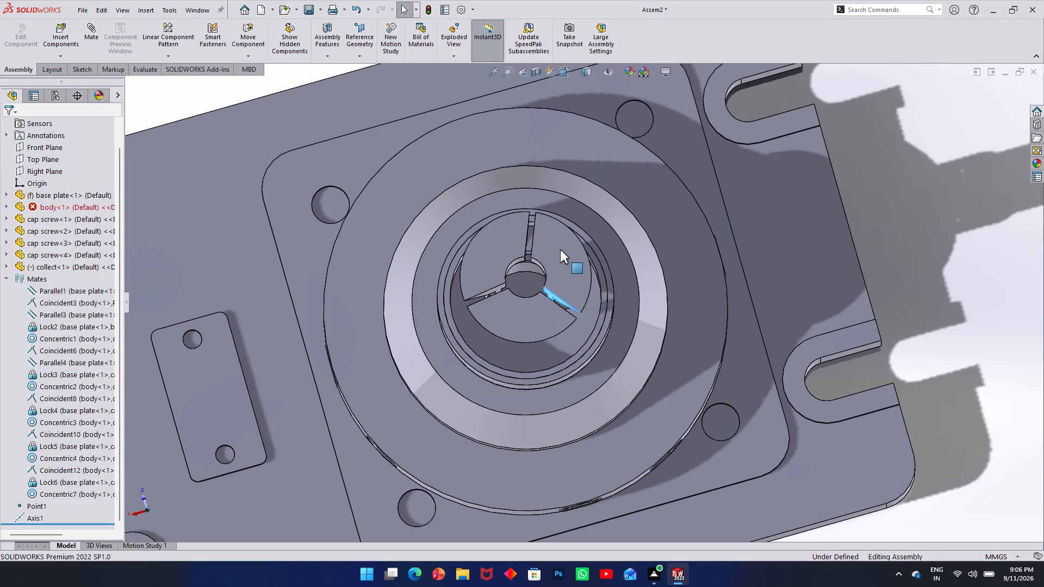
drag(560, 249, 560, 240)
middle_drag(535, 335, 513, 241)
scroll(516, 243, up, 3)
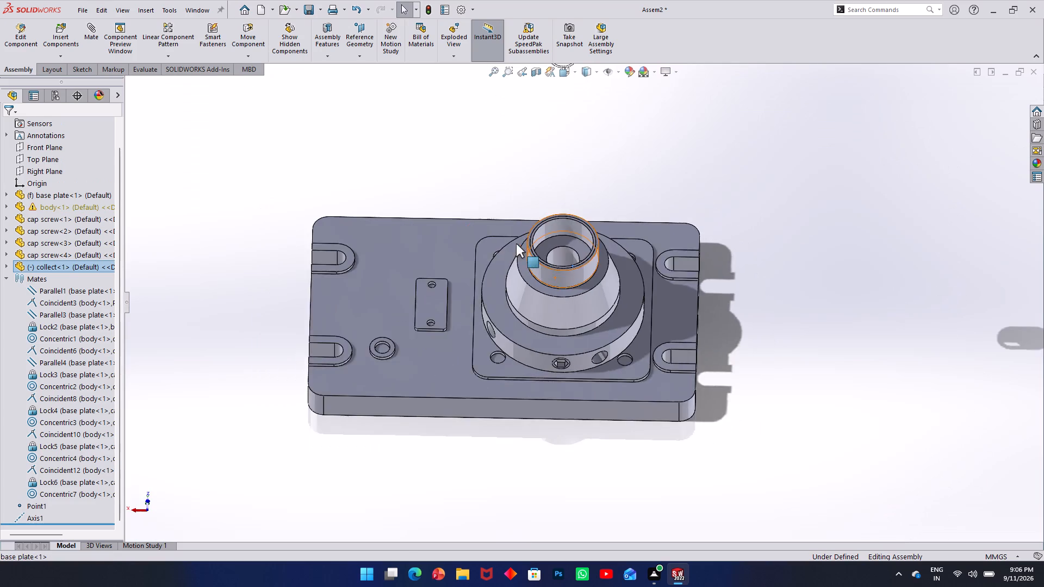
scroll(516, 243, up, 5)
drag(578, 111, 577, 148)
drag(564, 141, 565, 141)
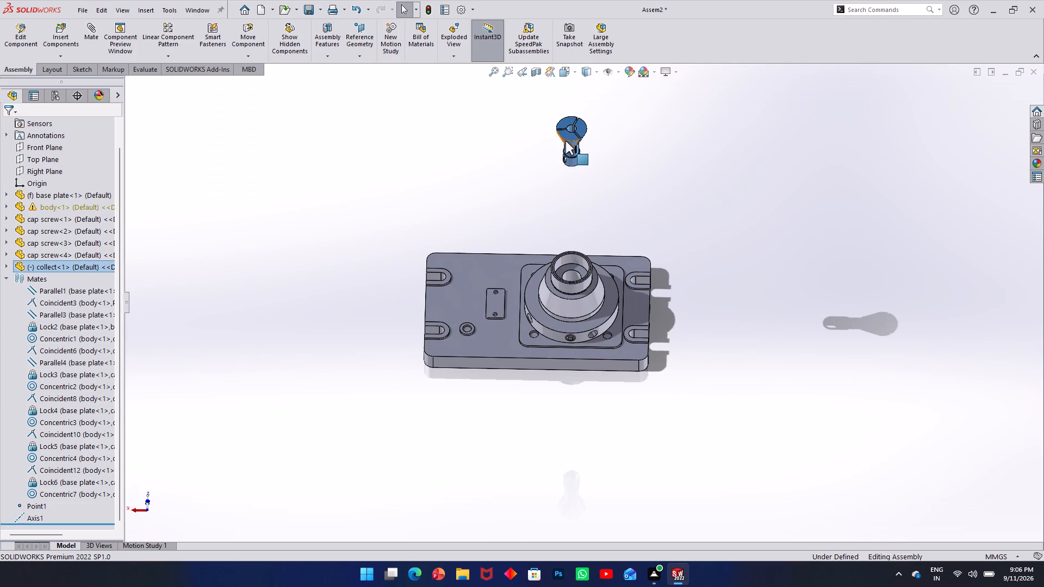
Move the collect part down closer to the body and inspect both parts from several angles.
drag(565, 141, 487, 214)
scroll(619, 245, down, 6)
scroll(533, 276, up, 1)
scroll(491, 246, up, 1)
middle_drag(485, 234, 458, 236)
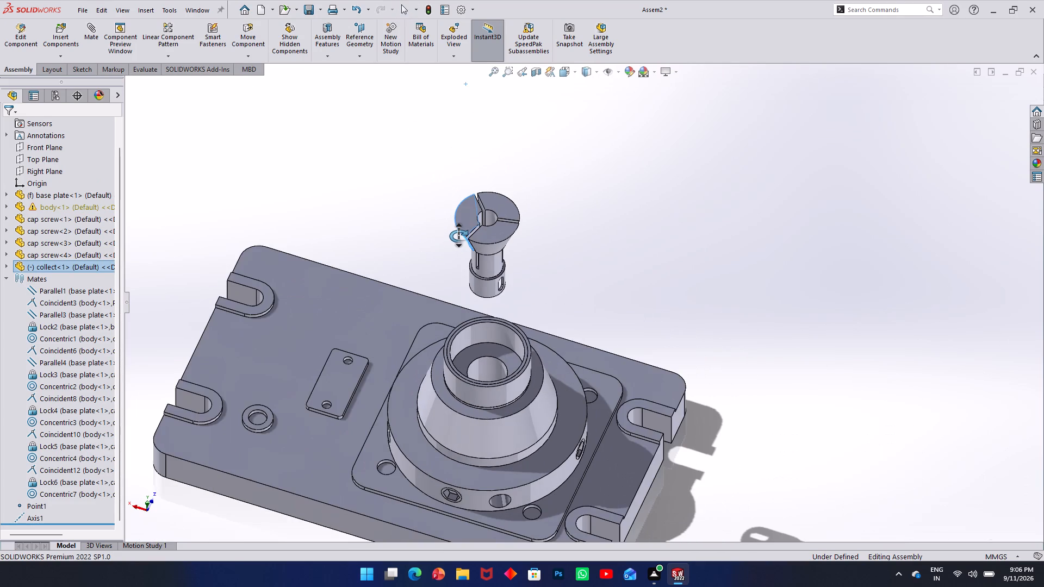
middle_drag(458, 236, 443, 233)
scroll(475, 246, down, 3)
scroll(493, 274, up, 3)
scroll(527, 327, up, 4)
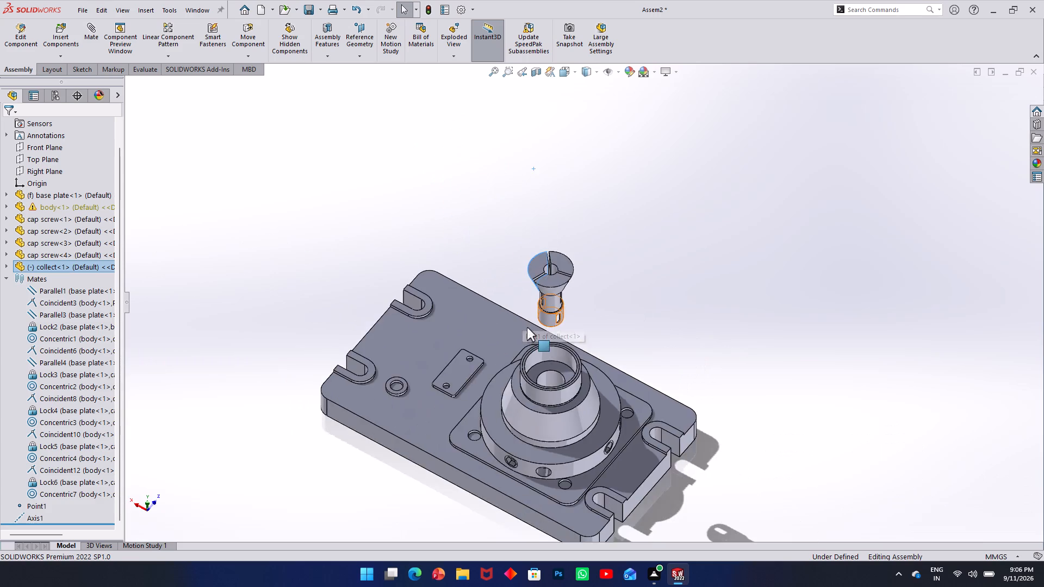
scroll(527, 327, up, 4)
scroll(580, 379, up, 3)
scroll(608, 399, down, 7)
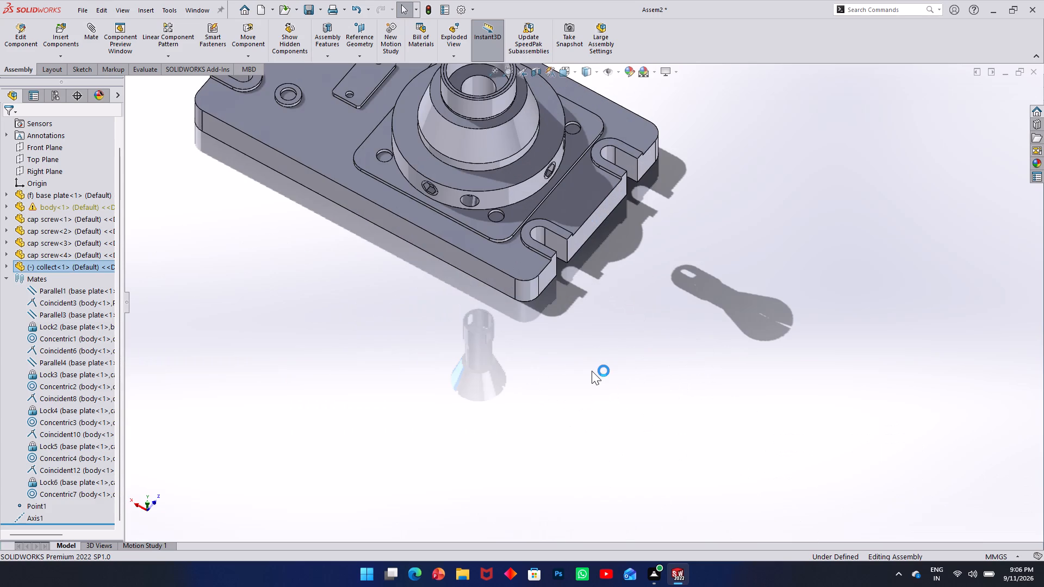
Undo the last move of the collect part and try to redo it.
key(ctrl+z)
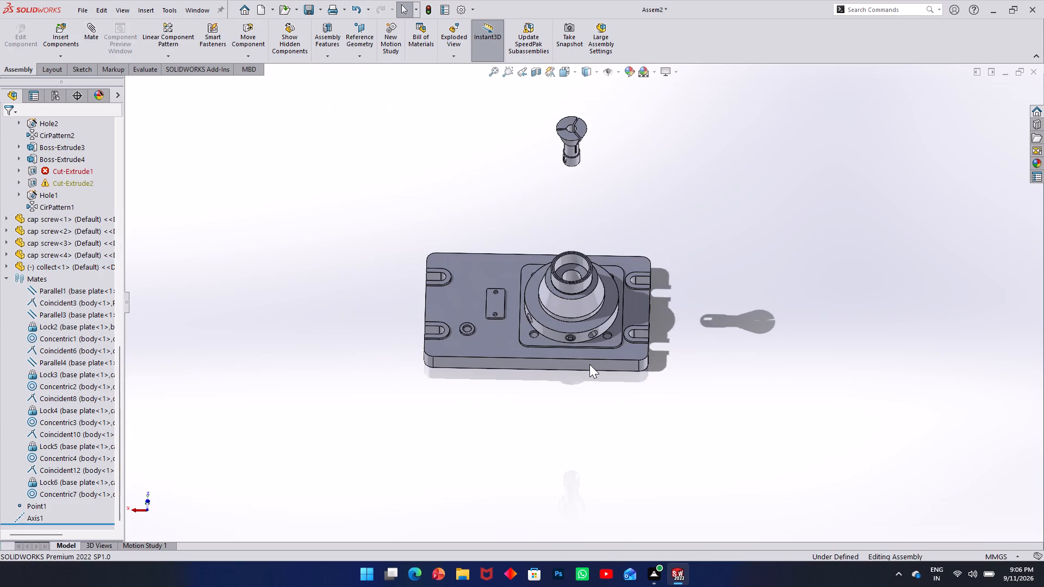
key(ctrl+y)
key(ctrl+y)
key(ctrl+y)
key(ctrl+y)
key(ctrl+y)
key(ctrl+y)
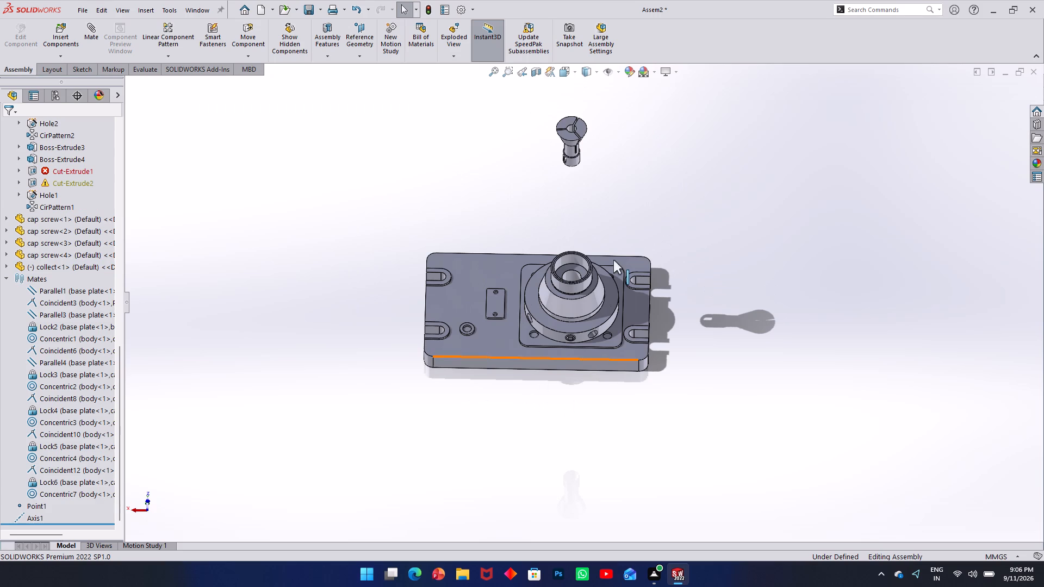
Examine the body's stepped bore and its small keyway beneath the raised collect part.
scroll(573, 193, down, 5)
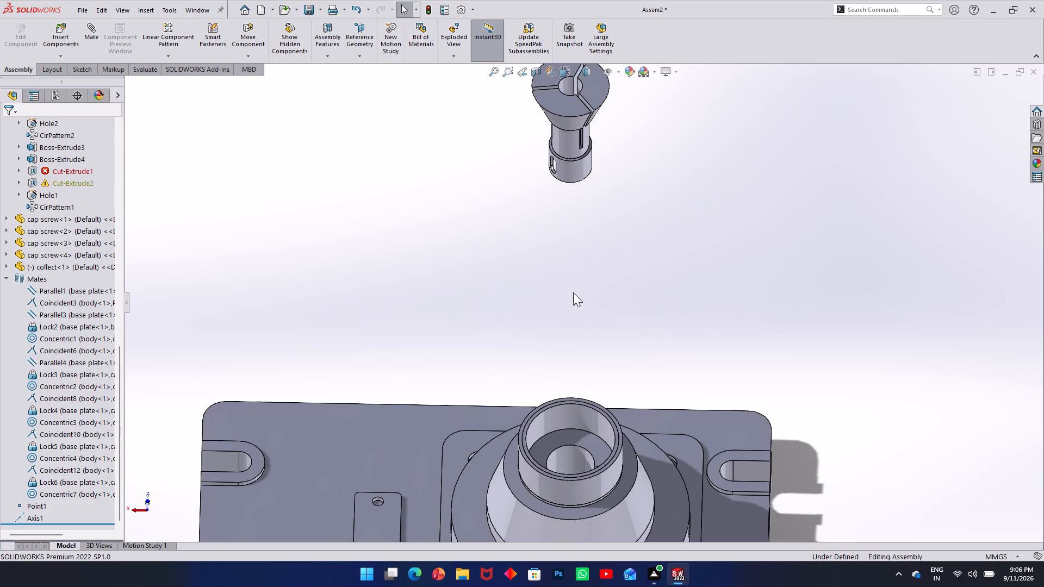
scroll(561, 322, up, 1)
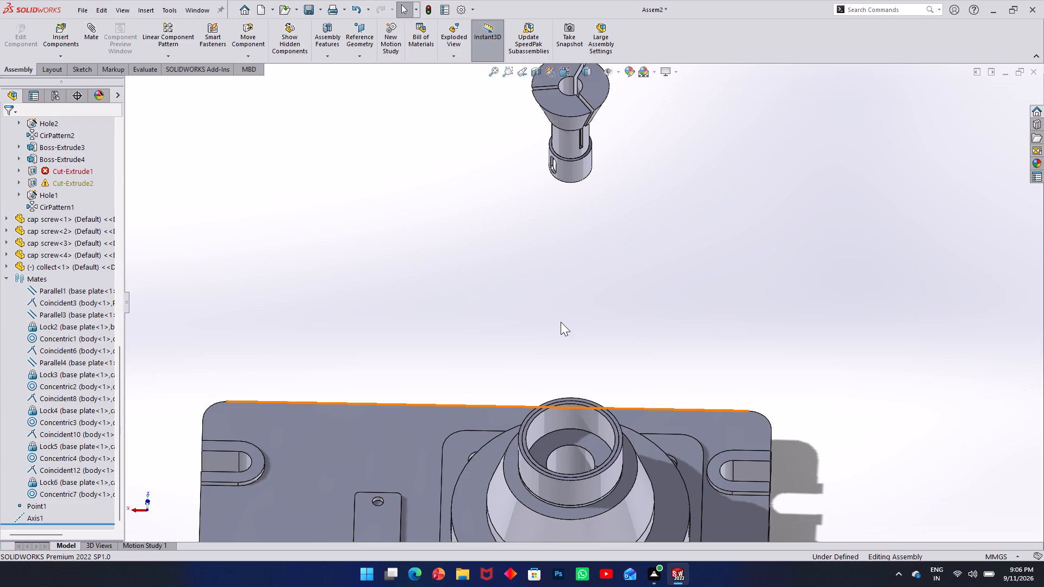
scroll(561, 322, up, 1)
middle_drag(570, 403, 589, 469)
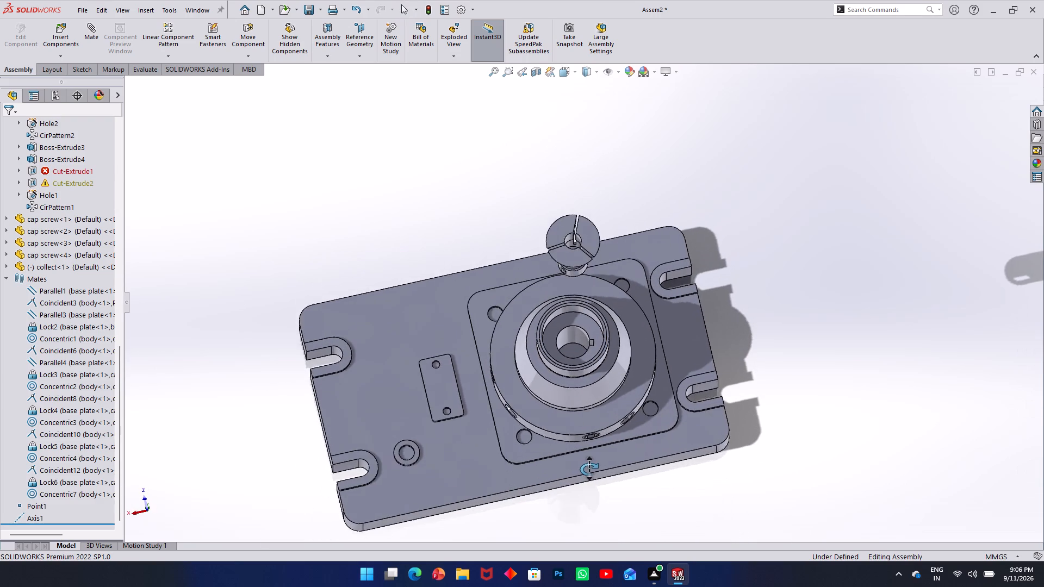
middle_drag(589, 469, 592, 458)
scroll(602, 322, down, 5)
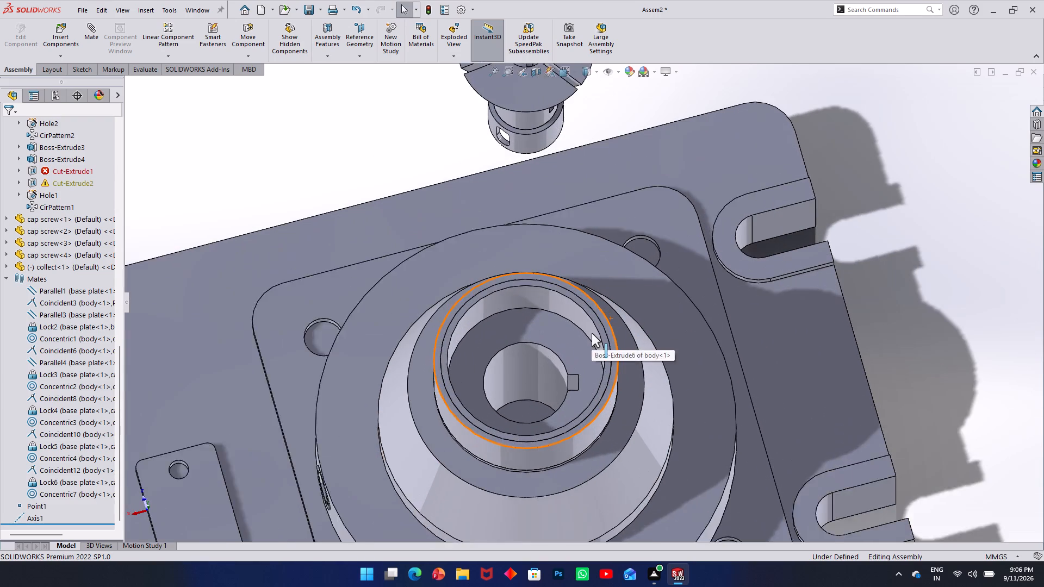
scroll(592, 333, down, 1)
middle_drag(565, 410, 599, 422)
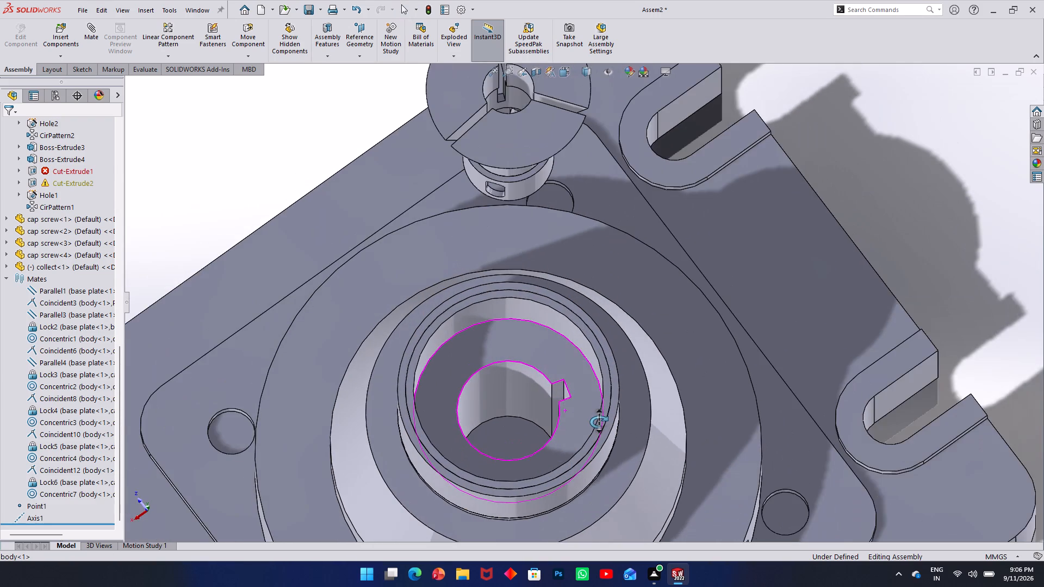
middle_drag(599, 422, 574, 384)
scroll(571, 366, up, 2)
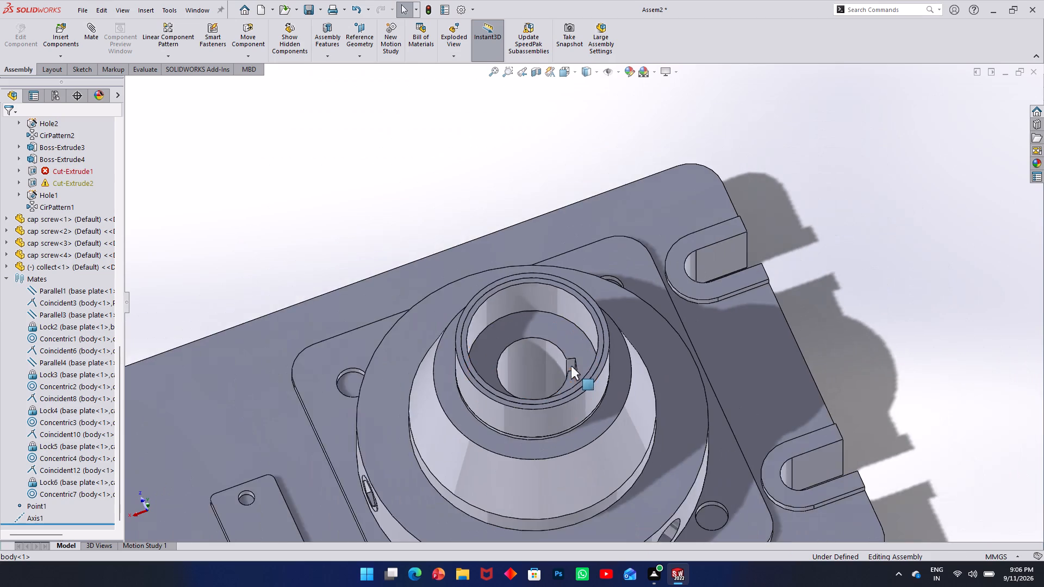
scroll(571, 366, up, 3)
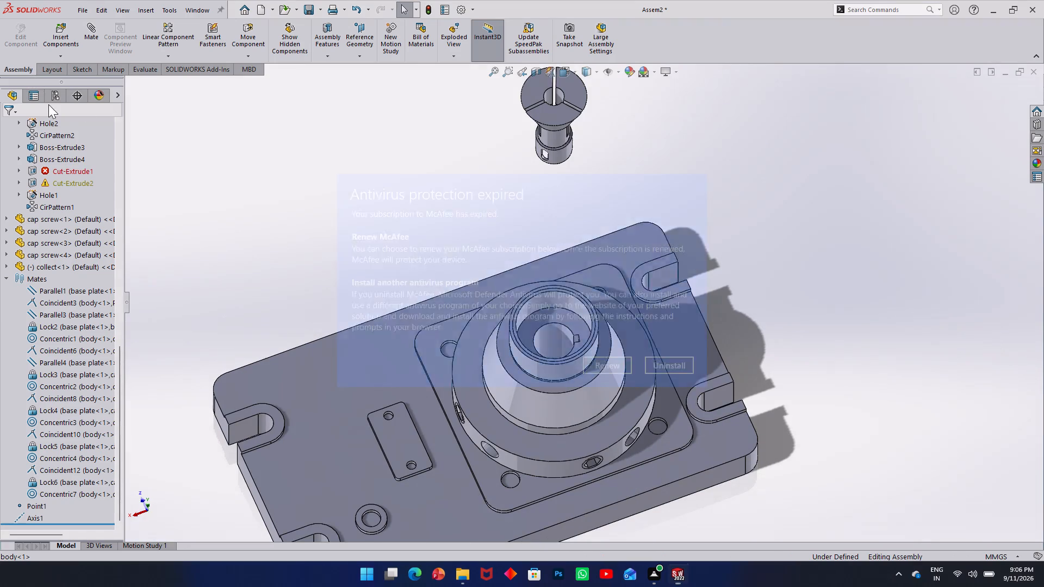
Answer the expired antivirus protection notice with the Renew option.
click(626, 365)
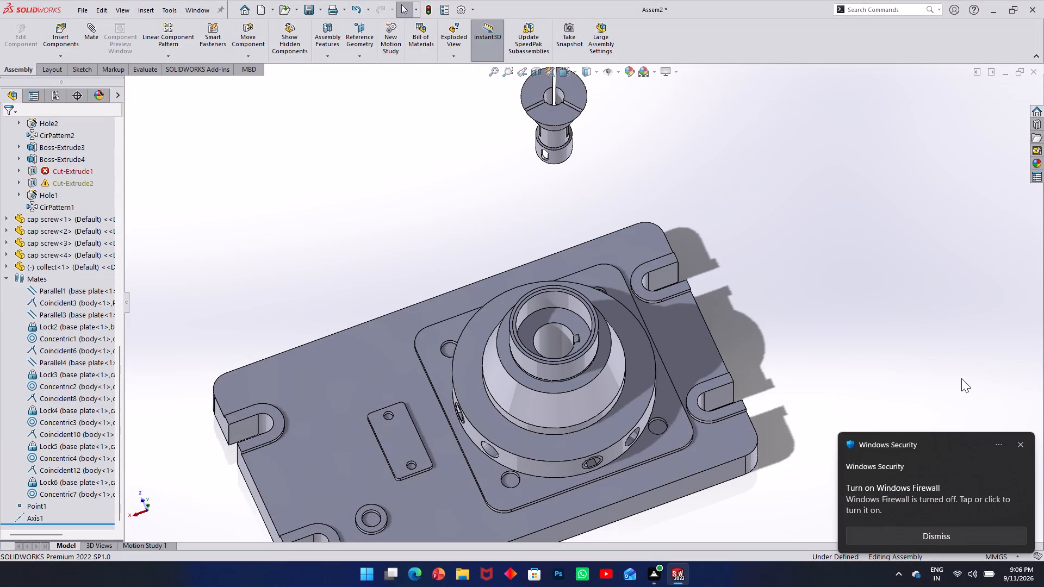
Undo the recent changes to the collect part so it sits inside the body's bore again.
click(70, 174)
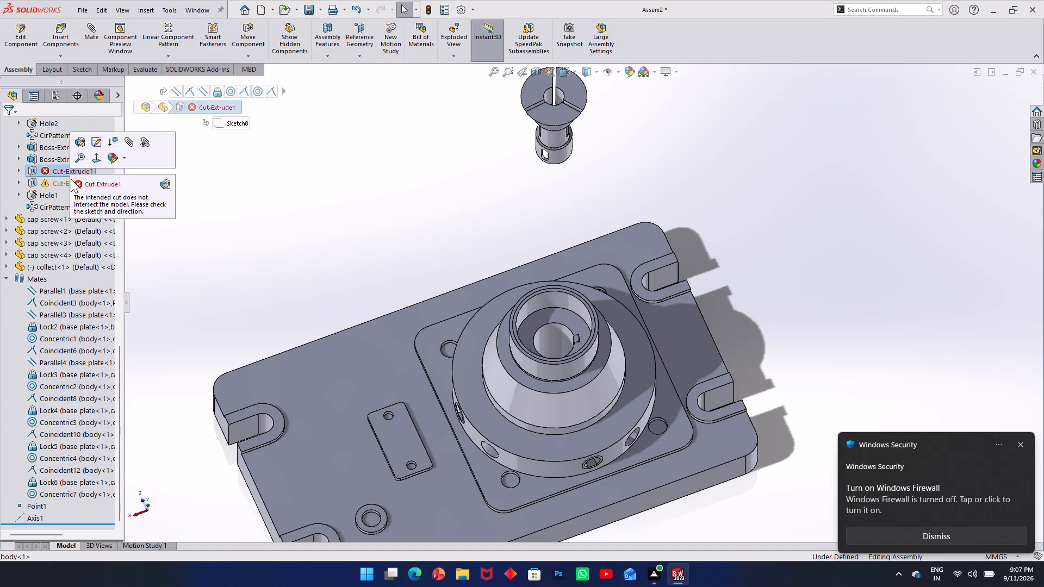
scroll(54, 161, up, 2)
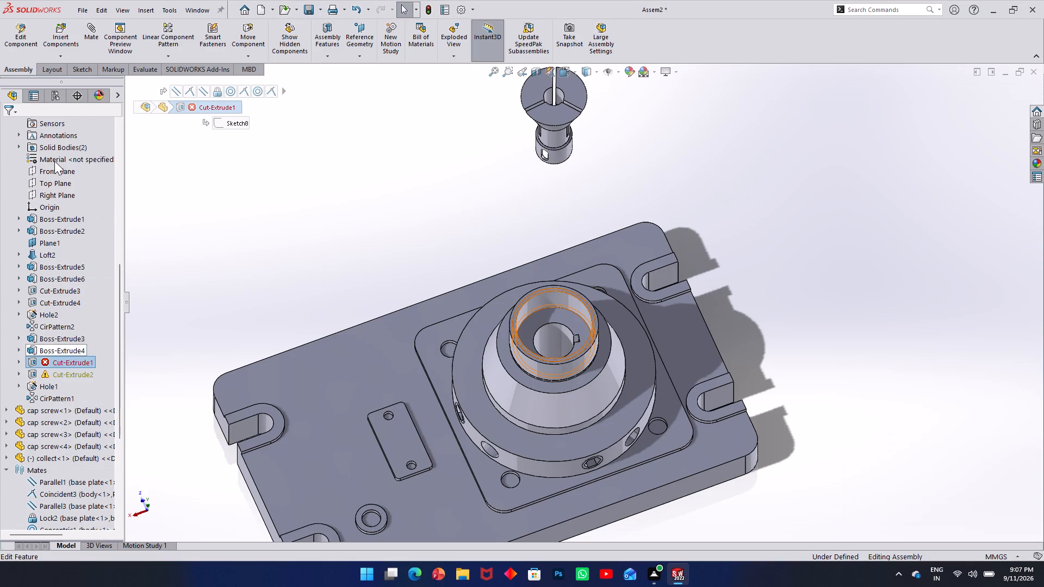
key(ctrl+z)
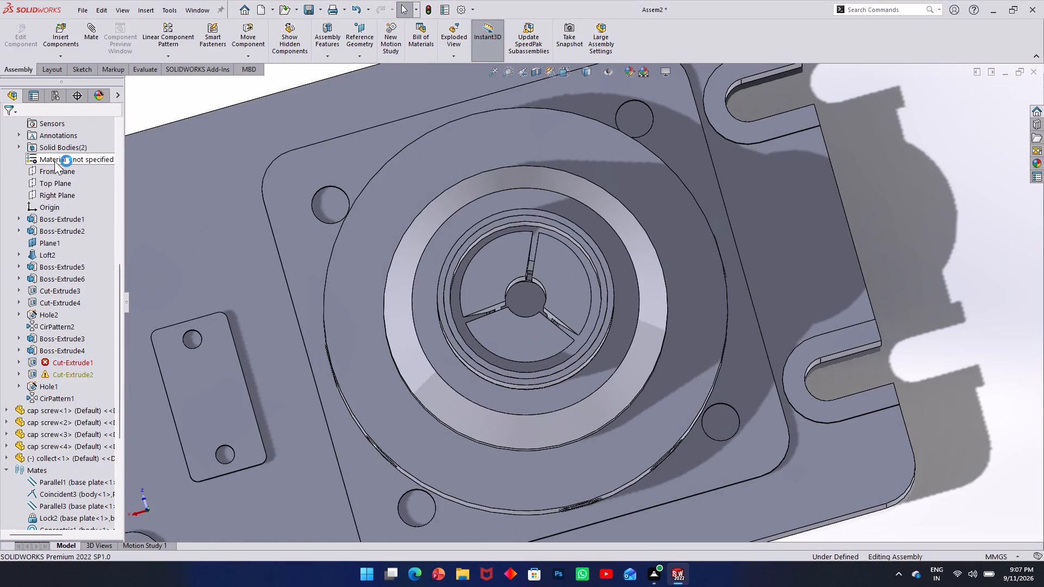
key(ctrl+z)
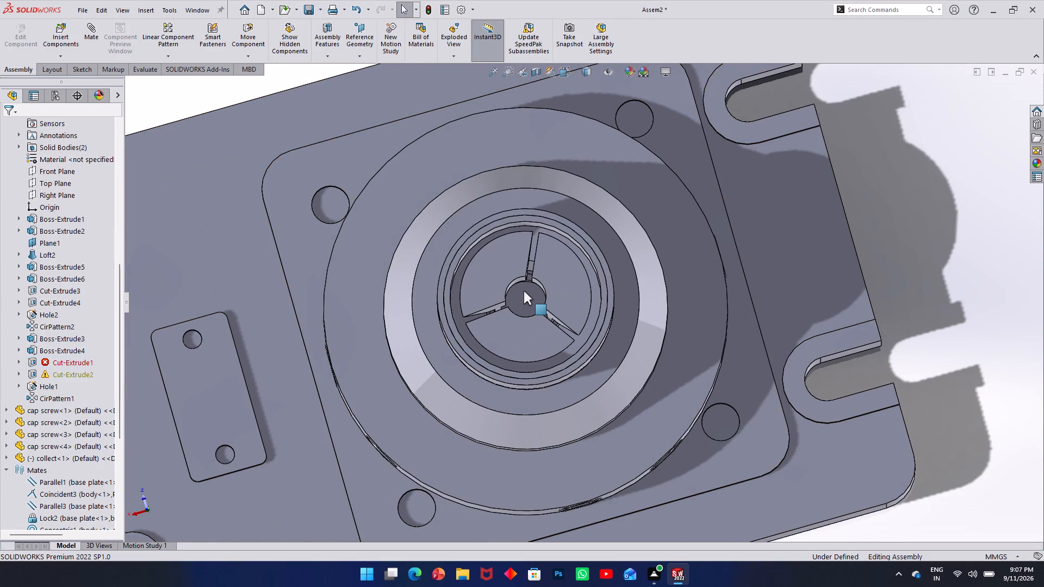
Open the body's Cut-Extrude2 definition to inspect the cut from the side, and check the options of the failed Cut-Extrude1.
right_click(61, 375)
click(69, 344)
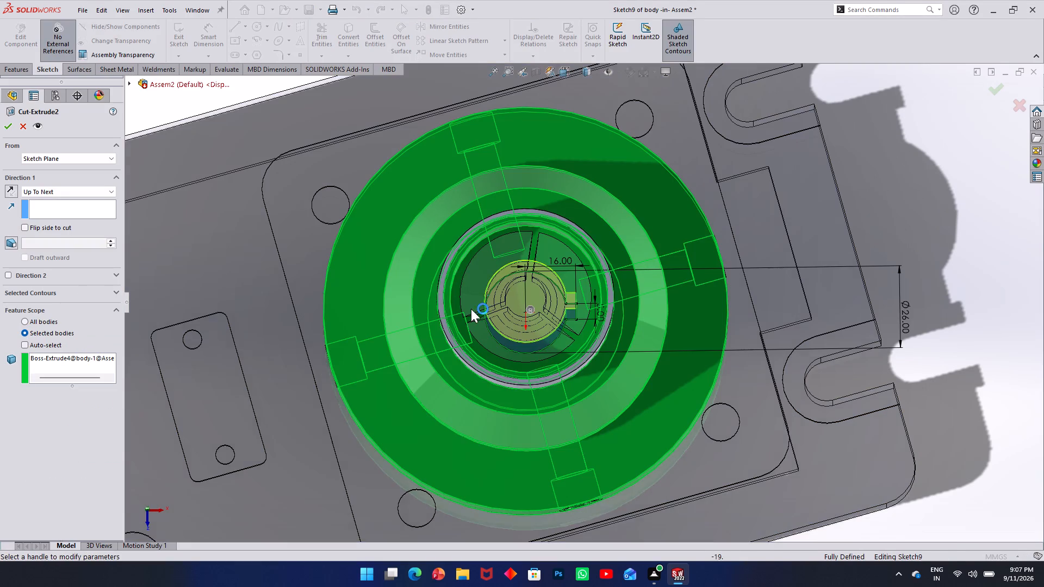
middle_drag(475, 301, 454, 124)
scroll(454, 124, up, 1)
scroll(475, 273, up, 2)
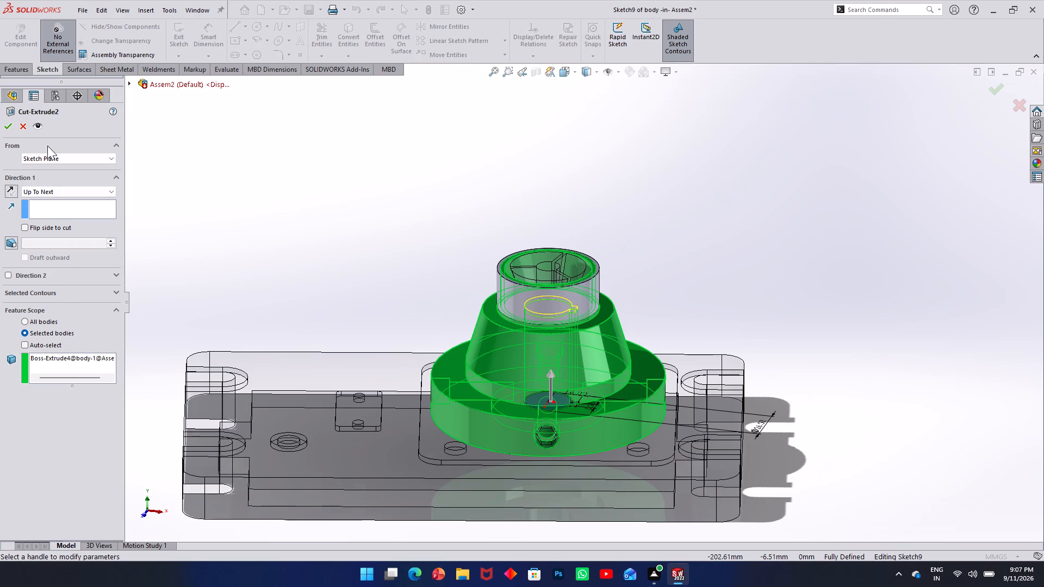
click(21, 126)
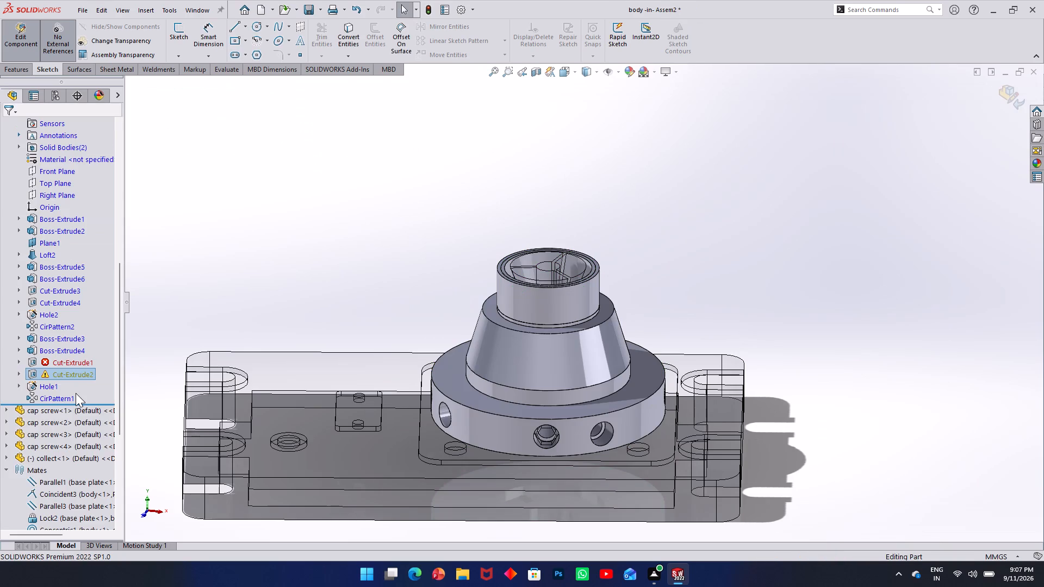
right_click(74, 366)
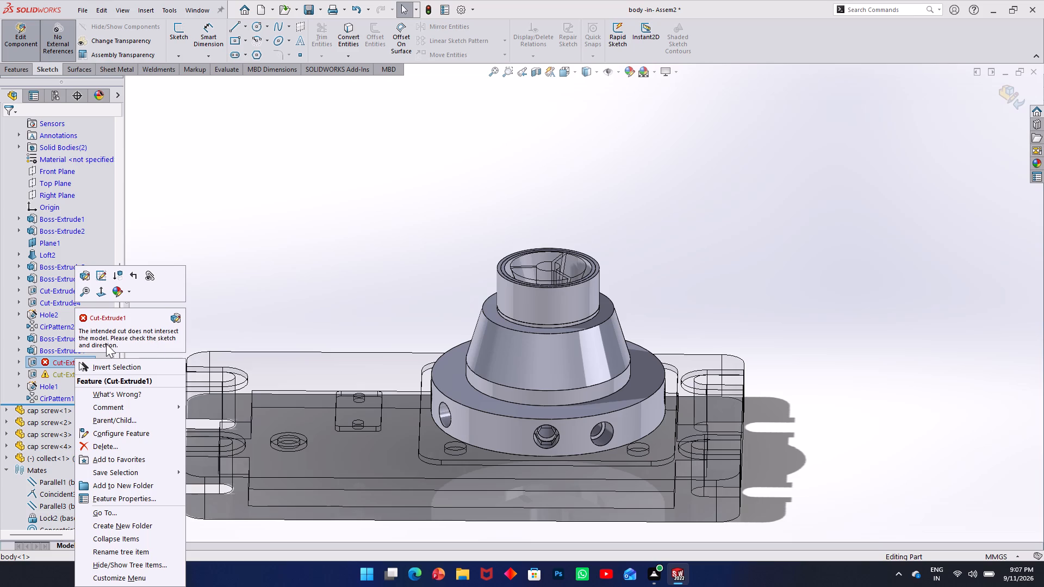
click(240, 314)
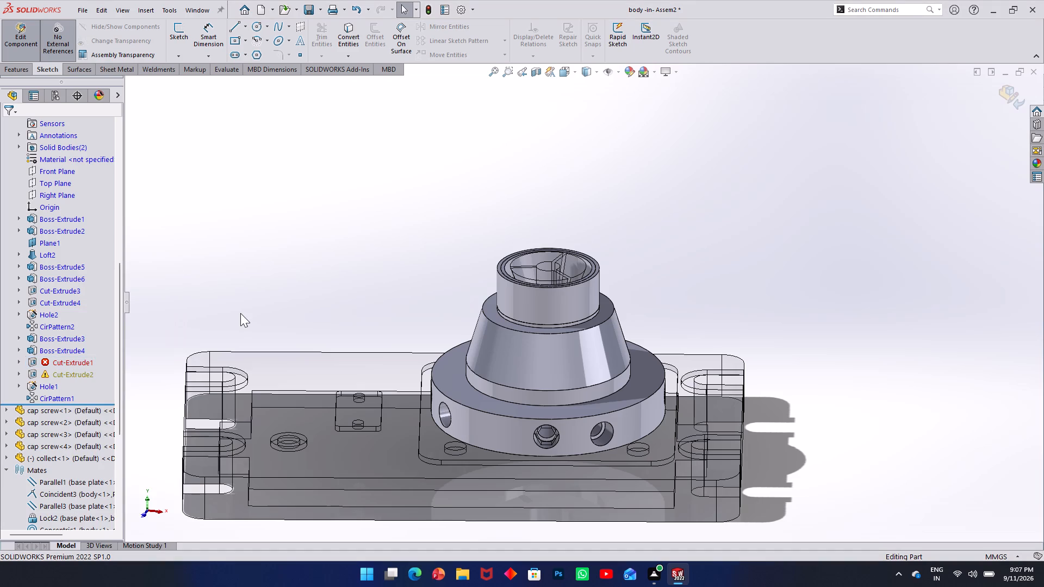
Examine how the collect part sits inside the body's upper collar and inspect the collar's inner face.
scroll(477, 333, up, 2)
scroll(545, 276, down, 5)
scroll(603, 319, down, 4)
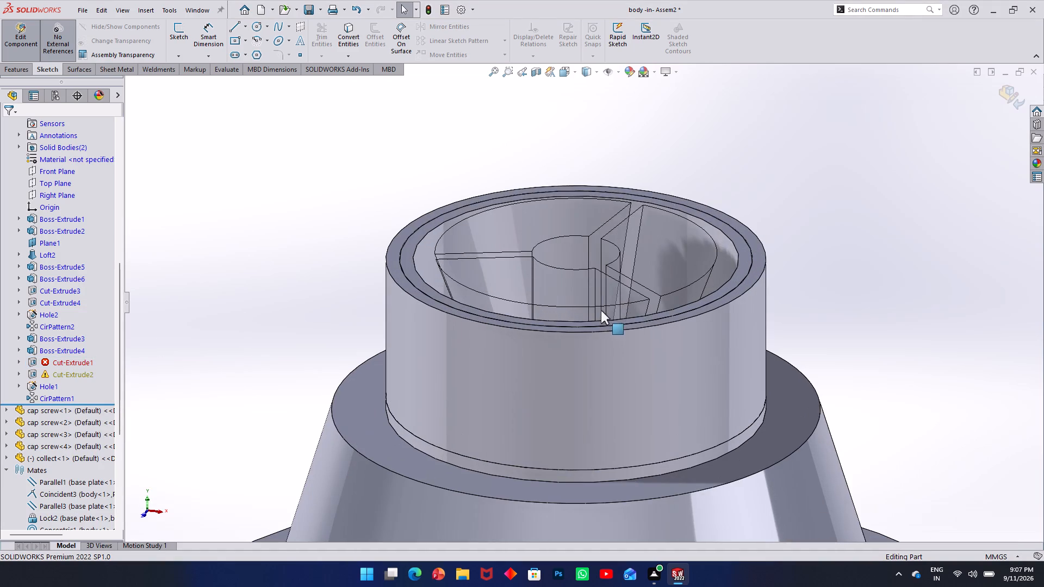
drag(601, 282, 675, 236)
drag(650, 261, 561, 289)
scroll(571, 286, up, 3)
click(770, 218)
drag(635, 265, 575, 283)
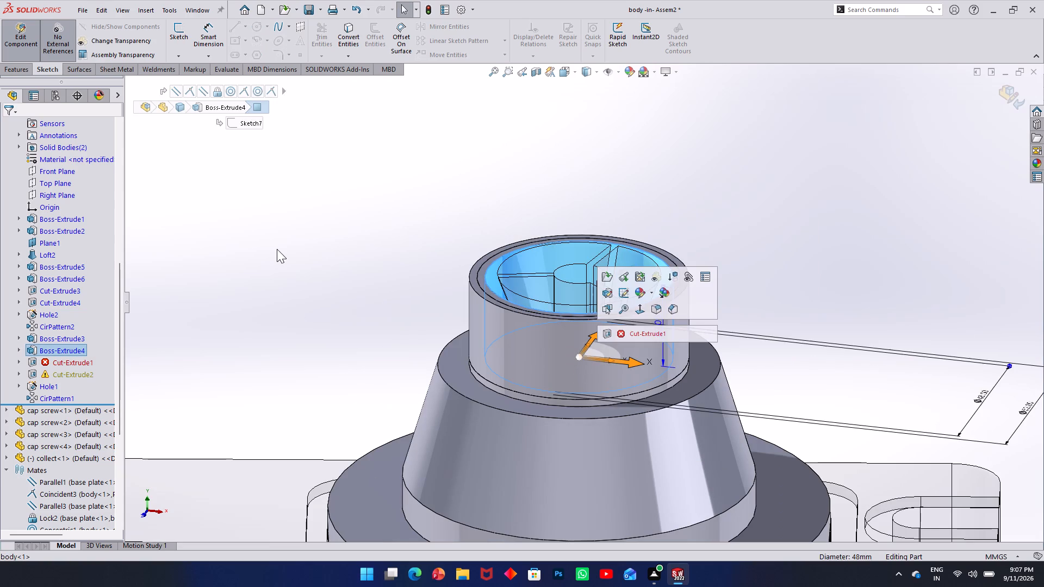
click(277, 249)
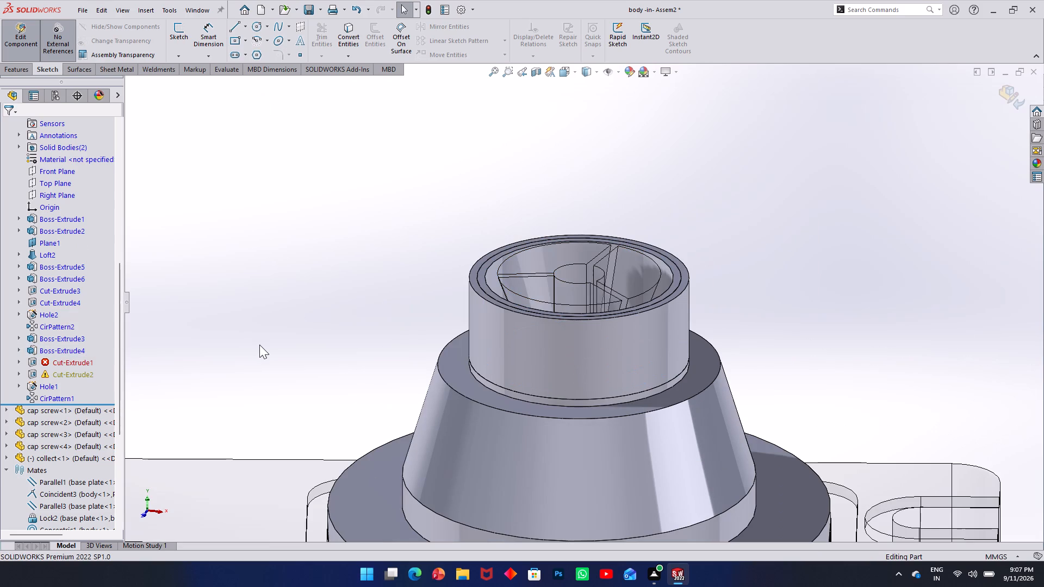
Try to redo the last change, and undo back through the assembly's remaining earlier changes.
key(ctrl+y)
key(ctrl+y)
key(ctrl+y)
key(ctrl+z)
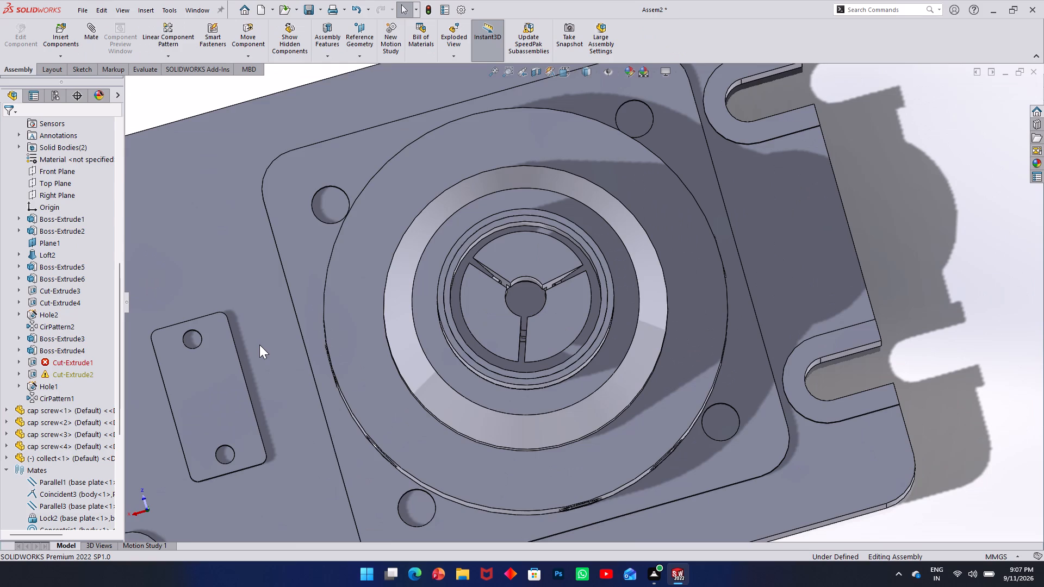
key(z)
key(ctrl+z)
key(ctrl+z)
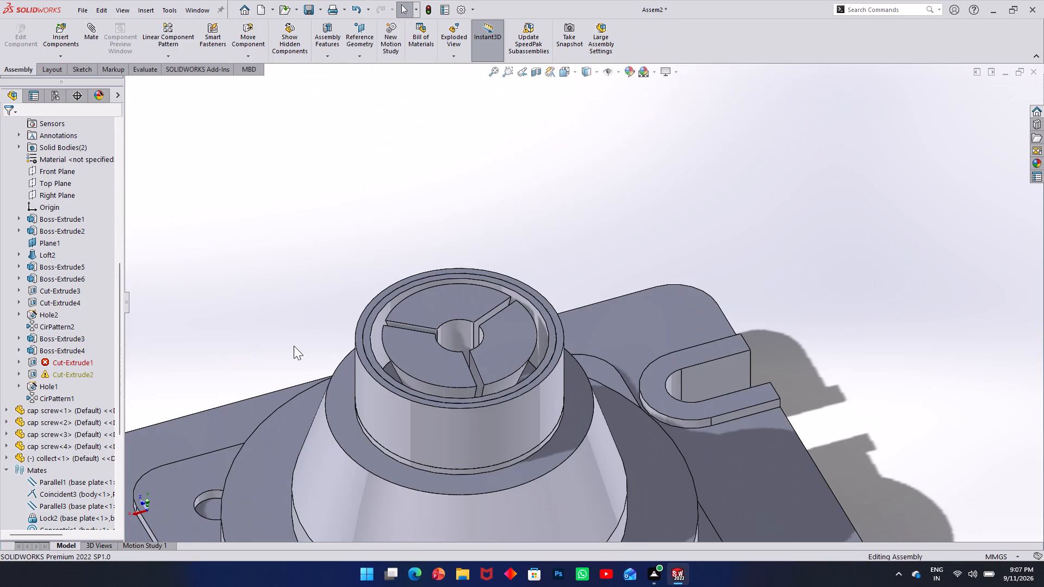
key(ctrl+z)
key(ctrl+z)
key(ctrl+z)
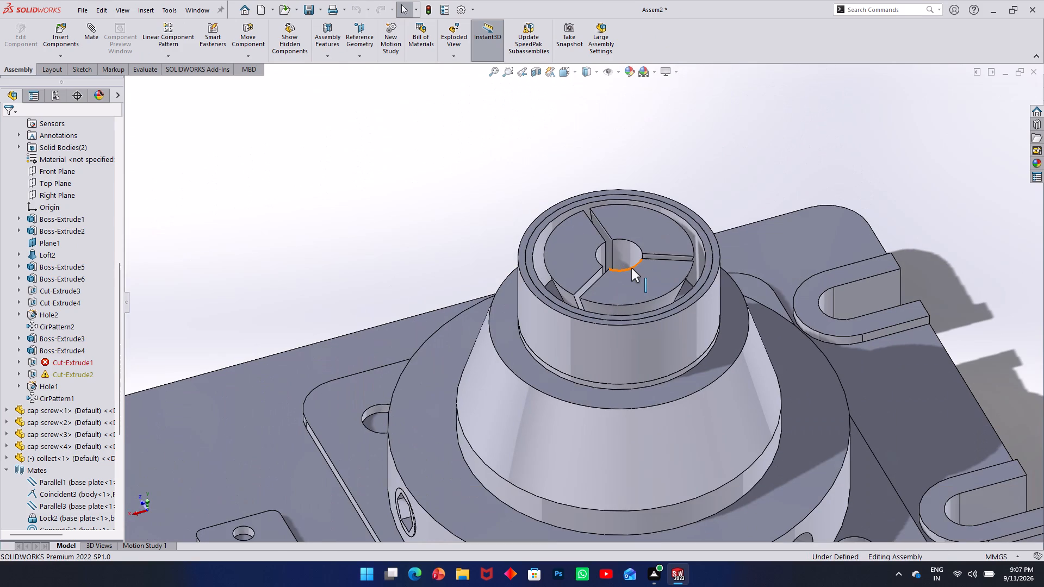
key(ctrl+z)
key(ctrl+z)
key(ctrl+z)
key(ctrl+z)
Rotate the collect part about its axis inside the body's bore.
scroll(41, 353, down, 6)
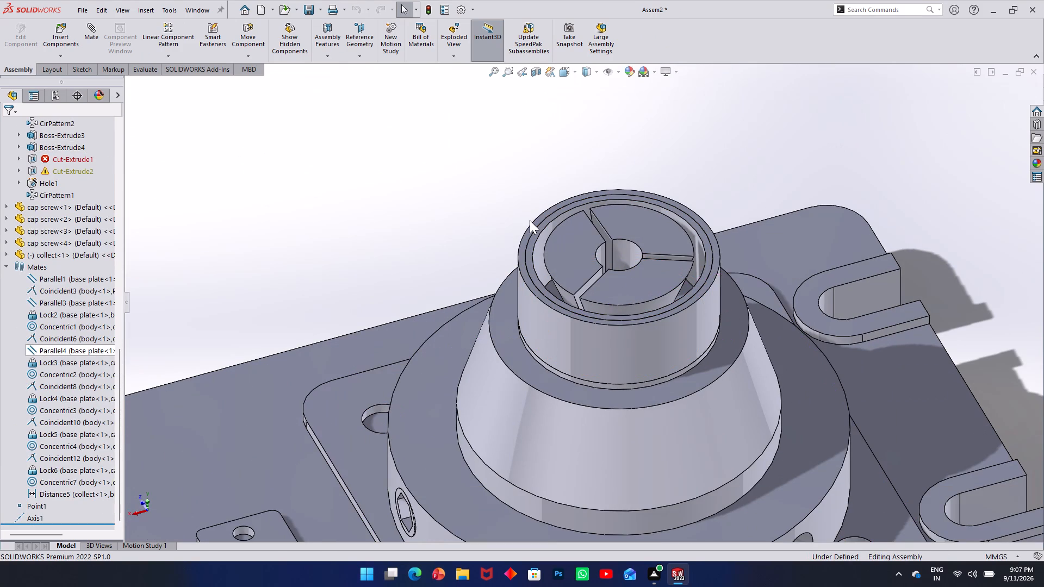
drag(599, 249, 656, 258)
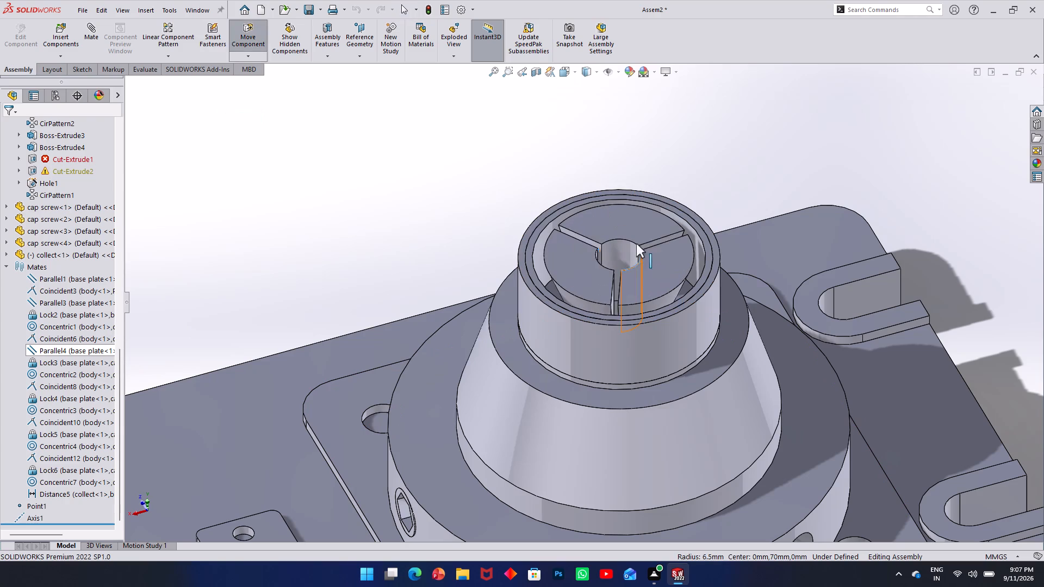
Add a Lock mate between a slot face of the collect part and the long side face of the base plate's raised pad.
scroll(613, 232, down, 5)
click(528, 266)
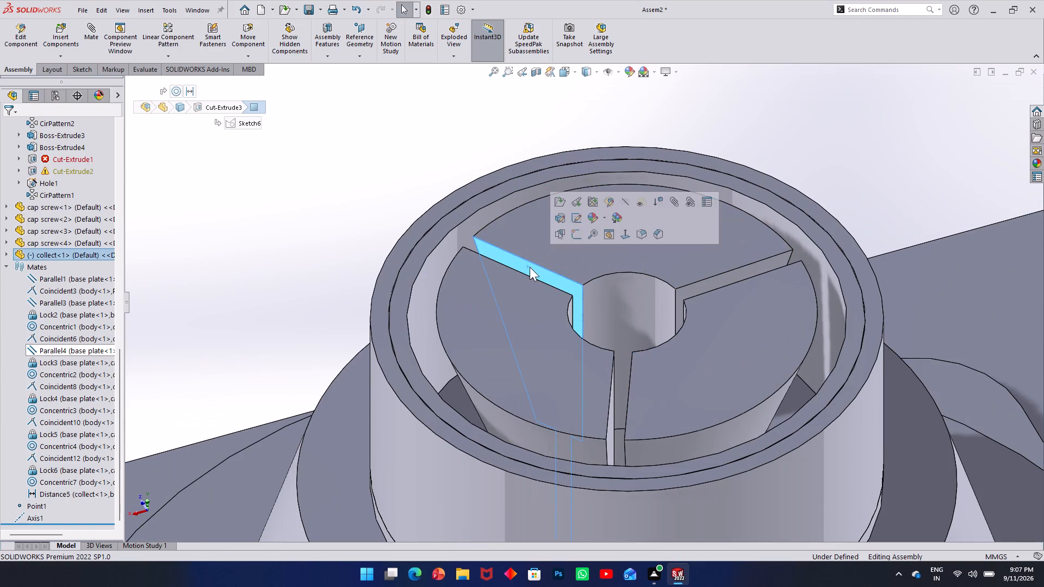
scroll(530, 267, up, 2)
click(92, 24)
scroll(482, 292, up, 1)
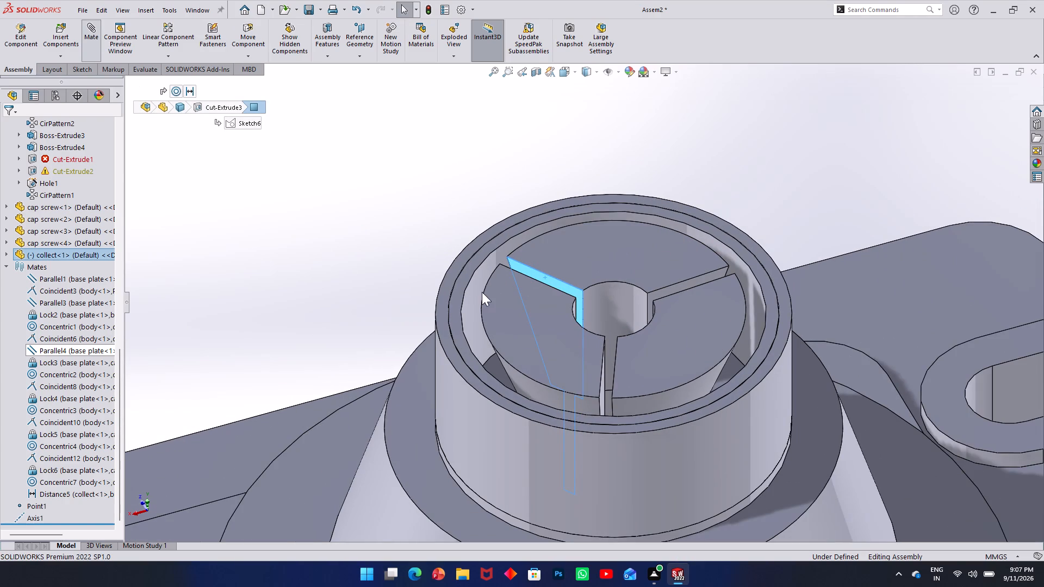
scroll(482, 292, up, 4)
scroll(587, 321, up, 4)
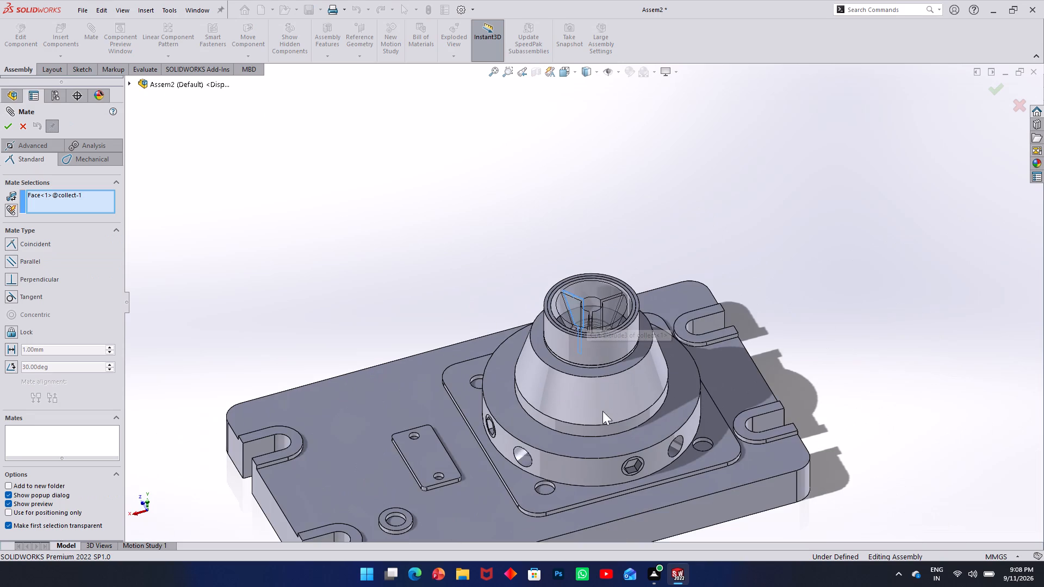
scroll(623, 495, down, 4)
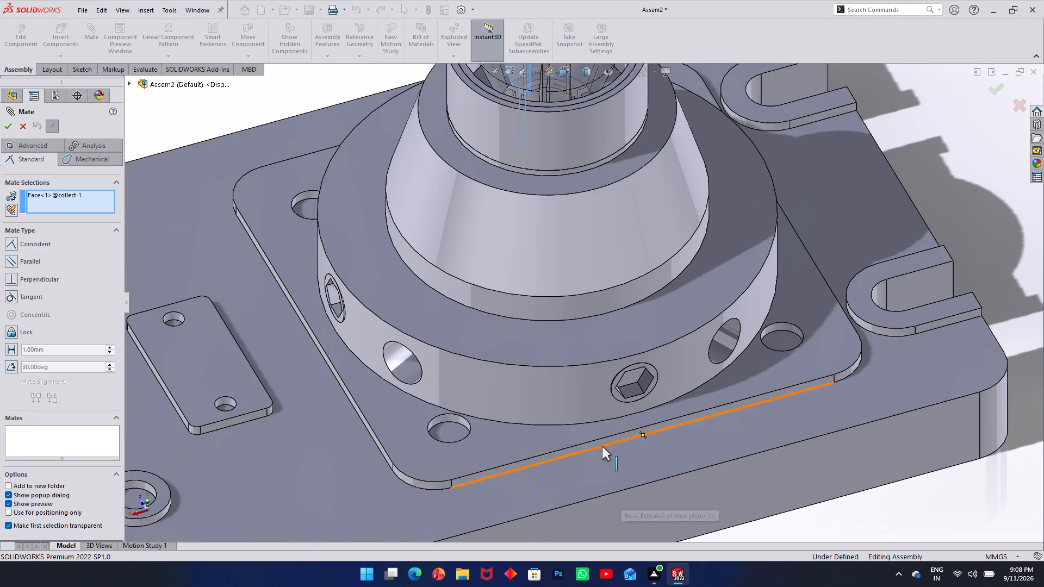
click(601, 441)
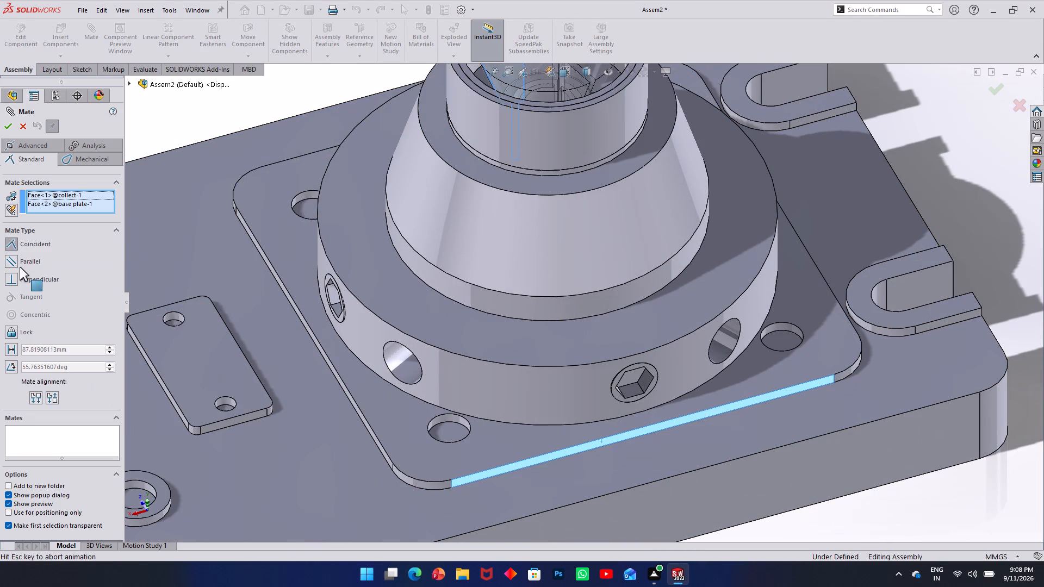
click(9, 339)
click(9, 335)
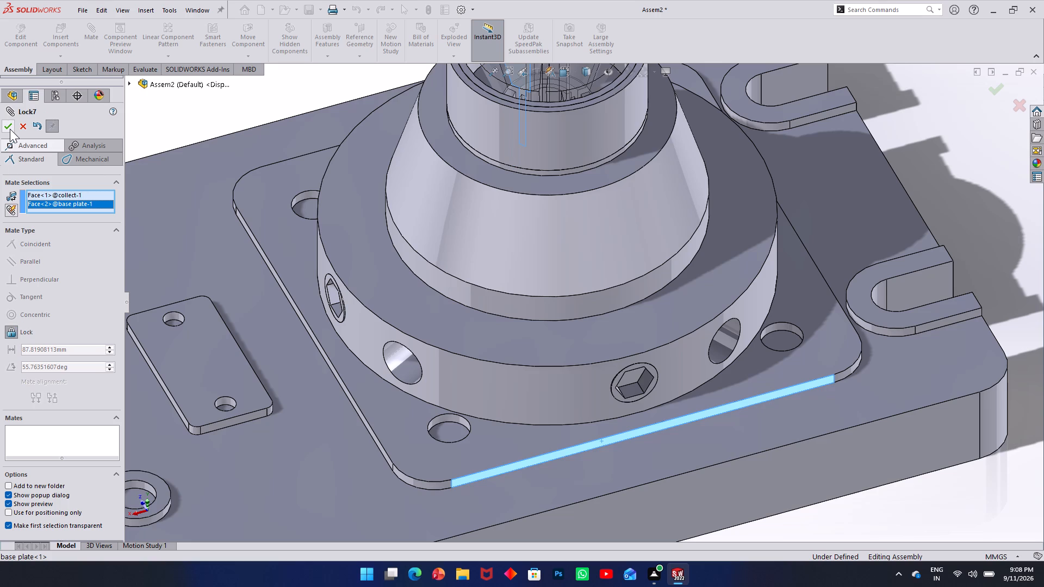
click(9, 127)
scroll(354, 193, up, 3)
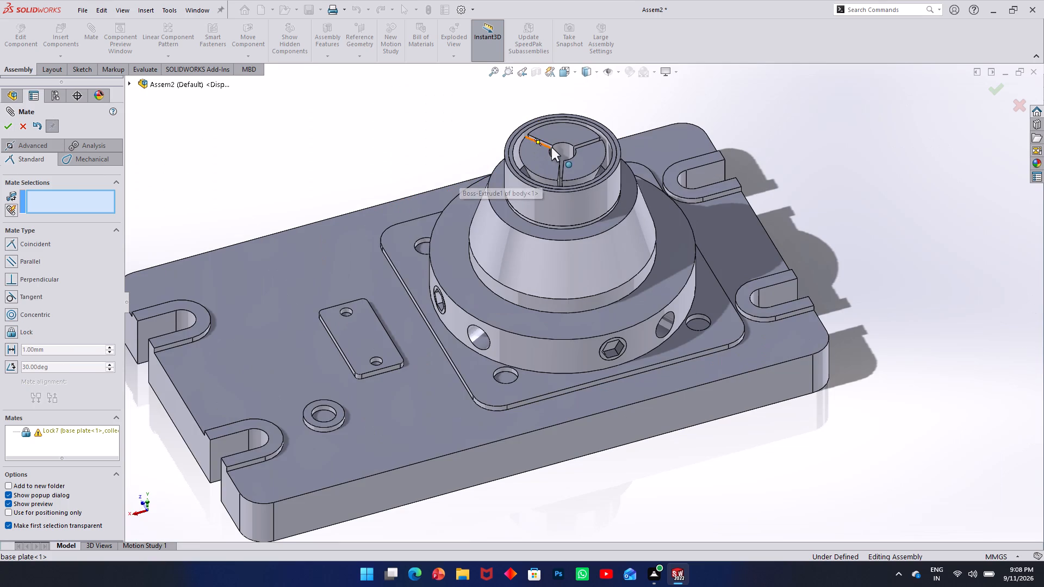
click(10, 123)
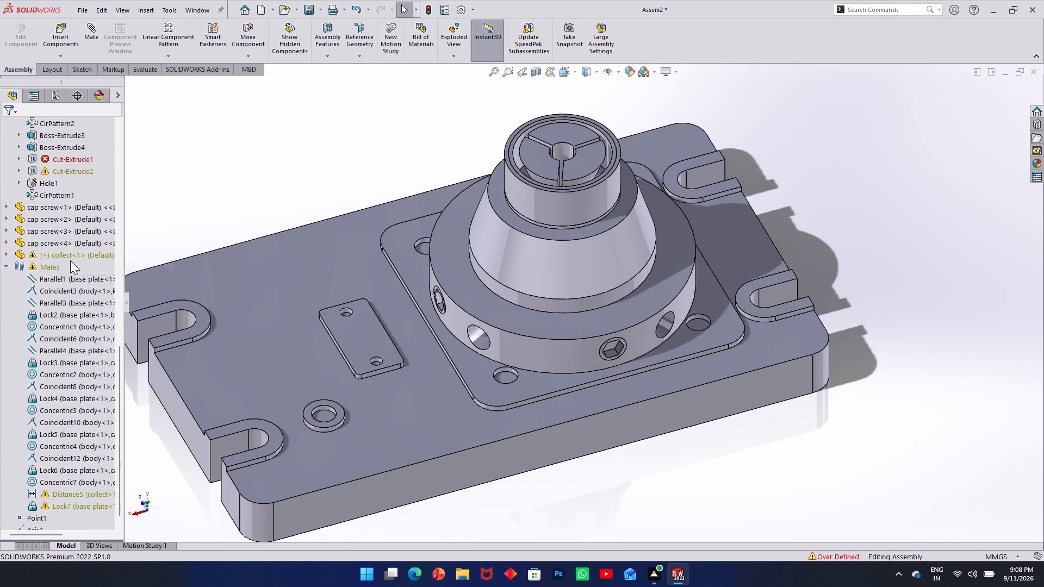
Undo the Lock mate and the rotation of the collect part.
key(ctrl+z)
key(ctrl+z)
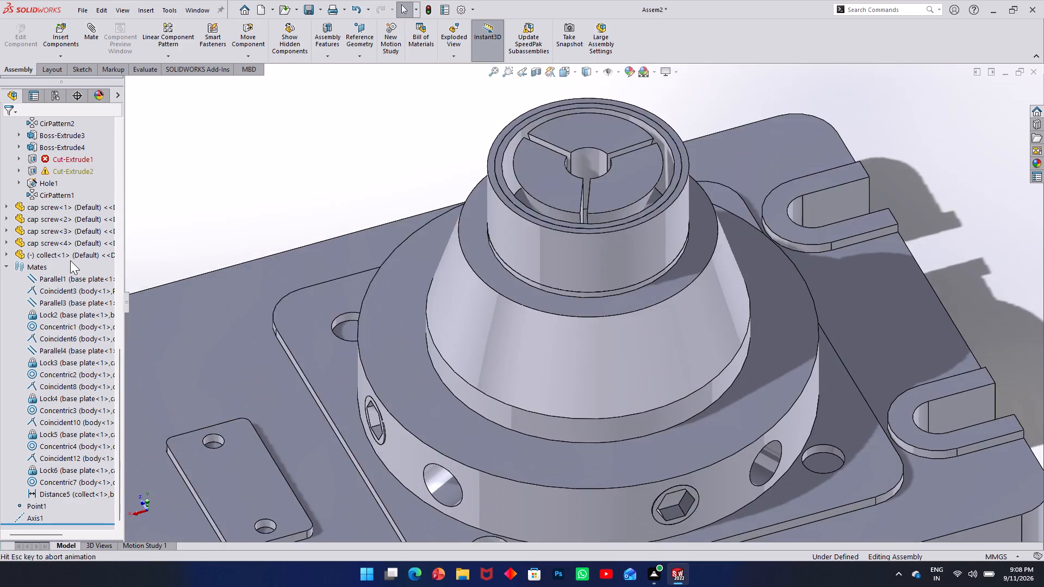
Check what is wrong with the body's Cut-Extrude2 feature.
right_click(73, 172)
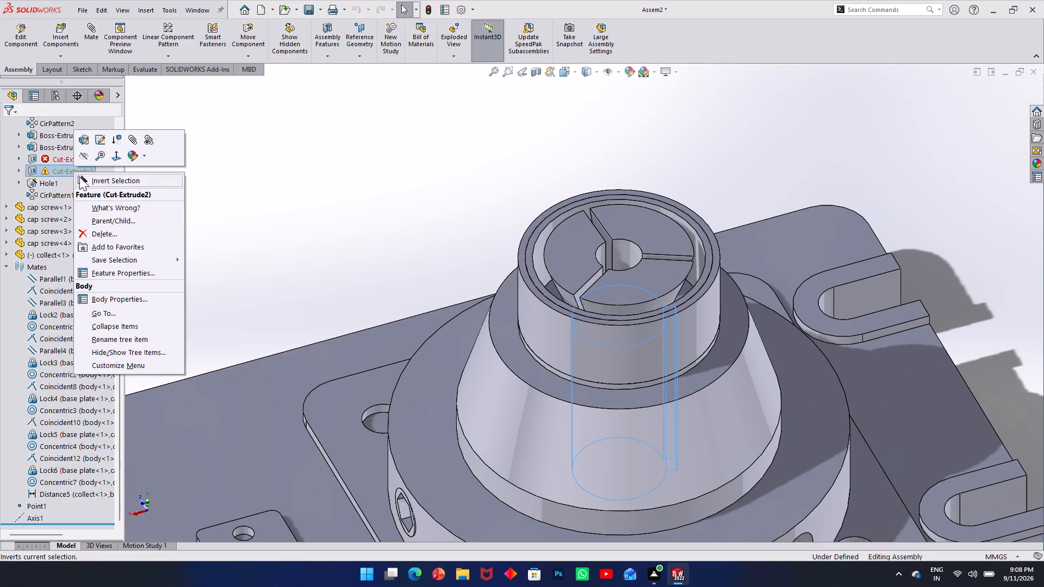
click(103, 212)
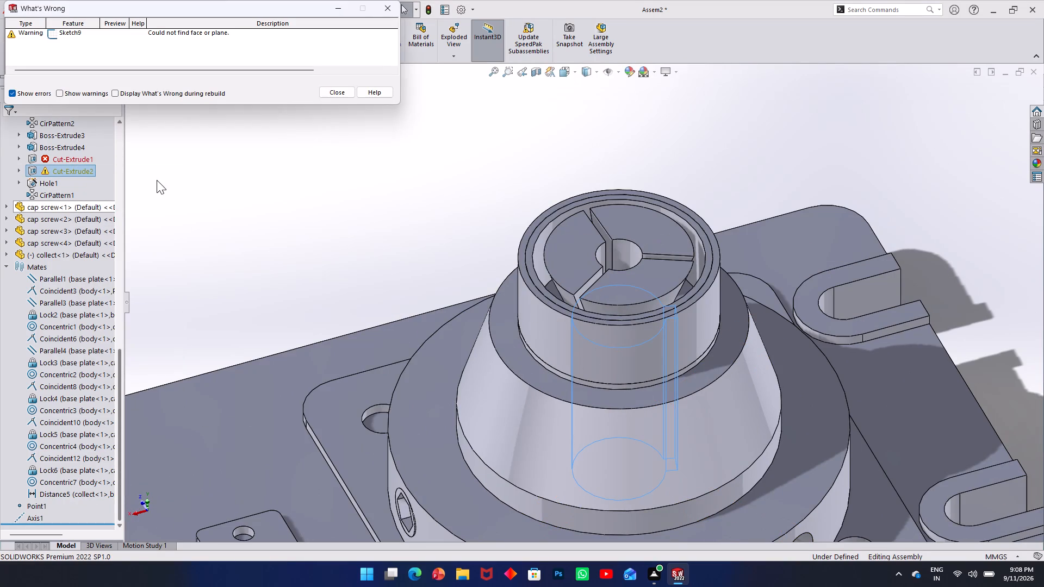
click(52, 34)
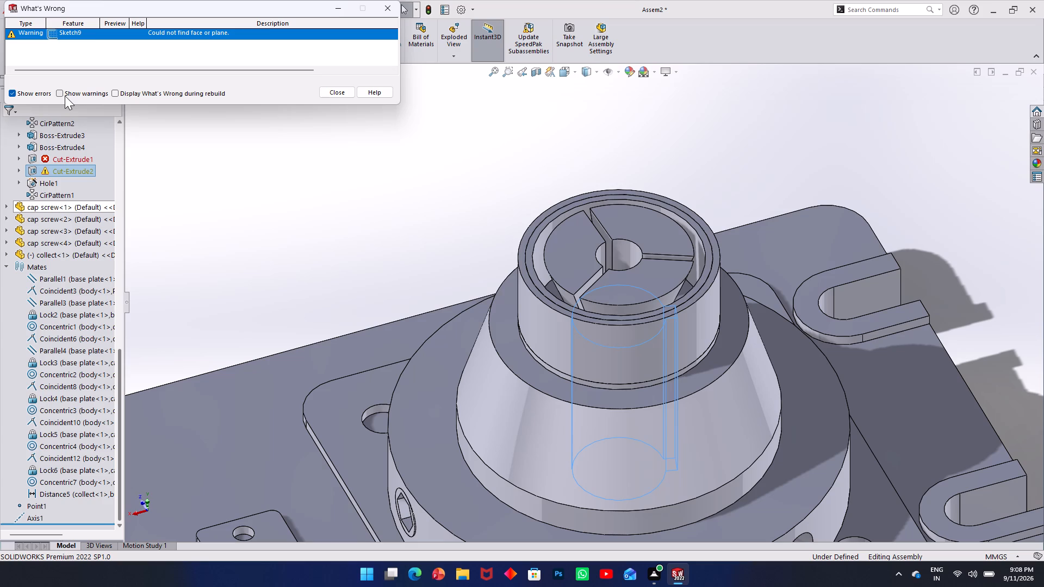
right_click(92, 39)
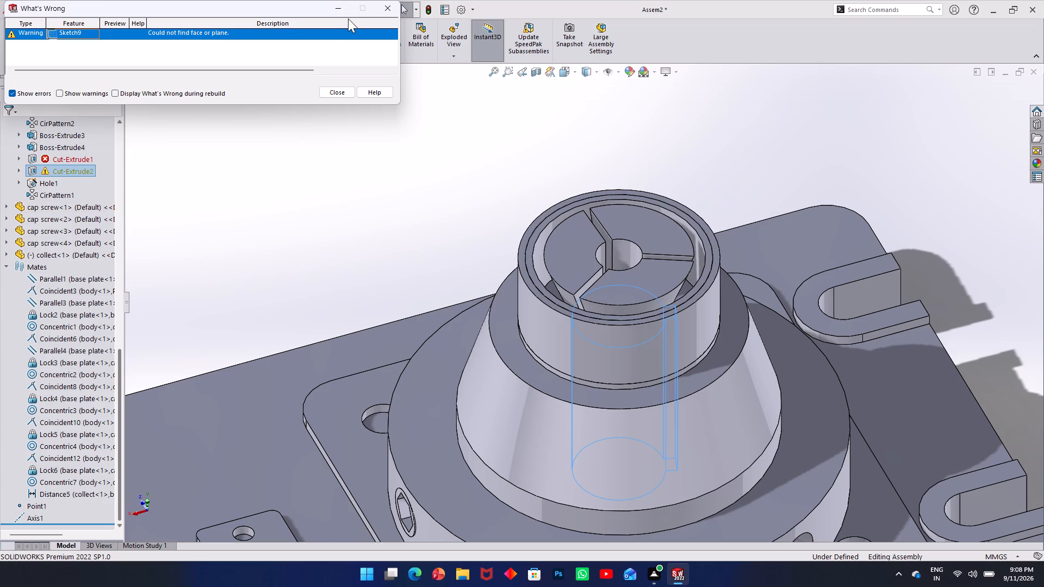
click(385, 7)
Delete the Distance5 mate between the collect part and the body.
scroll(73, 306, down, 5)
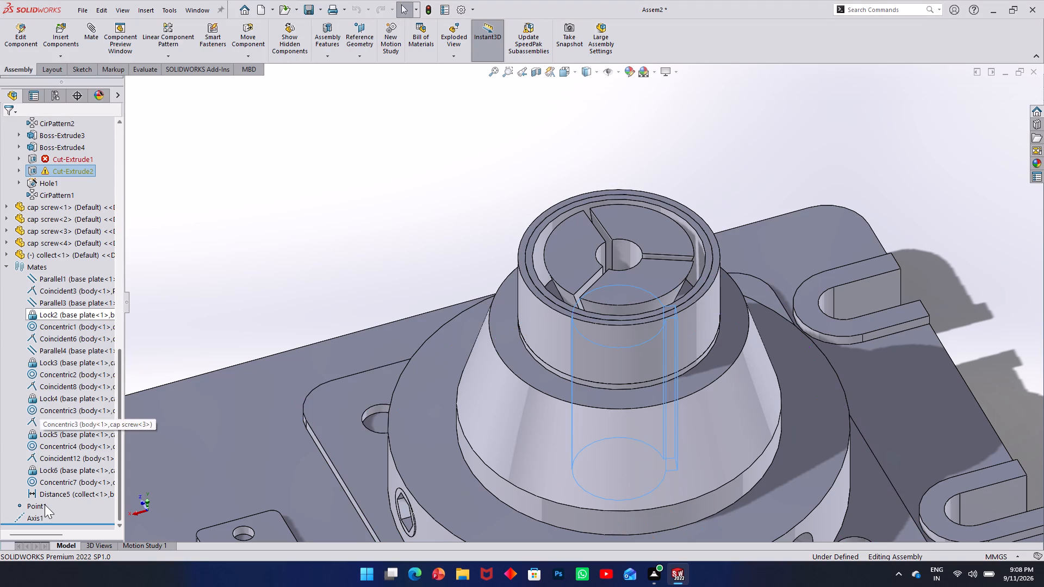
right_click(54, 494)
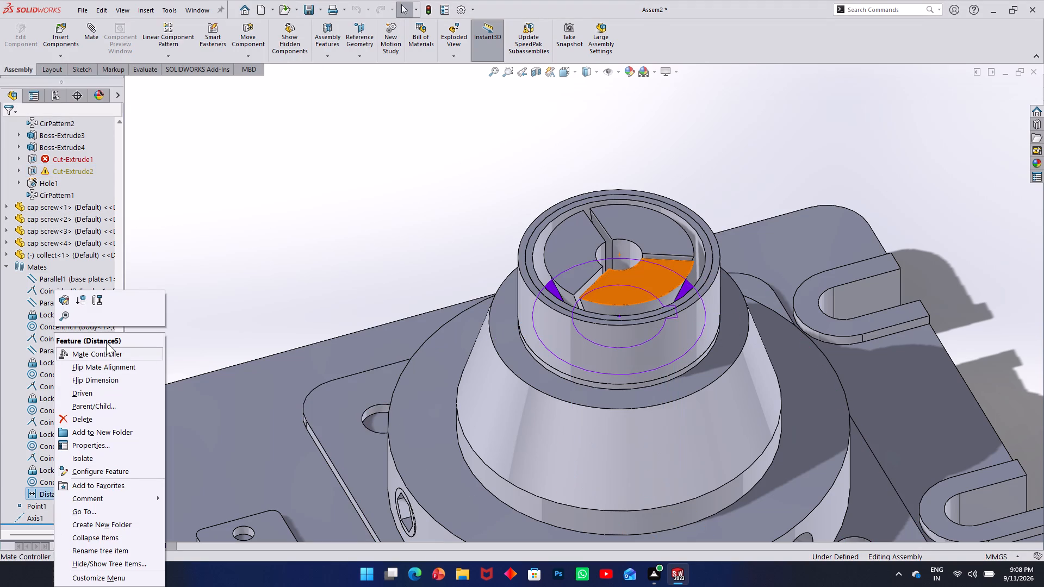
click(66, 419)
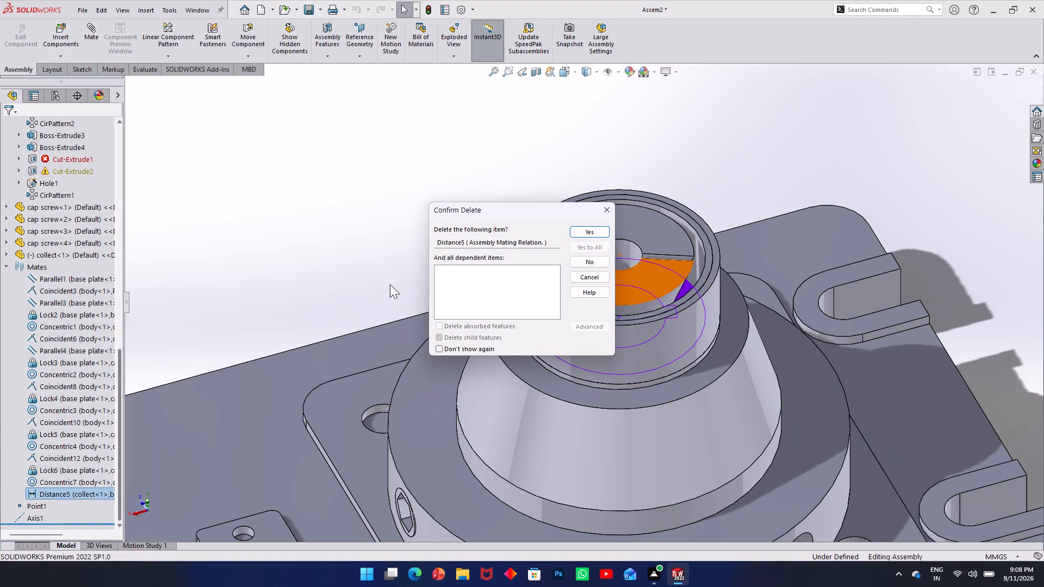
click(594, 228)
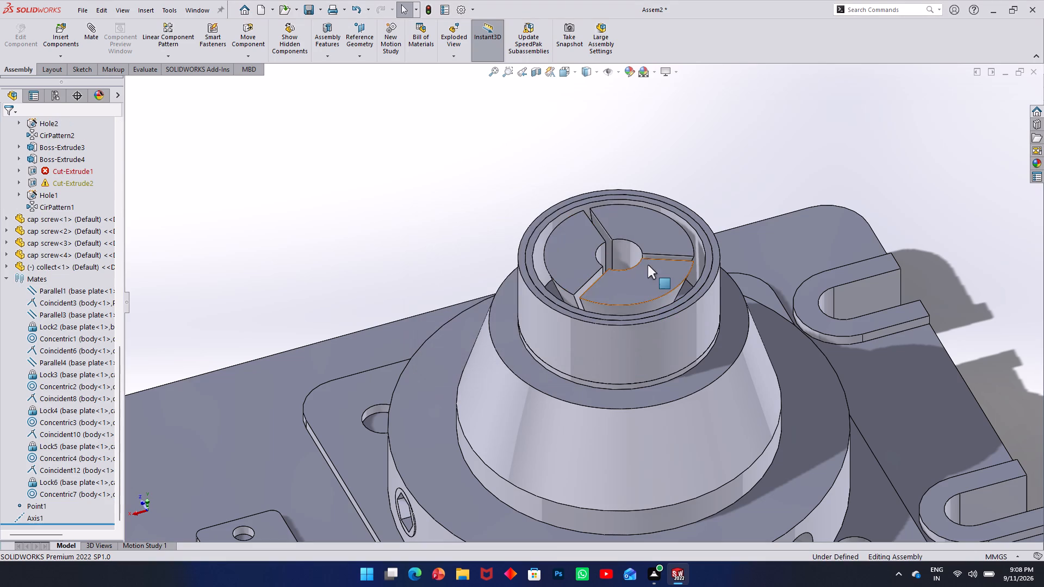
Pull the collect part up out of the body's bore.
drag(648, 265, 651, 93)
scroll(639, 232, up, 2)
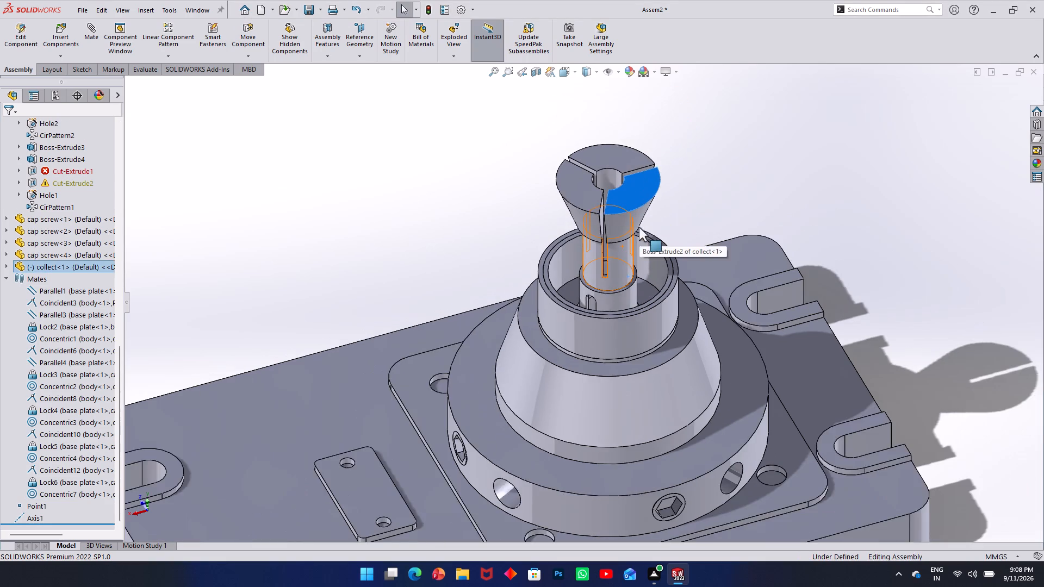
Examine the floor of the body's bore and the underside of the collect part's conical head.
scroll(641, 220, down, 4)
click(628, 385)
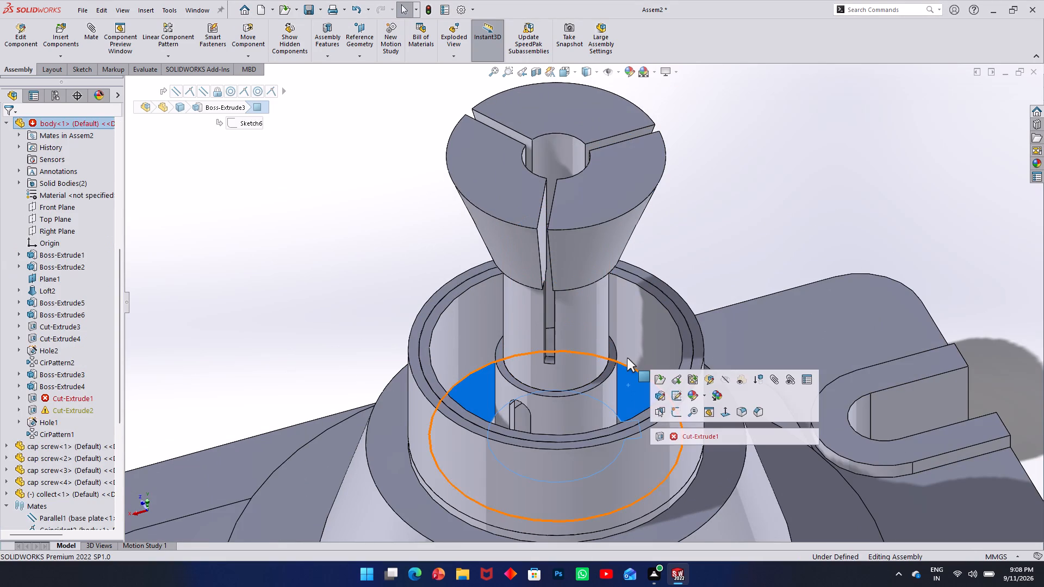
scroll(611, 289, up, 2)
scroll(611, 282, down, 2)
middle_drag(565, 260, 550, 233)
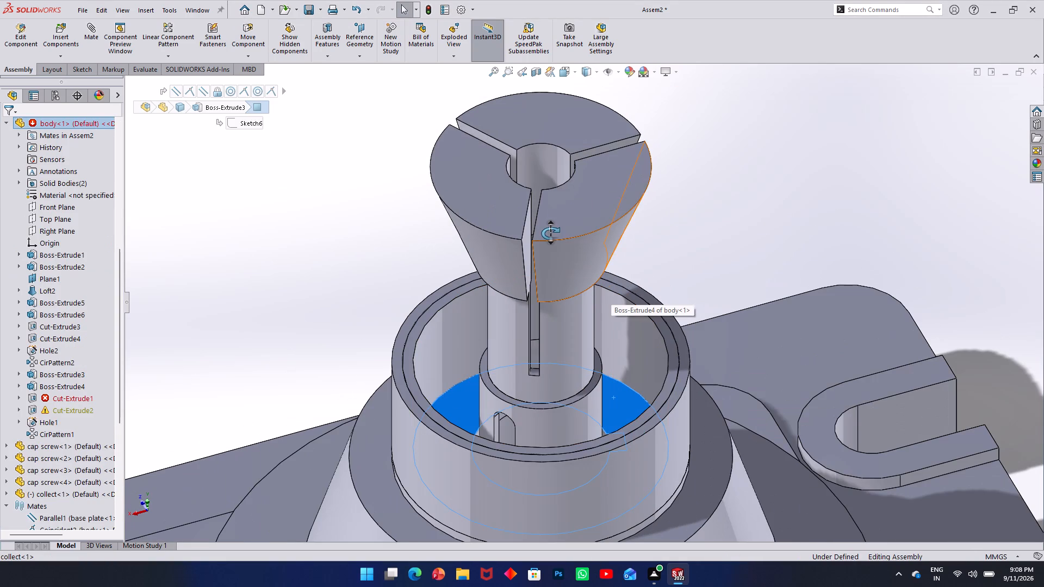
middle_drag(550, 233, 496, 104)
scroll(576, 272, up, 2)
middle_drag(607, 310, 595, 277)
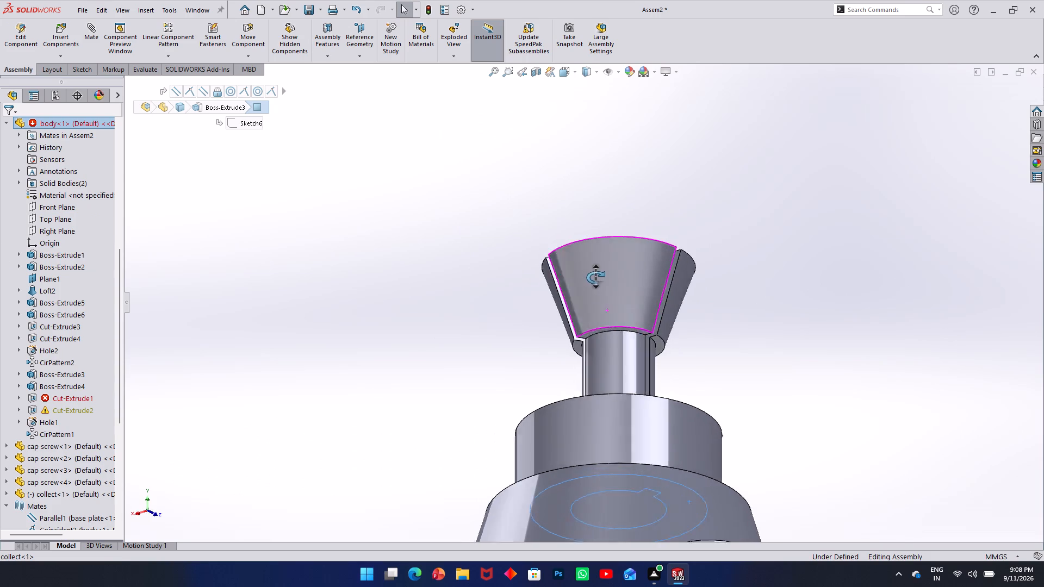
middle_drag(595, 277, 591, 252)
scroll(624, 338, down, 4)
click(624, 308)
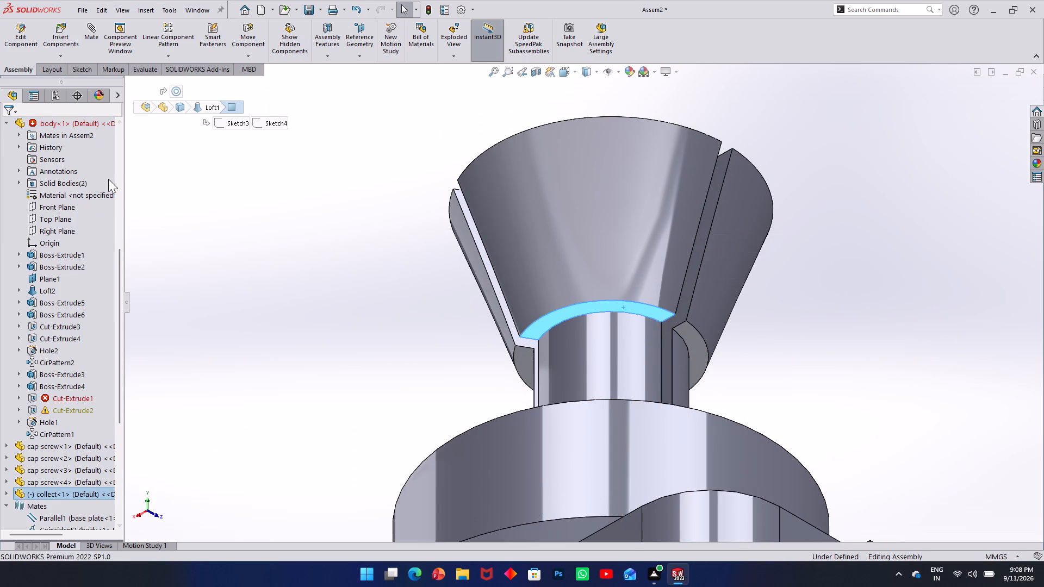
click(197, 329)
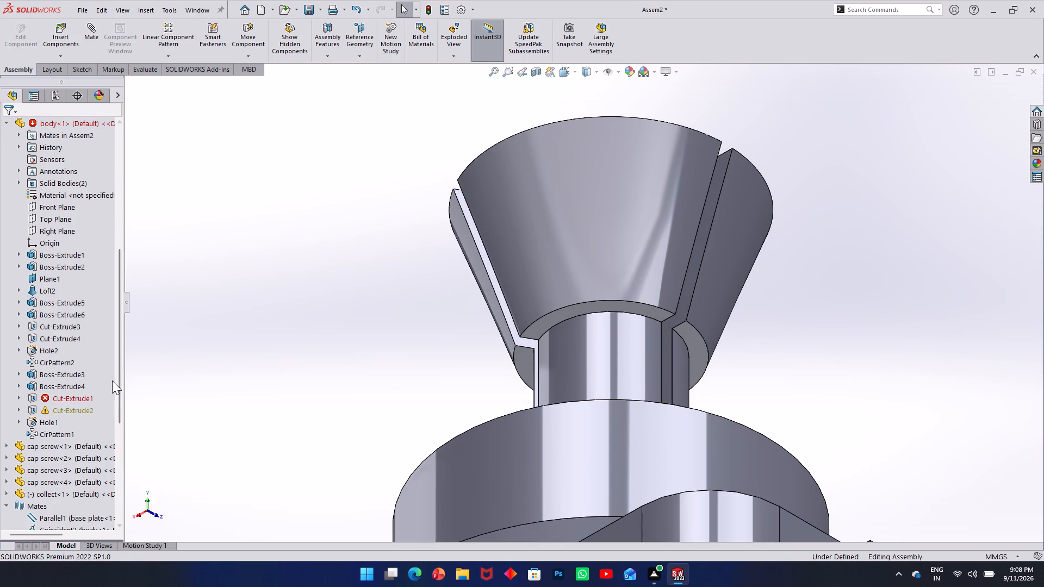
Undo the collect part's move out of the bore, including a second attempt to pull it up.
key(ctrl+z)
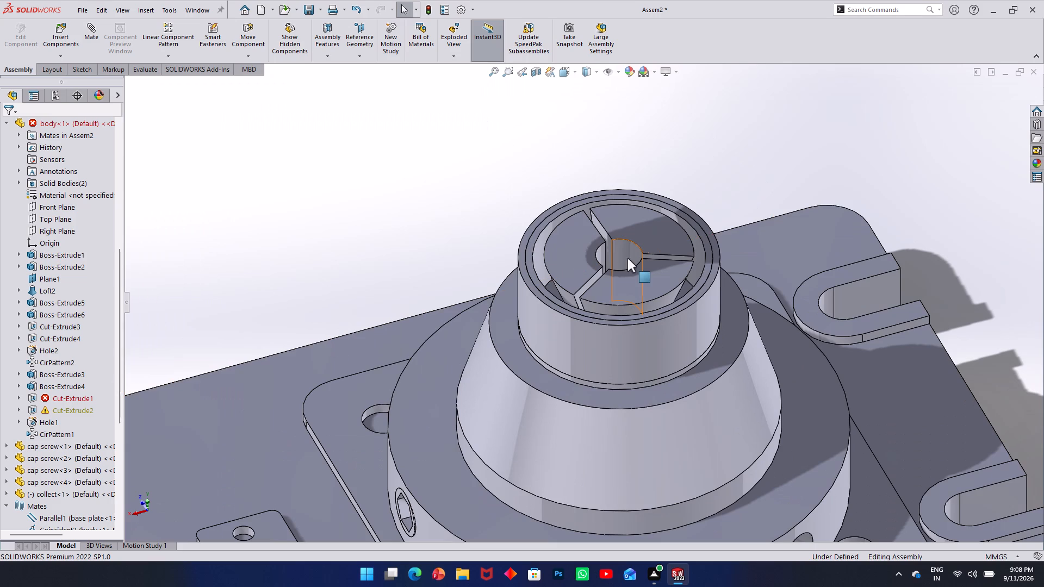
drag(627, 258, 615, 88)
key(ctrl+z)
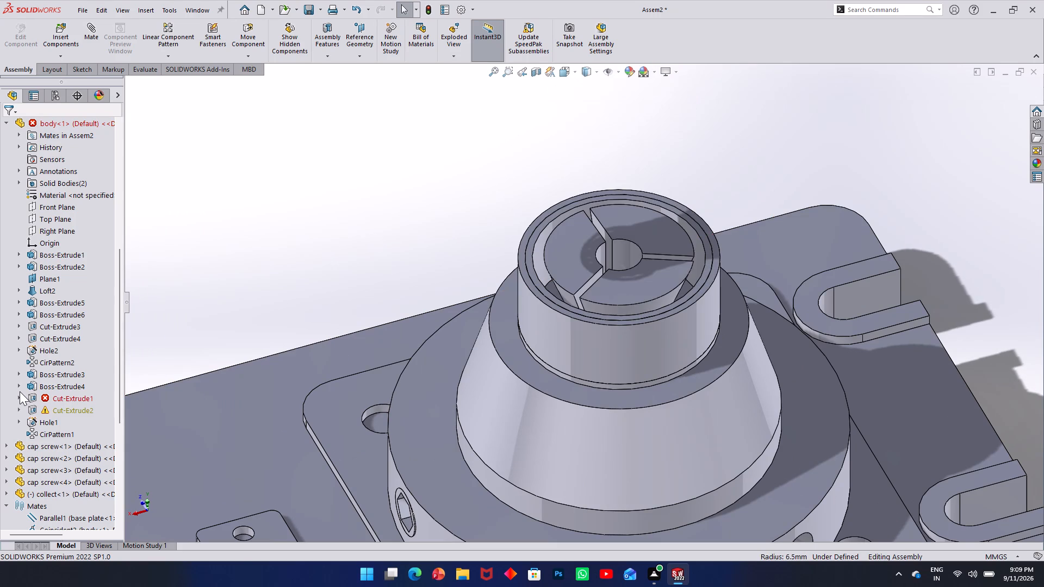
Check what is wrong with the body's Cut-Extrude2 feature.
right_click(49, 413)
click(75, 426)
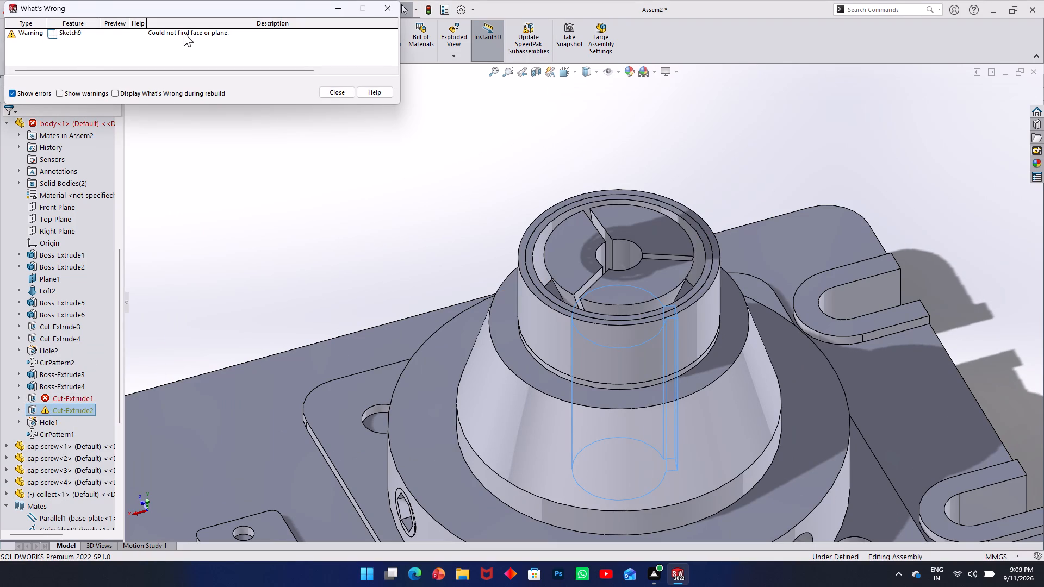
click(188, 34)
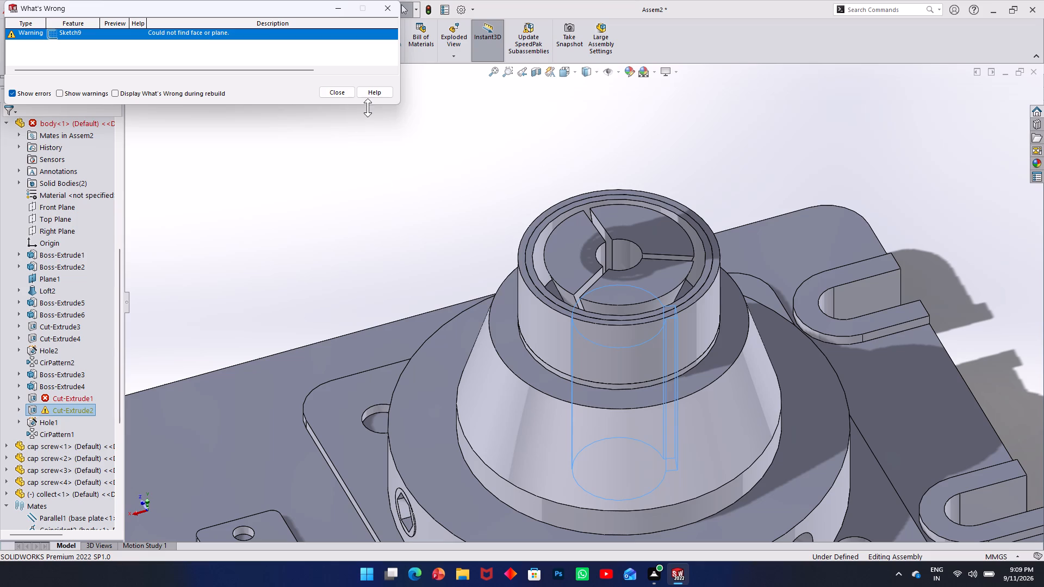
click(341, 91)
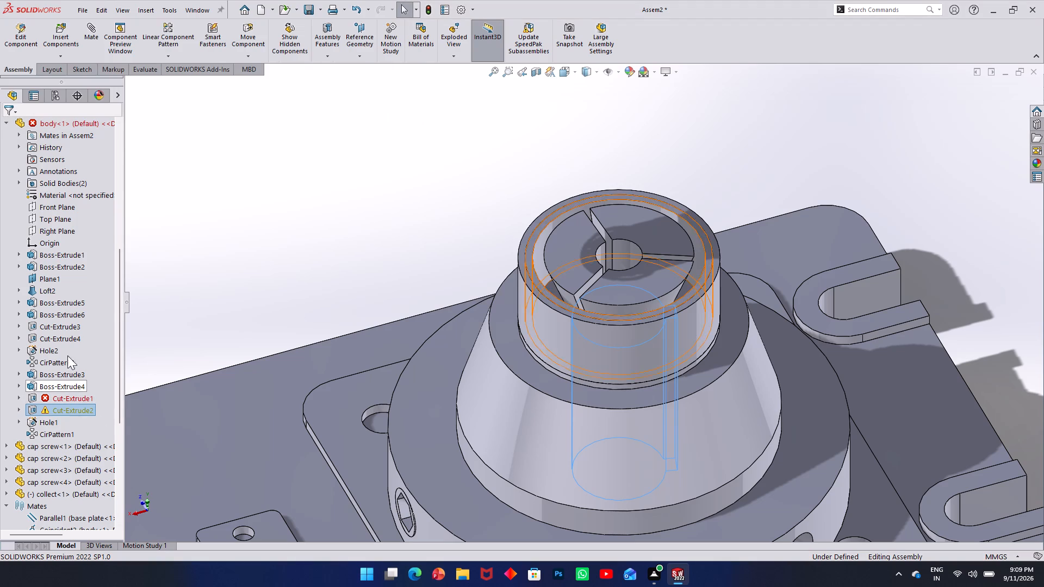
Locate the faulty Cut-Extrude1 feature from the body component's error entry.
scroll(58, 283, up, 2)
click(70, 313)
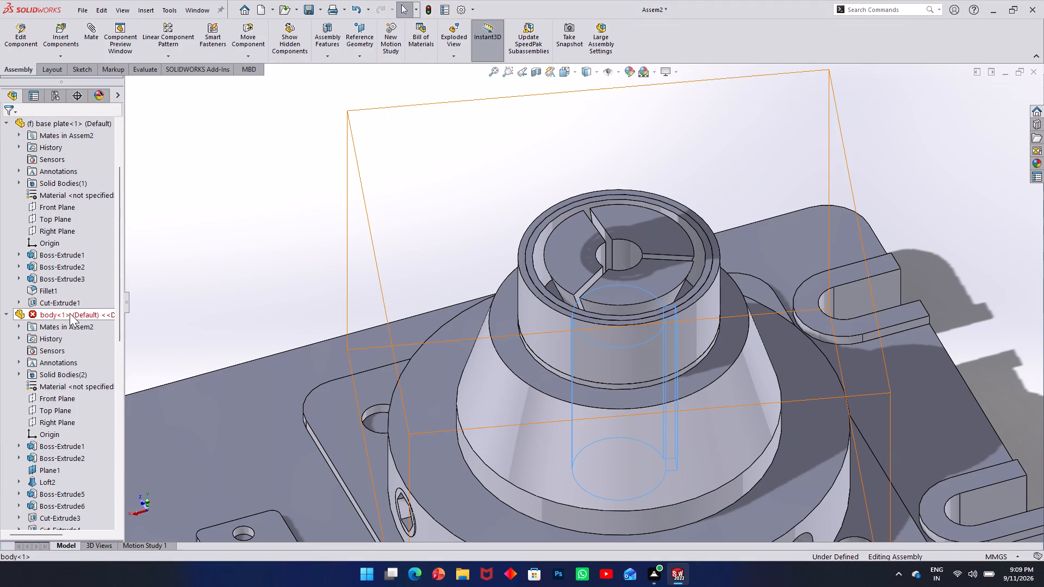
right_click(70, 313)
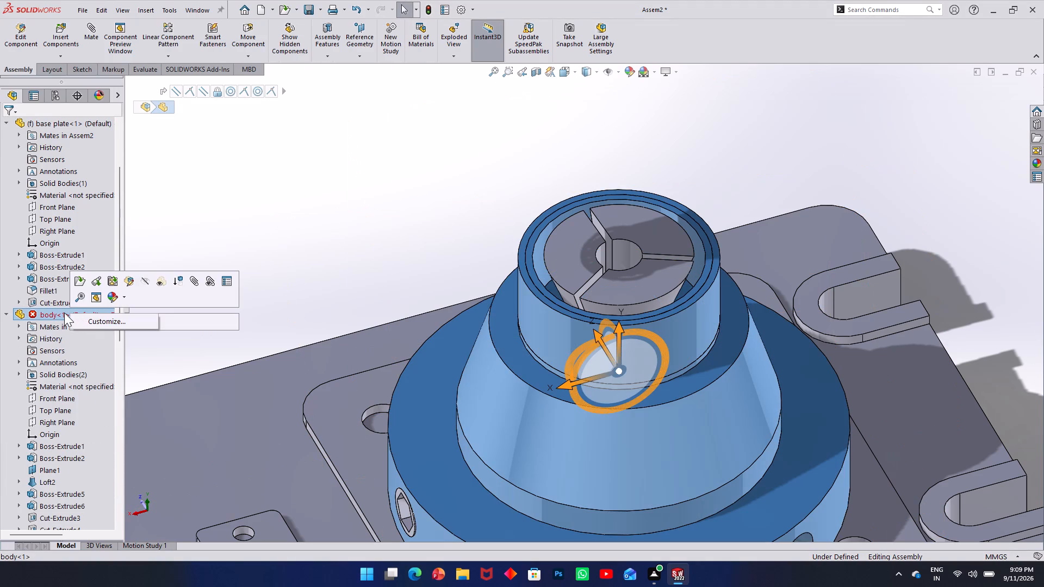
click(64, 314)
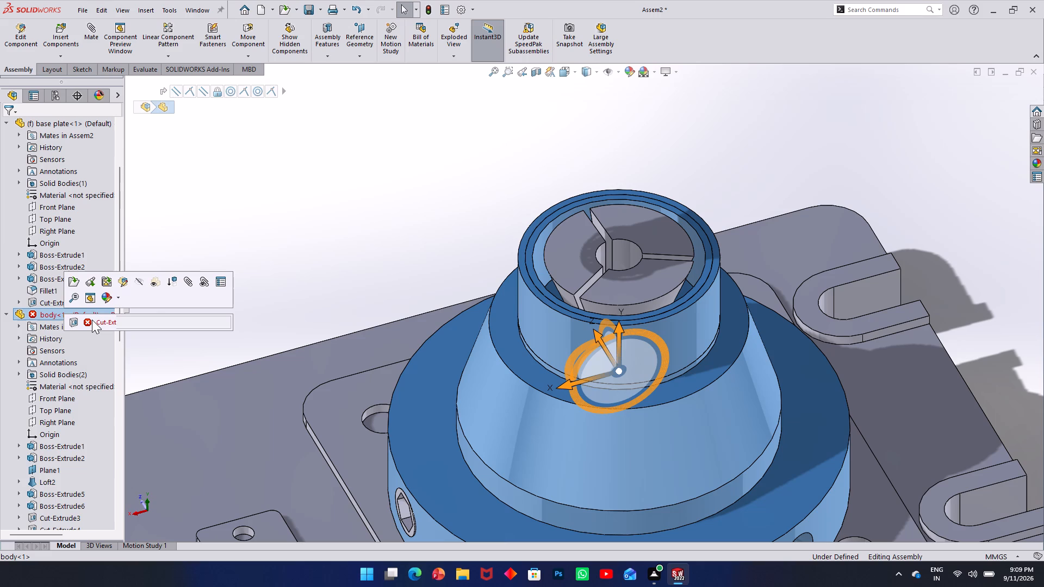
click(92, 320)
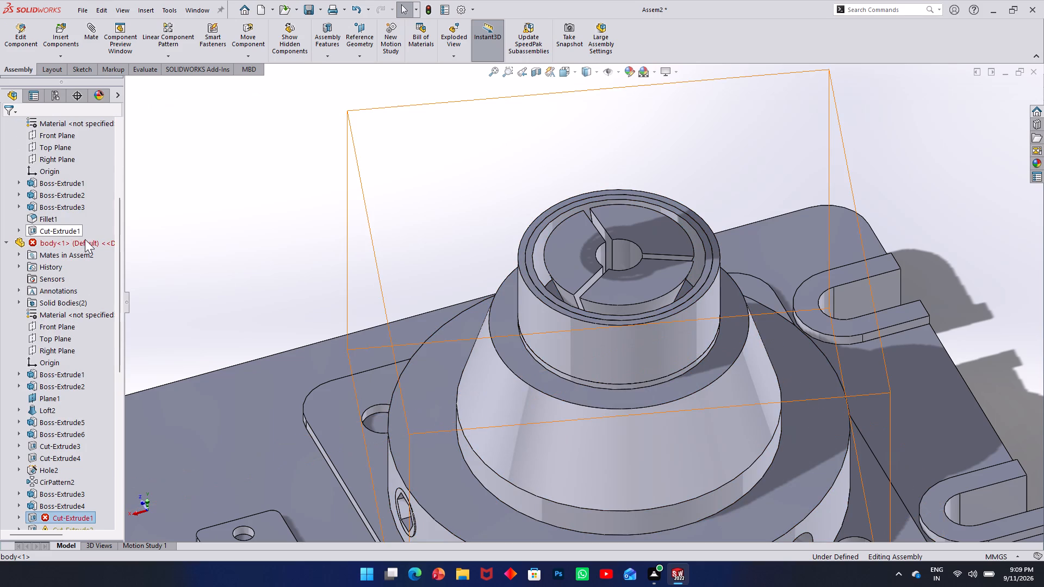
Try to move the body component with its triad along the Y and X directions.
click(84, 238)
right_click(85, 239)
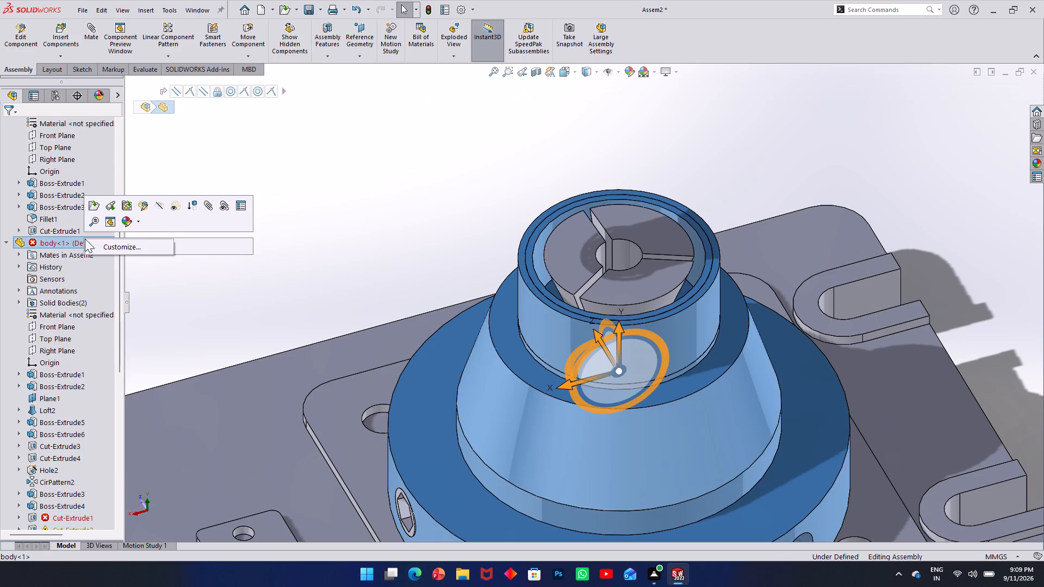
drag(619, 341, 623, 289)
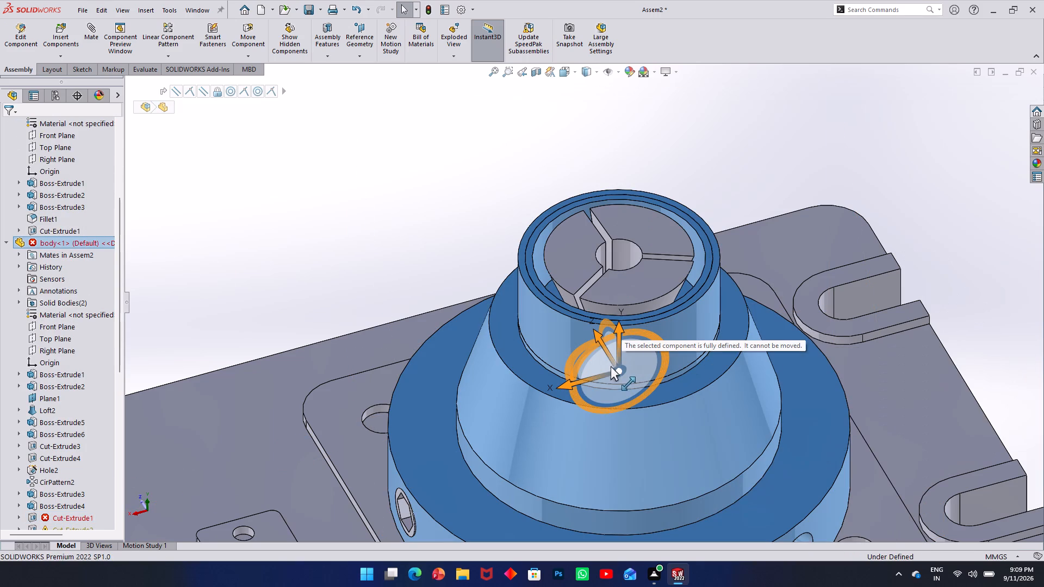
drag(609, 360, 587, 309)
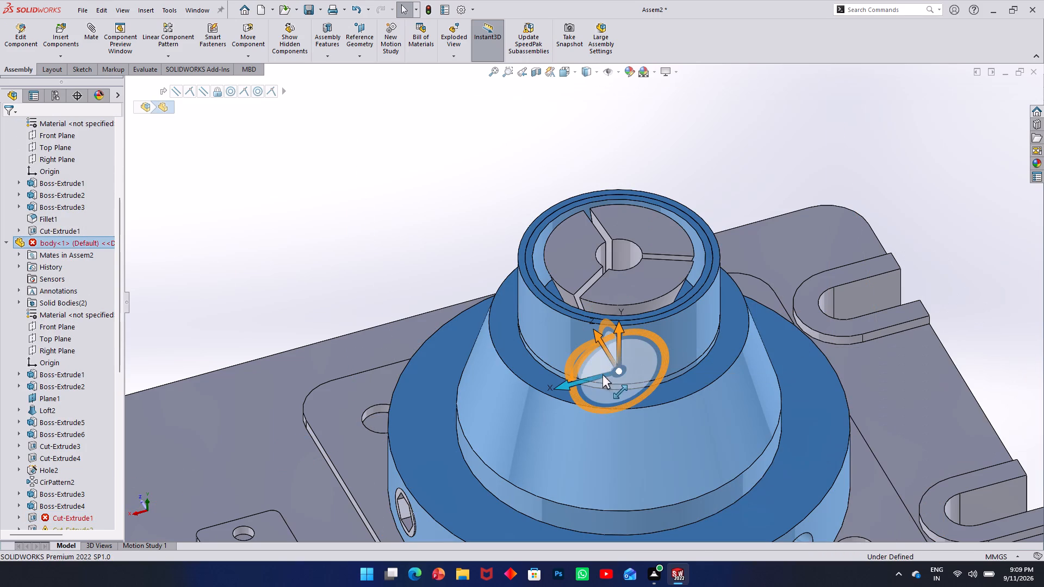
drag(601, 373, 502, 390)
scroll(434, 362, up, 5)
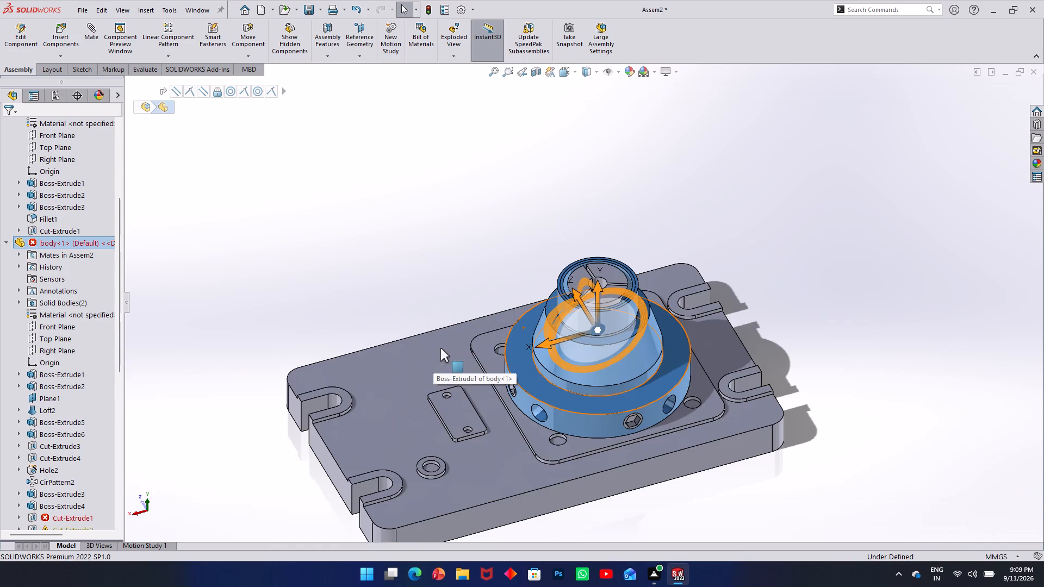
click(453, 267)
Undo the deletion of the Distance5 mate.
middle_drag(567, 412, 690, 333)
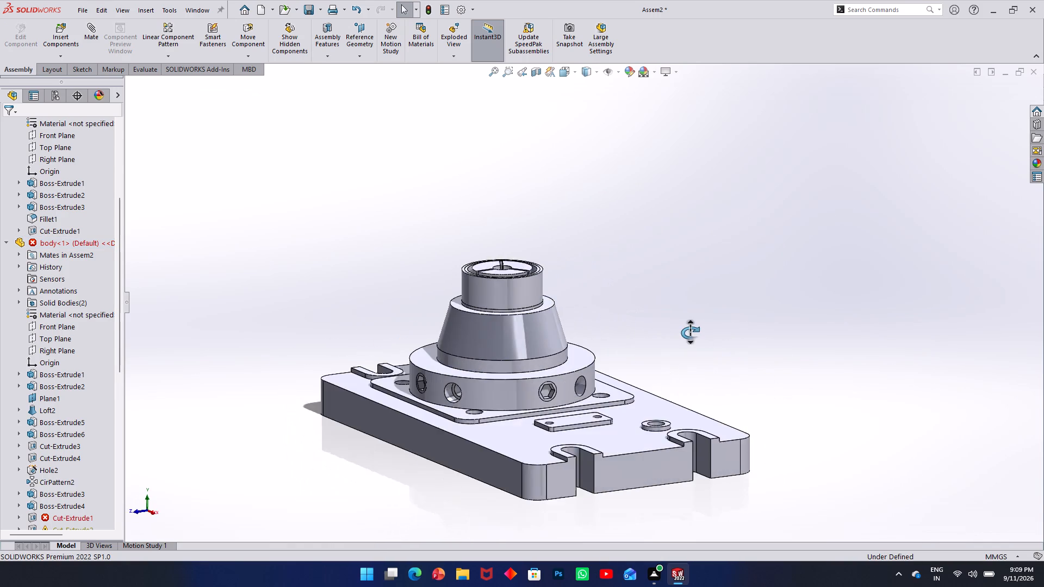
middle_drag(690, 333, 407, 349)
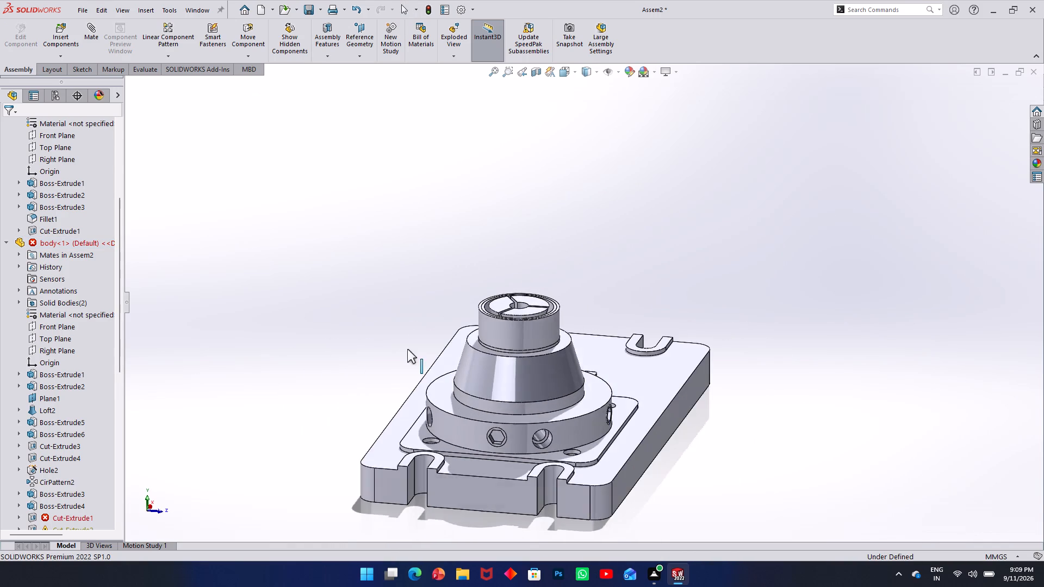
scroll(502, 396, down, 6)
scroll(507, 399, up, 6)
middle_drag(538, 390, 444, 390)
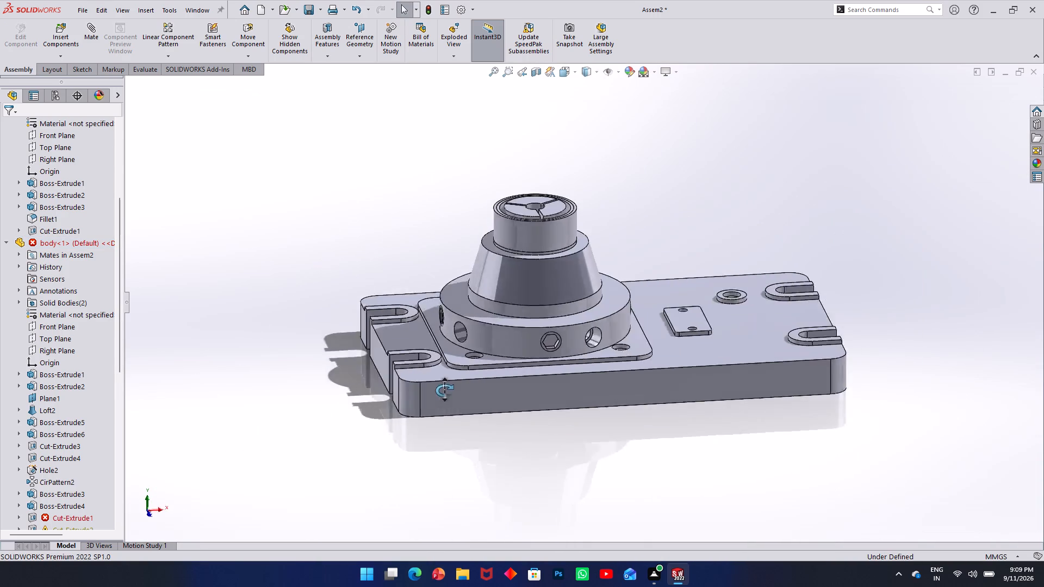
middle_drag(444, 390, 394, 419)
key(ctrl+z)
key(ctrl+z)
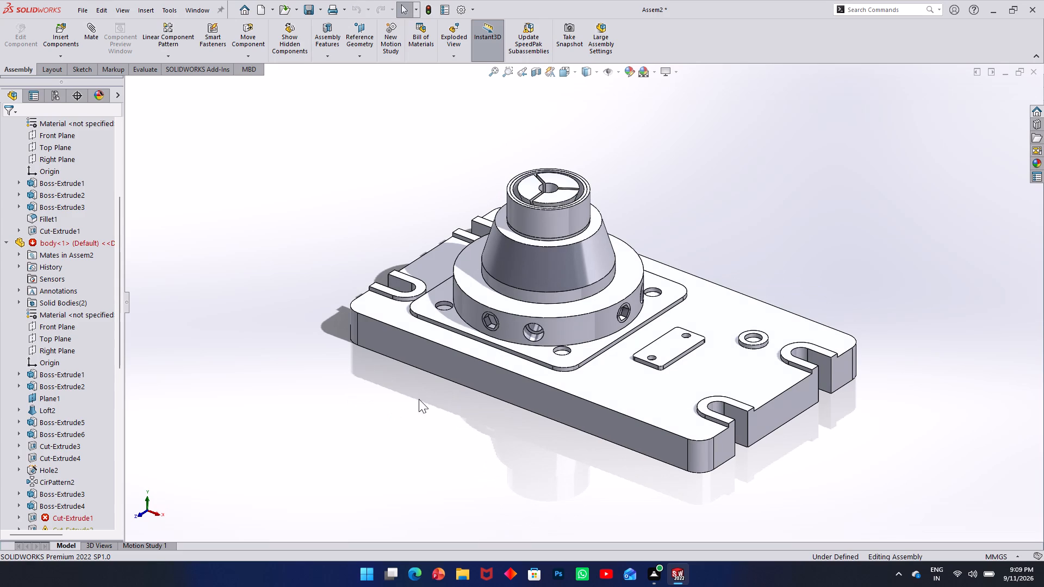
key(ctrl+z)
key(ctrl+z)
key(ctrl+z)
Examine the faces of the empty Hole1 counterbored hole between the cap screws in the side of the body's lower flange.
ctrl+middle_drag(544, 327, 560, 329)
scroll(537, 329, down, 2)
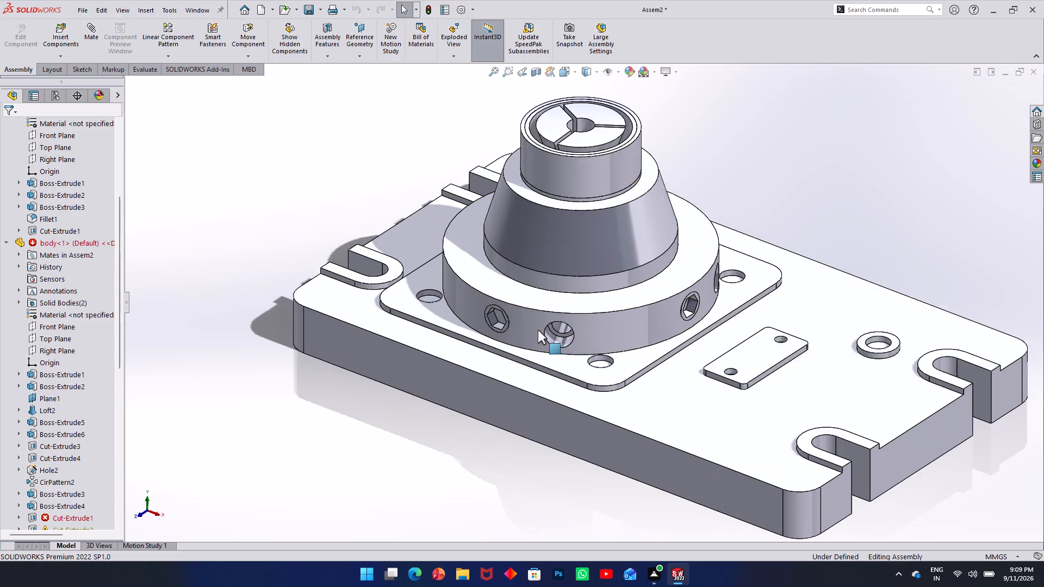
scroll(551, 333, down, 10)
middle_drag(569, 316, 573, 234)
scroll(573, 240, up, 1)
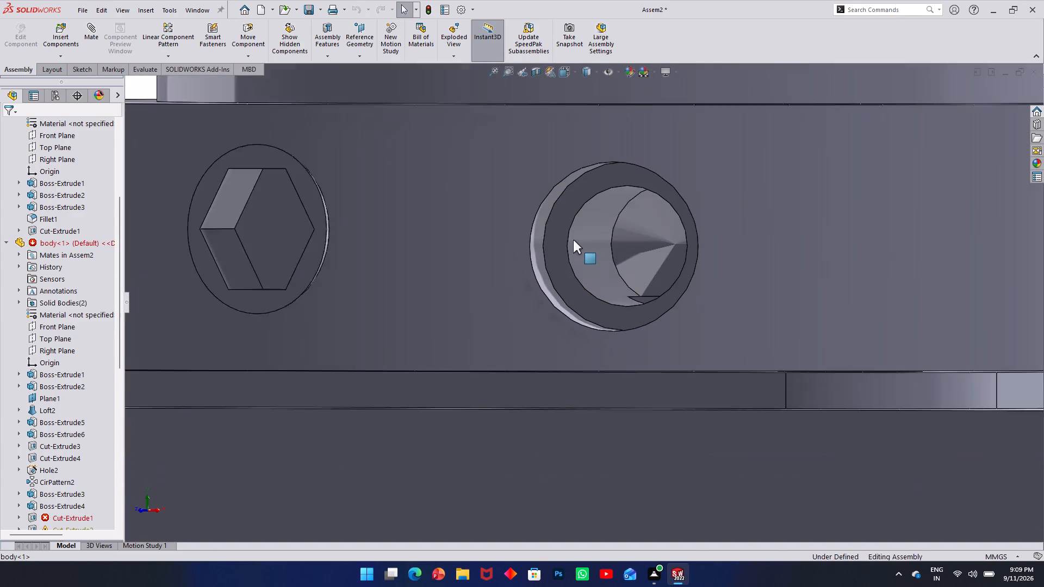
scroll(573, 240, up, 2)
double_click(555, 255)
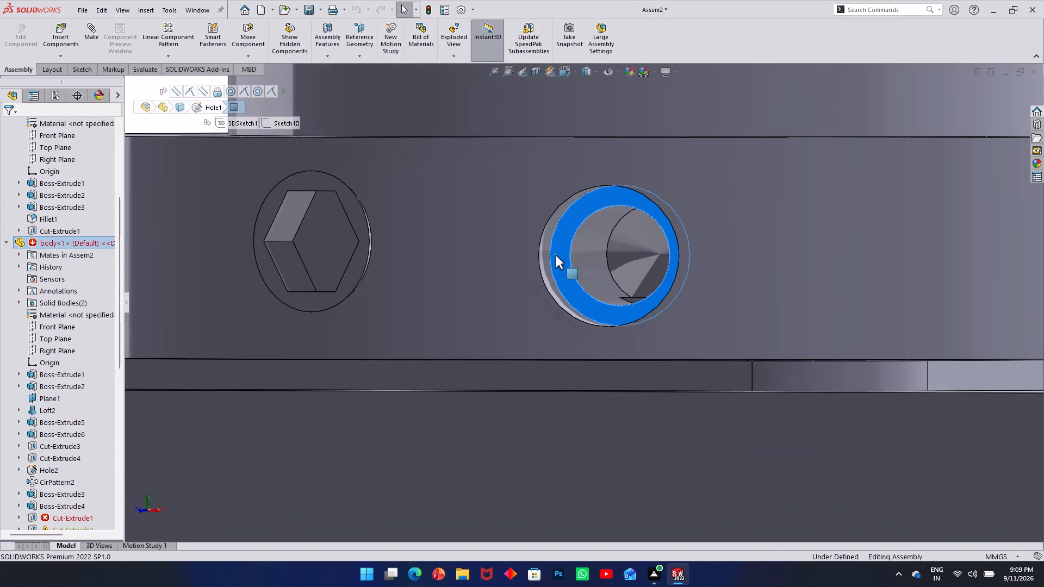
right_click(57, 241)
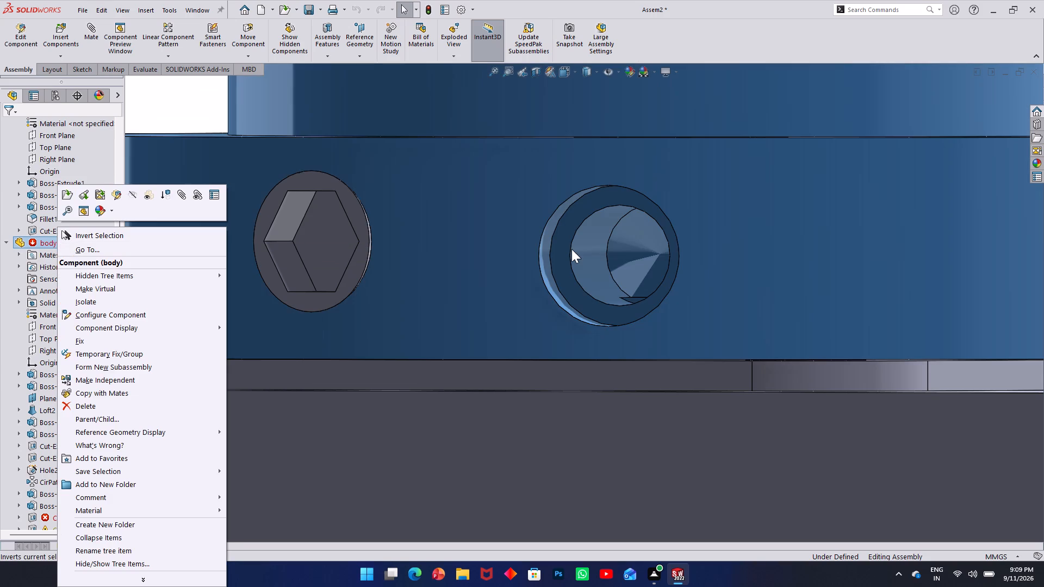
key(Escape)
key(Escape)
scroll(572, 249, up, 3)
click(611, 272)
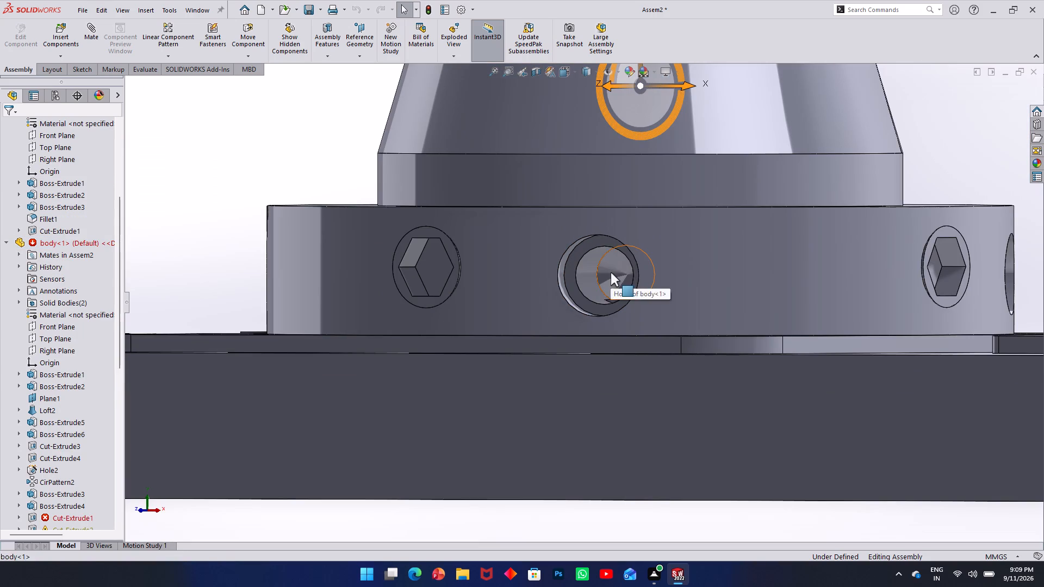
click(574, 273)
click(563, 278)
key(Escape)
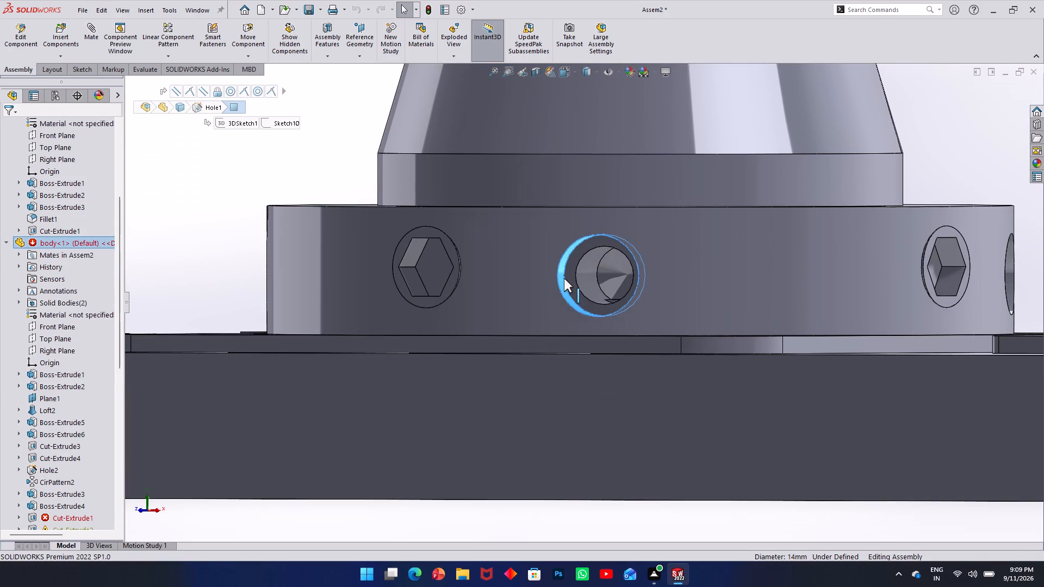
click(578, 279)
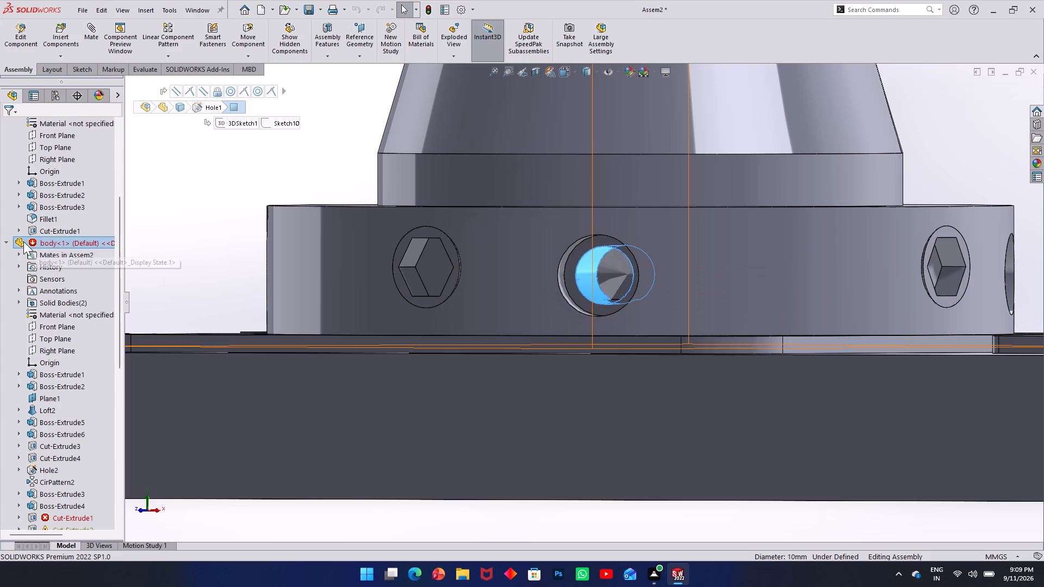
click(5, 245)
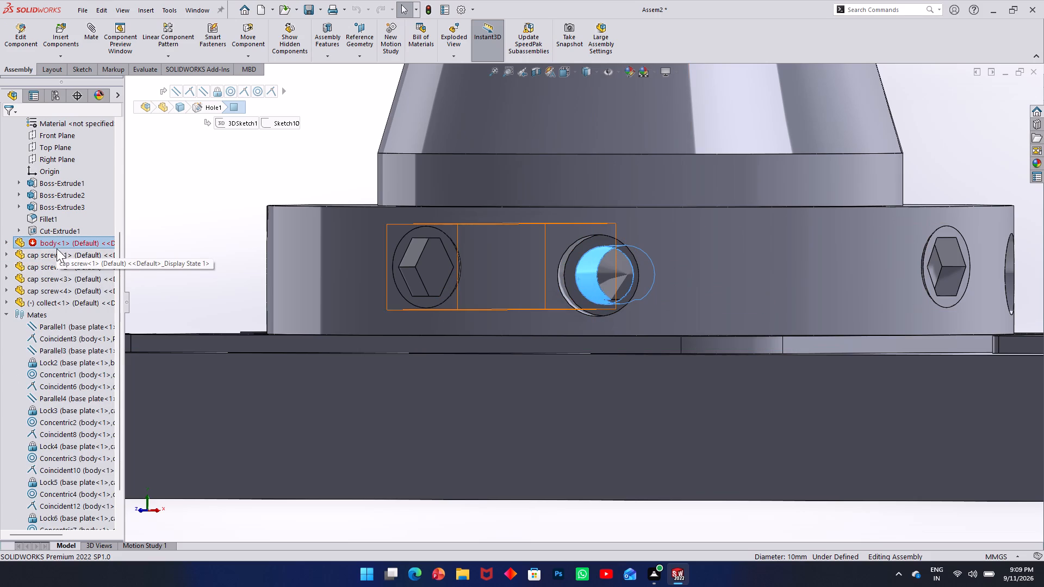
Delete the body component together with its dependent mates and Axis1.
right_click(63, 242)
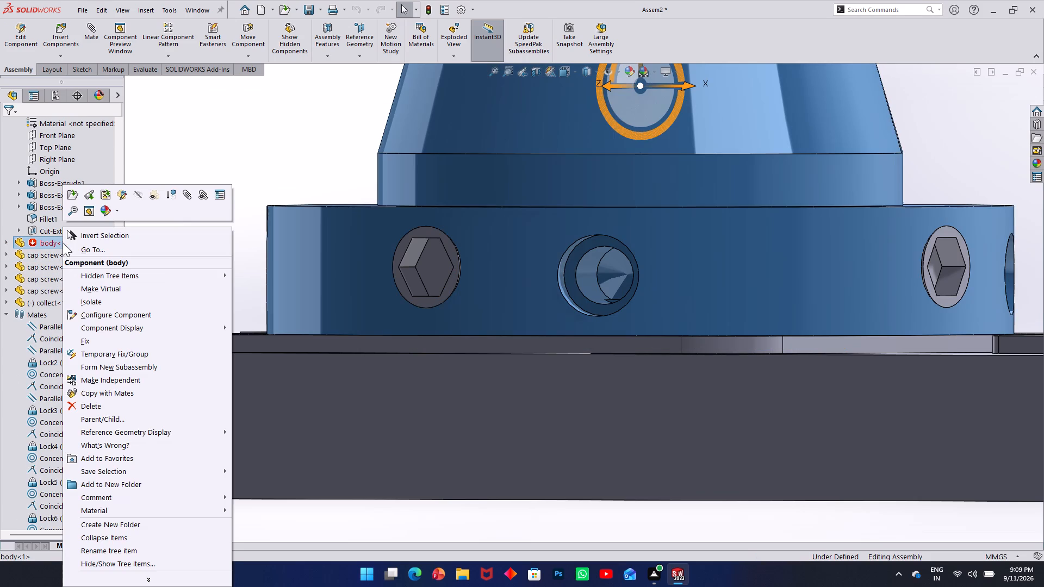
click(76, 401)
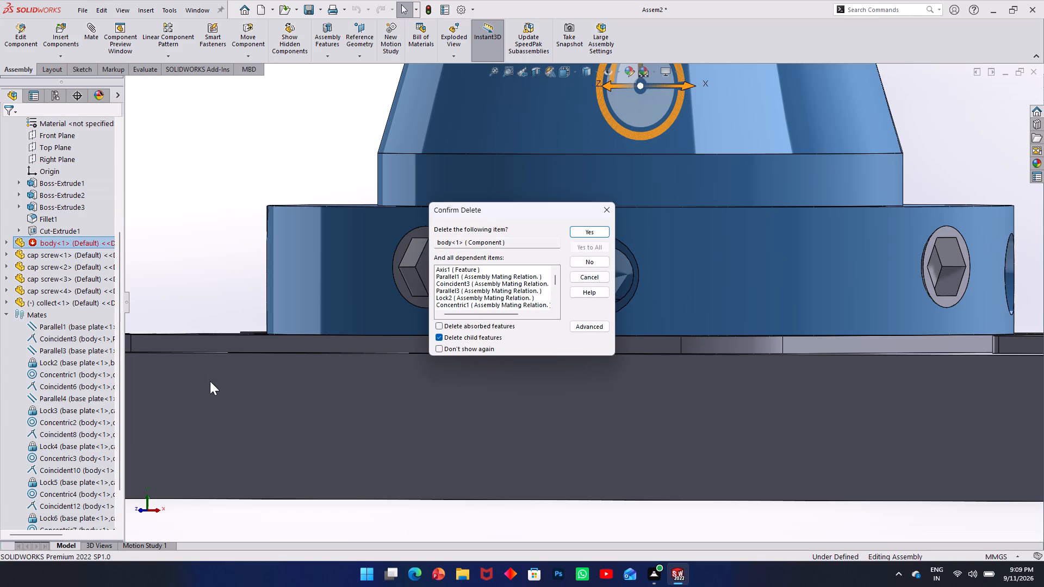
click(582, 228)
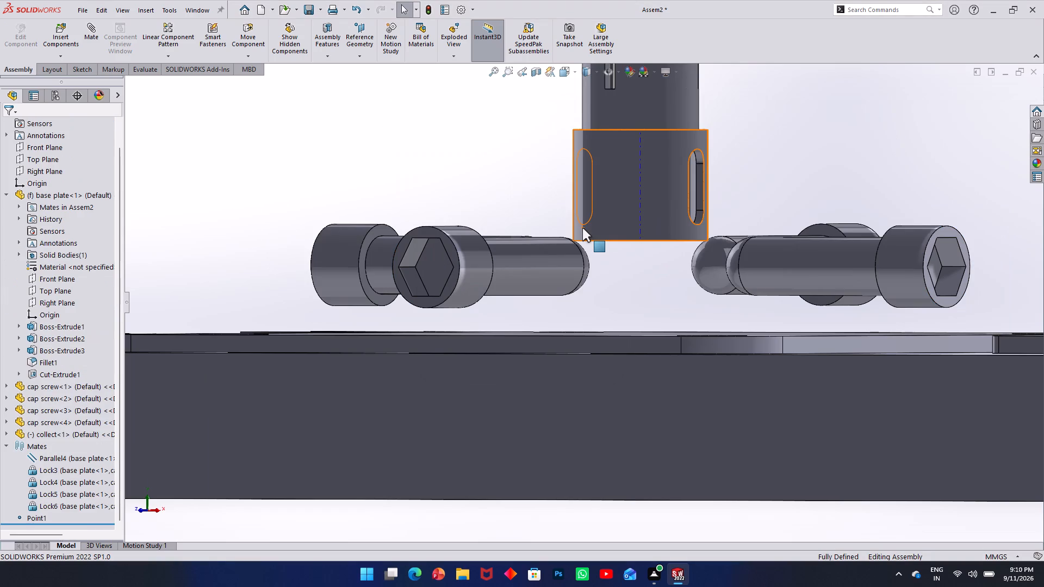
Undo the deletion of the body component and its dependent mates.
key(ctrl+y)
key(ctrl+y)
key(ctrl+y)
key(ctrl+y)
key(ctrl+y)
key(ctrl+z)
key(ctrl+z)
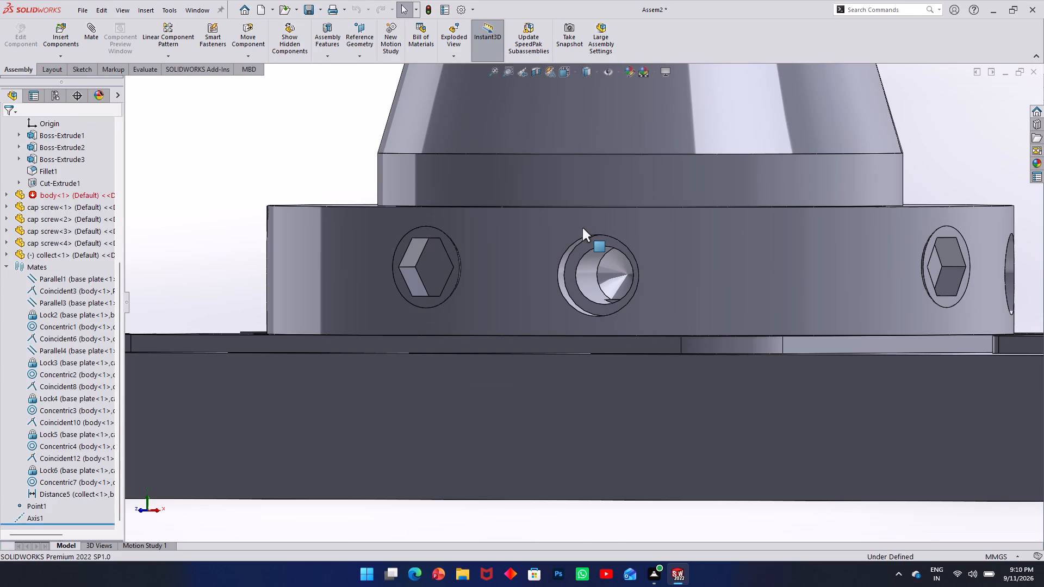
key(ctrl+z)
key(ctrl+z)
Examine the empty CirPattern1 counterbored holes between the cap screws around the side of the body's lower flange.
scroll(553, 266, up, 4)
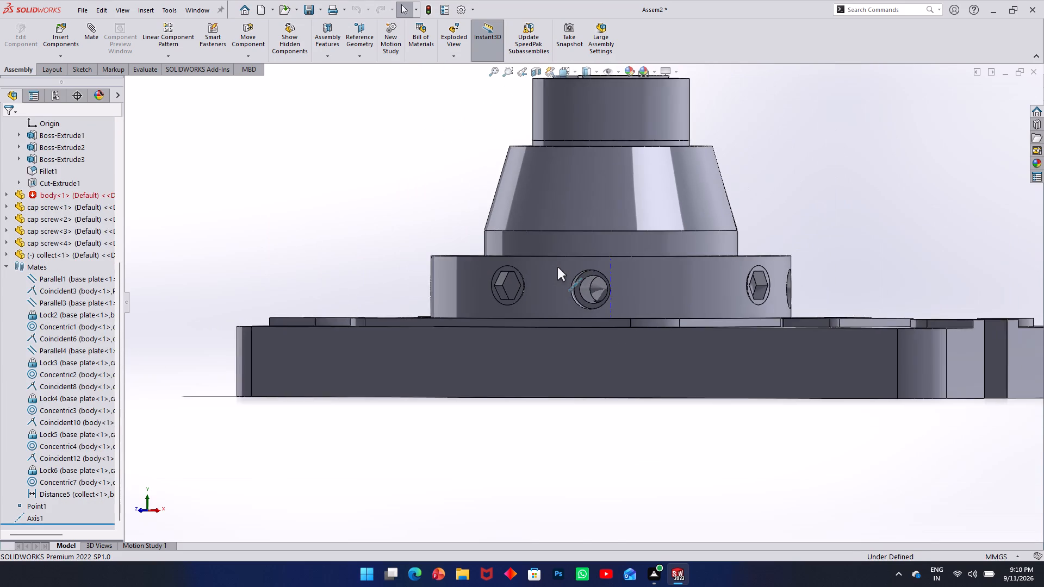
scroll(557, 267, up, 1)
middle_drag(560, 267, 685, 297)
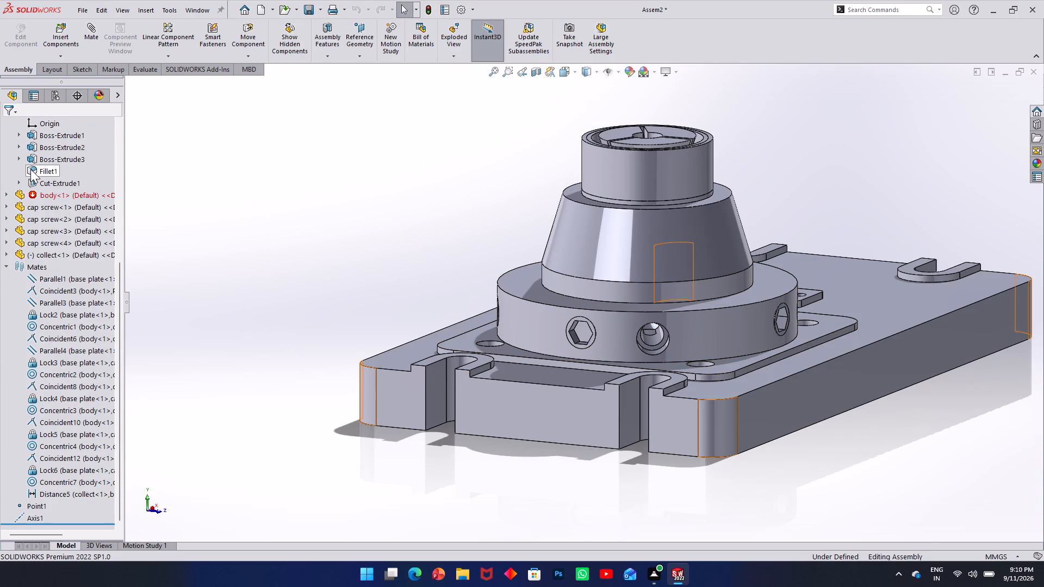
click(5, 193)
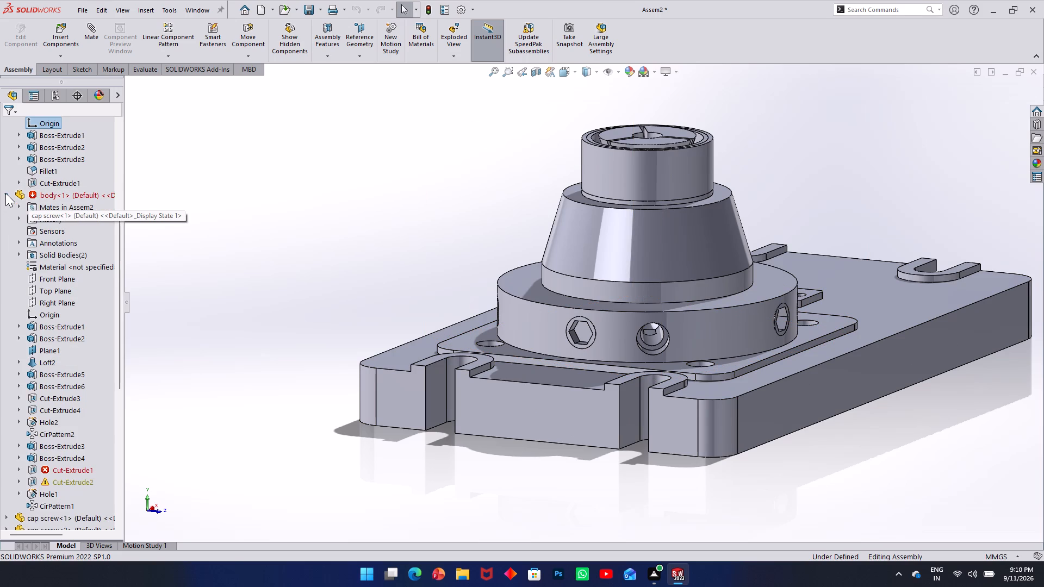
click(7, 193)
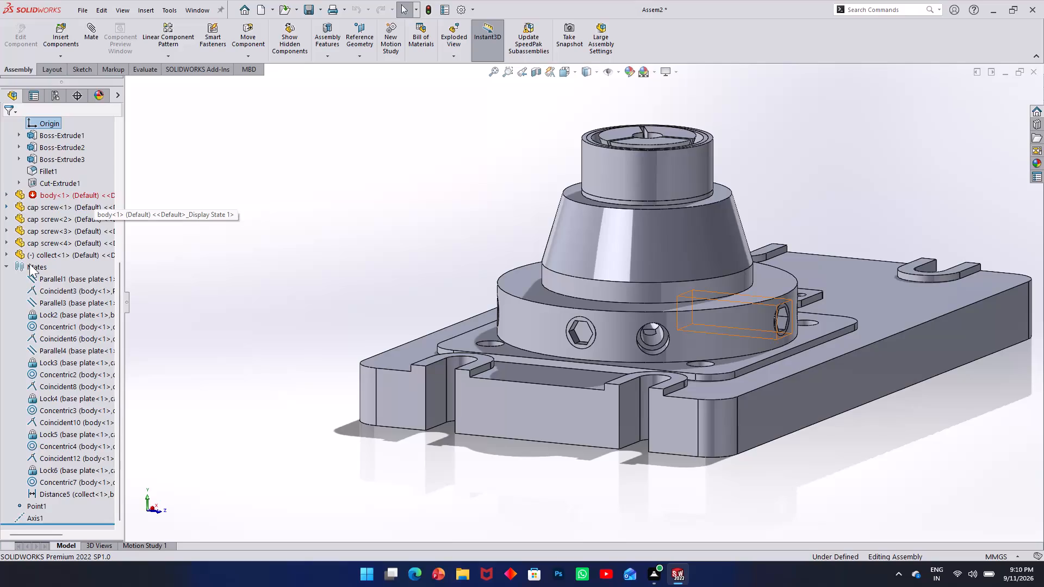
click(5, 194)
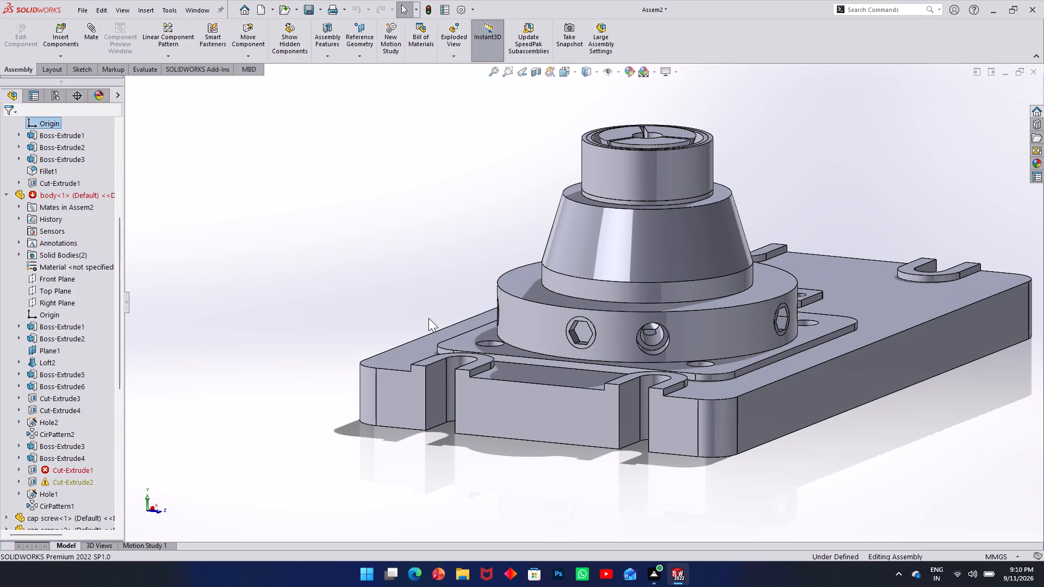
middle_drag(585, 253, 448, 117)
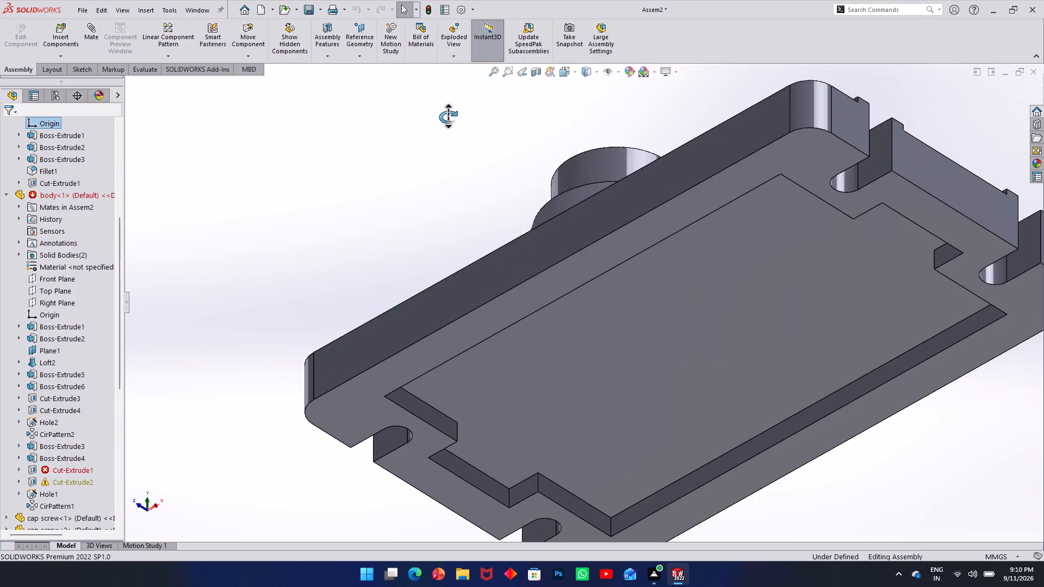
middle_drag(448, 117, 493, 259)
scroll(493, 259, up, 1)
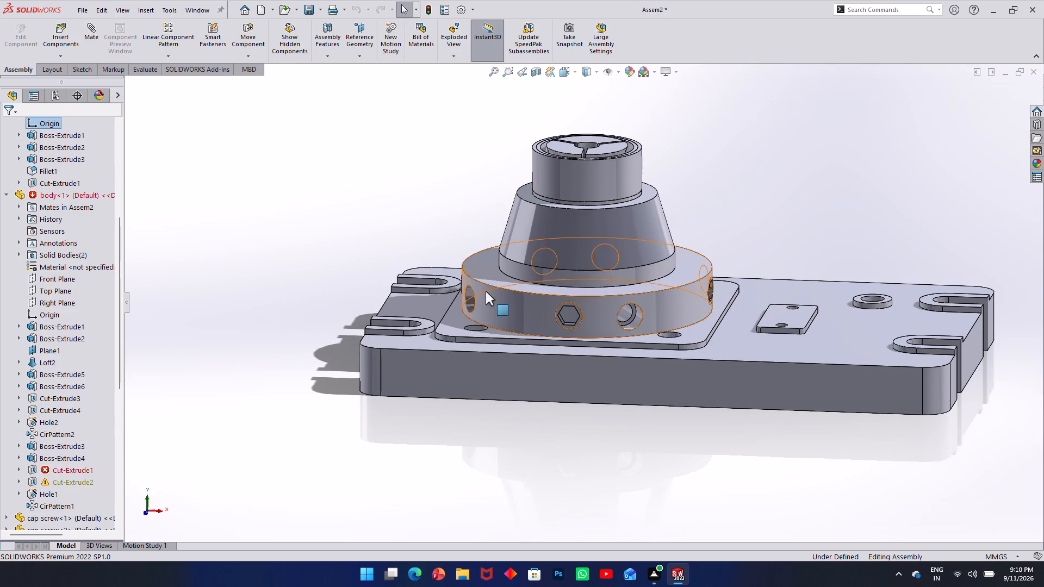
middle_drag(486, 291, 560, 284)
scroll(583, 315, down, 2)
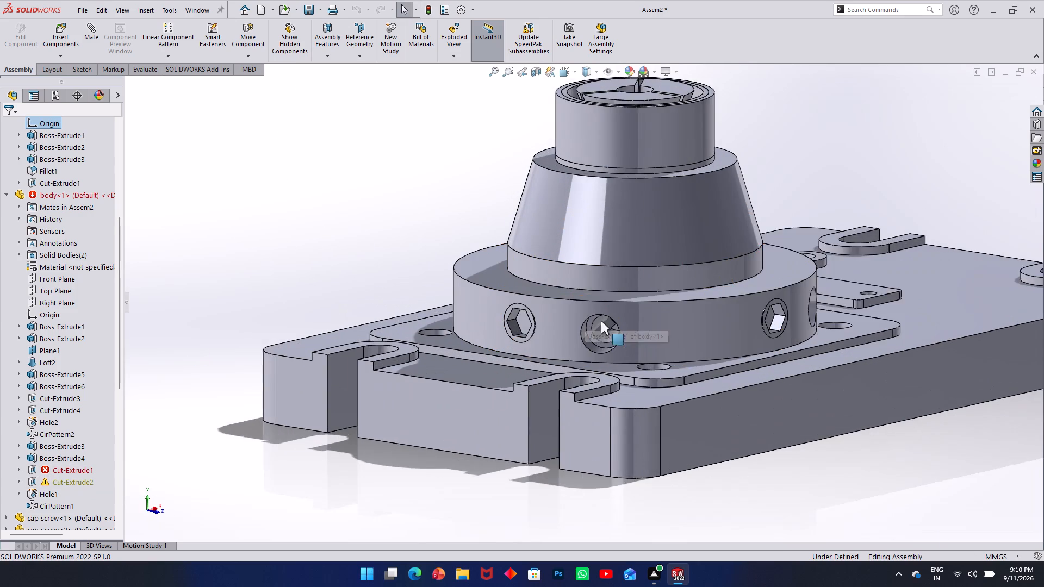
scroll(616, 324, down, 2)
click(582, 324)
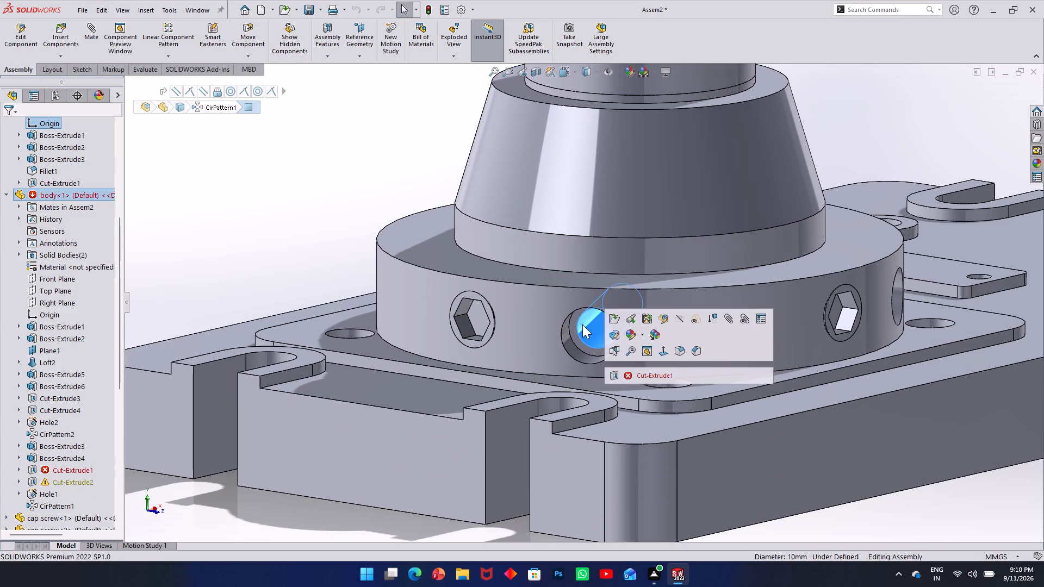
click(572, 326)
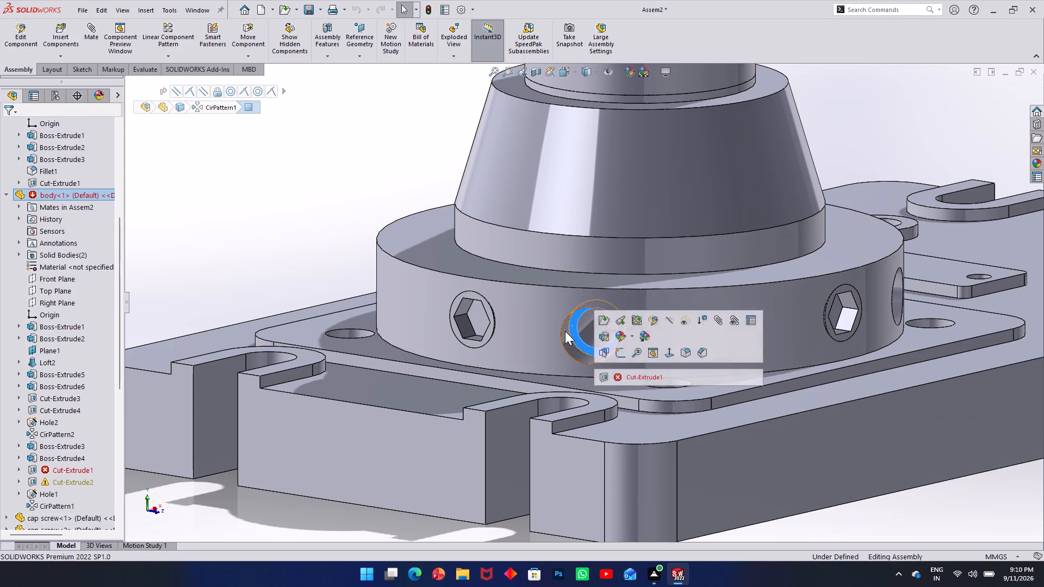
click(565, 331)
middle_drag(548, 290, 673, 285)
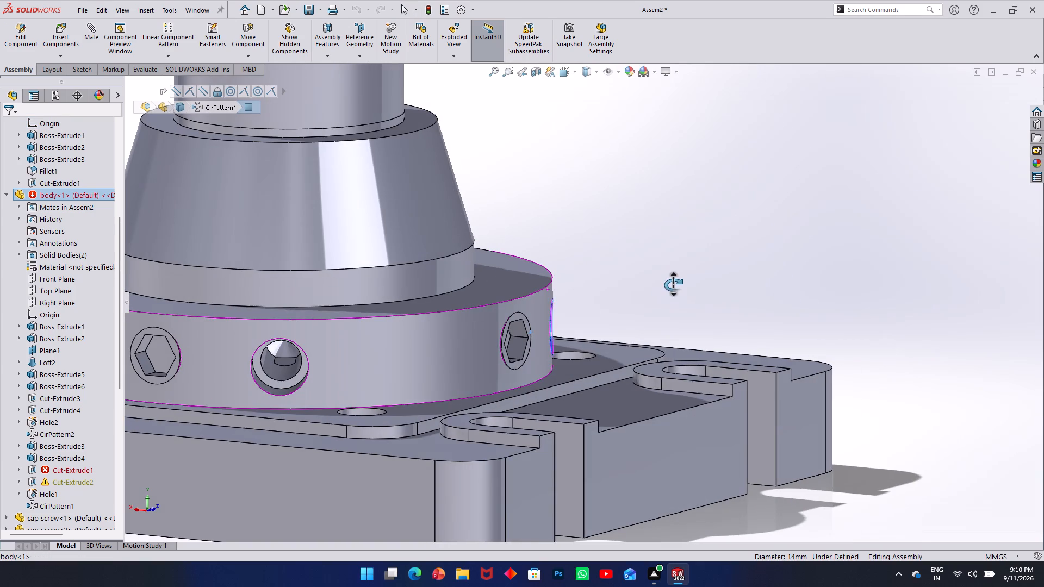
middle_drag(673, 285, 643, 262)
scroll(643, 262, up, 1)
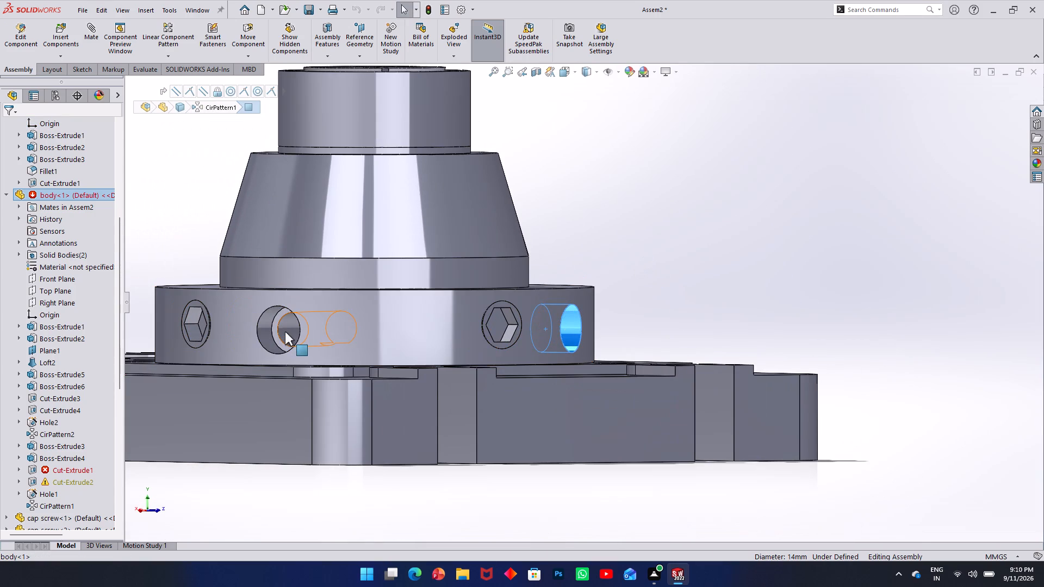
click(285, 332)
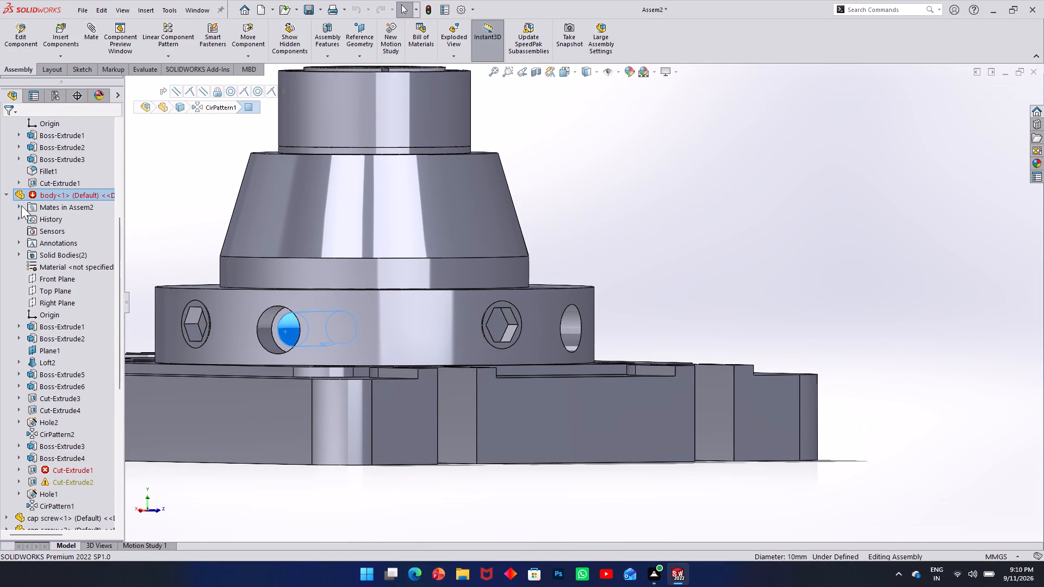
Inspect the body's Boss-Extrude5, Cut-Extrude3 and the faulty Cut-Extrude1 and Cut-Extrude2 features, including Sketch8 of Cut-Extrude1.
click(8, 196)
click(8, 196)
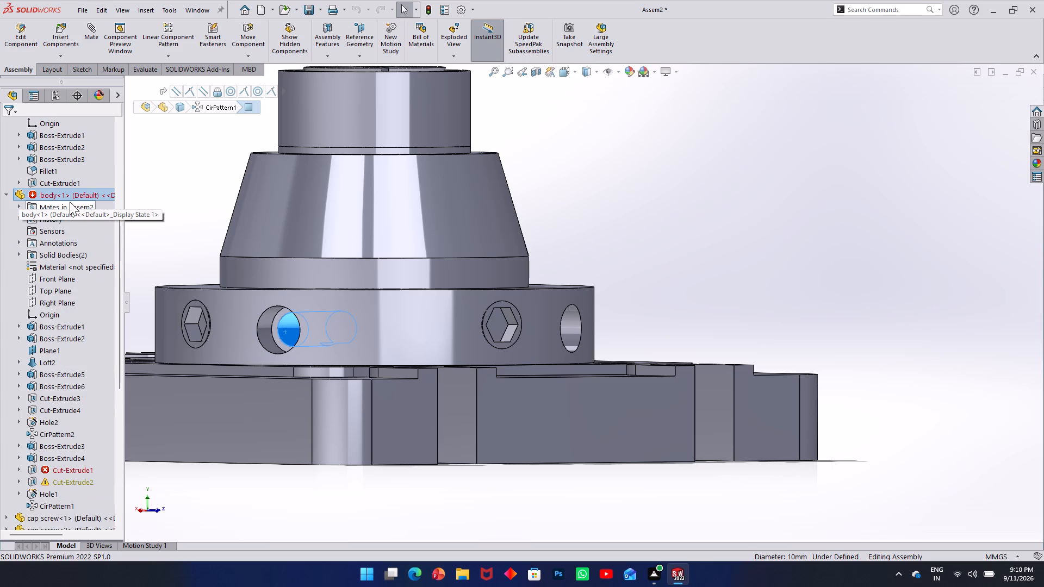
click(52, 332)
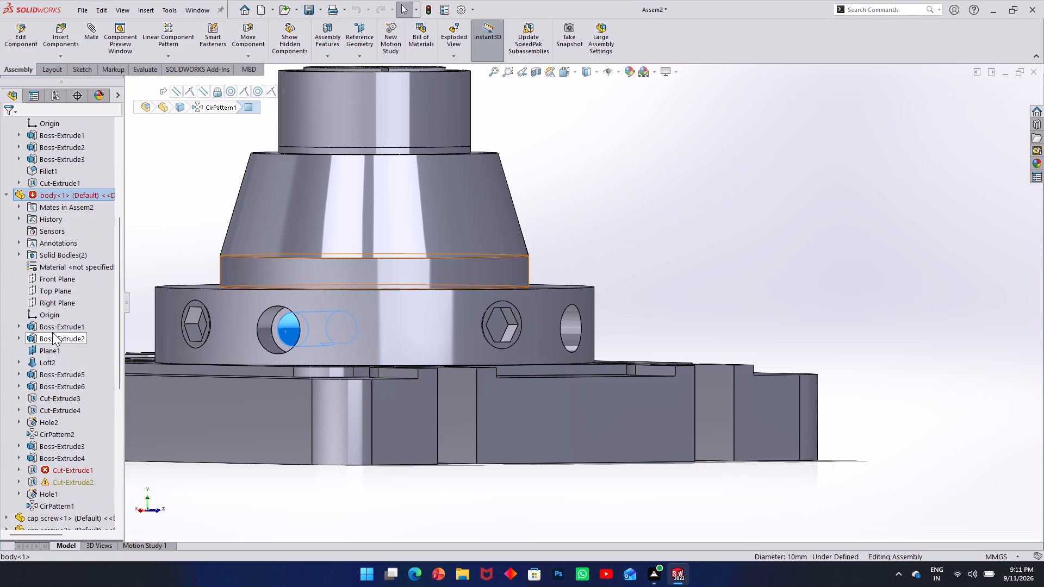
click(39, 376)
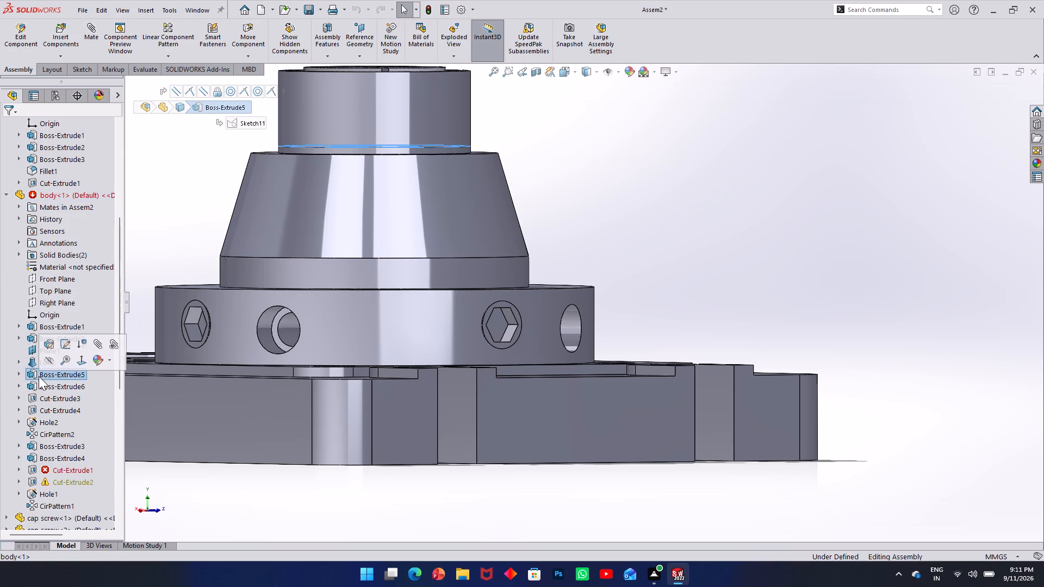
click(42, 395)
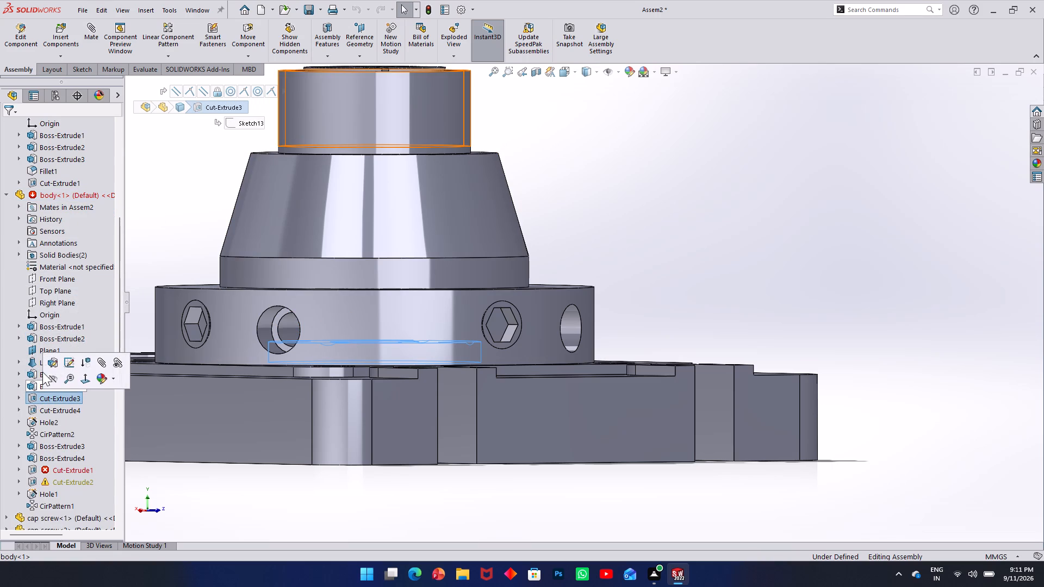
click(42, 372)
scroll(57, 373, down, 2)
scroll(36, 298, up, 2)
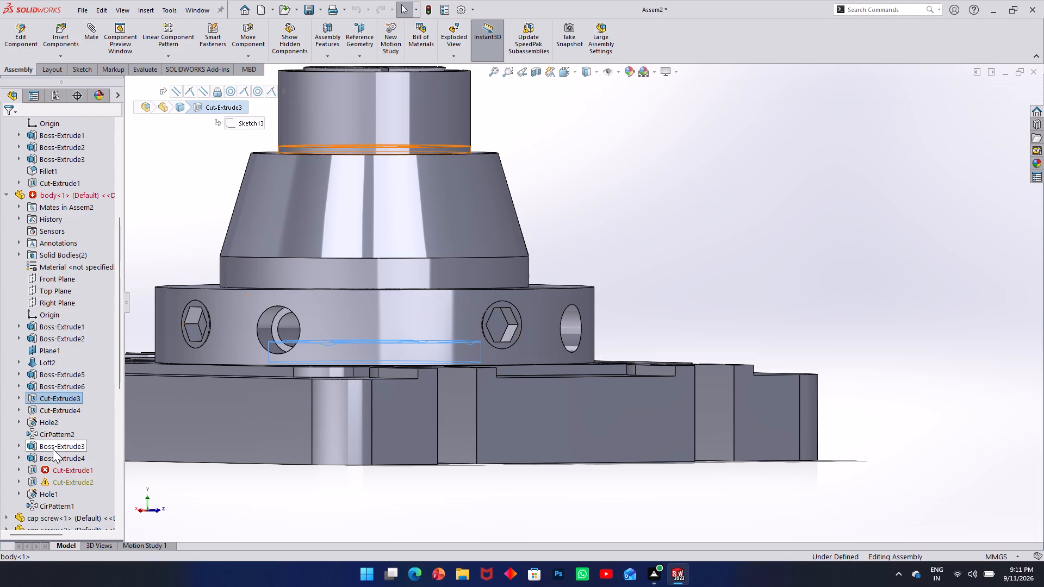
click(56, 471)
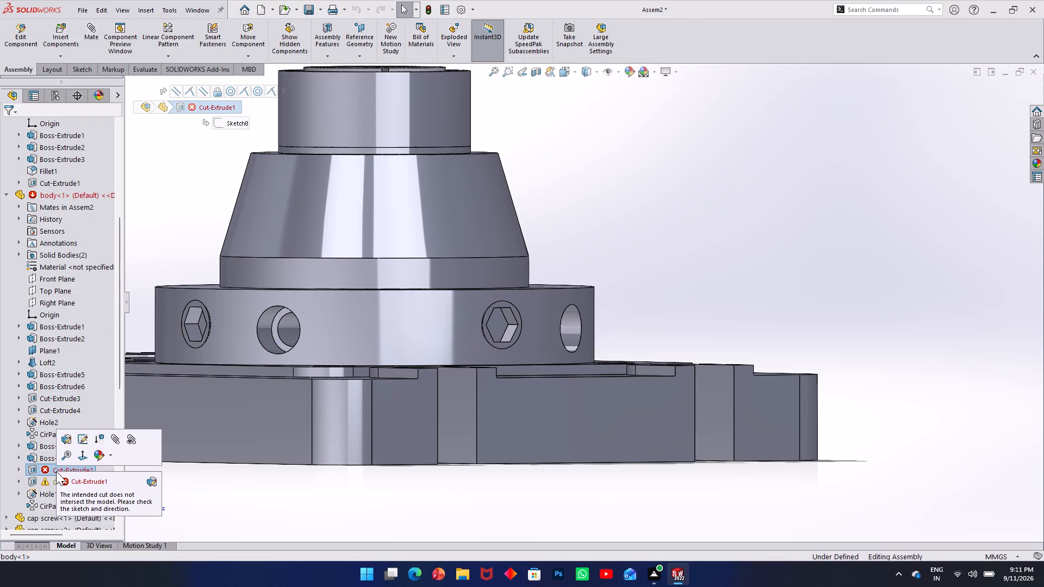
click(50, 480)
click(51, 470)
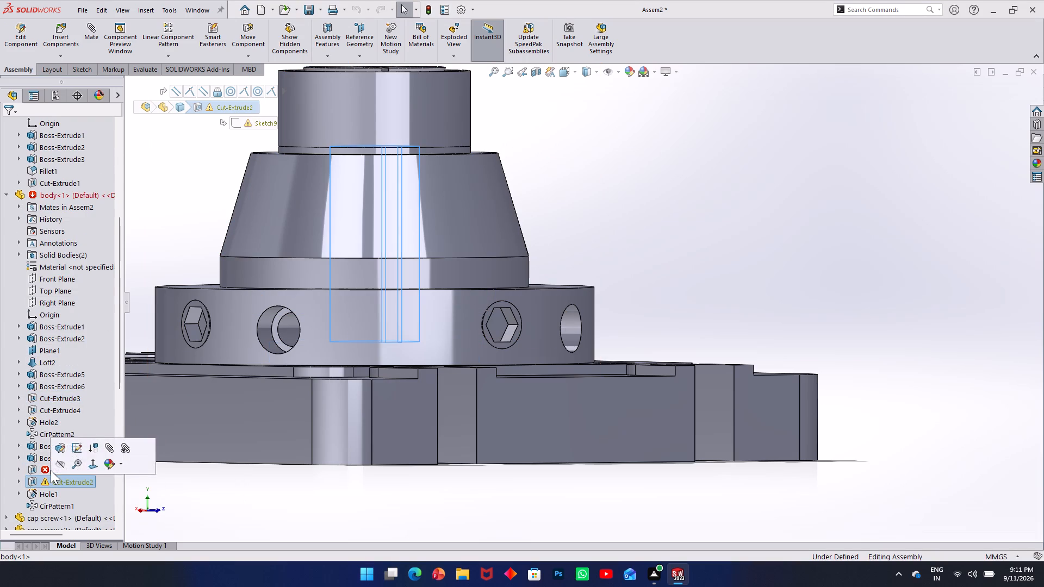
click(19, 469)
click(48, 482)
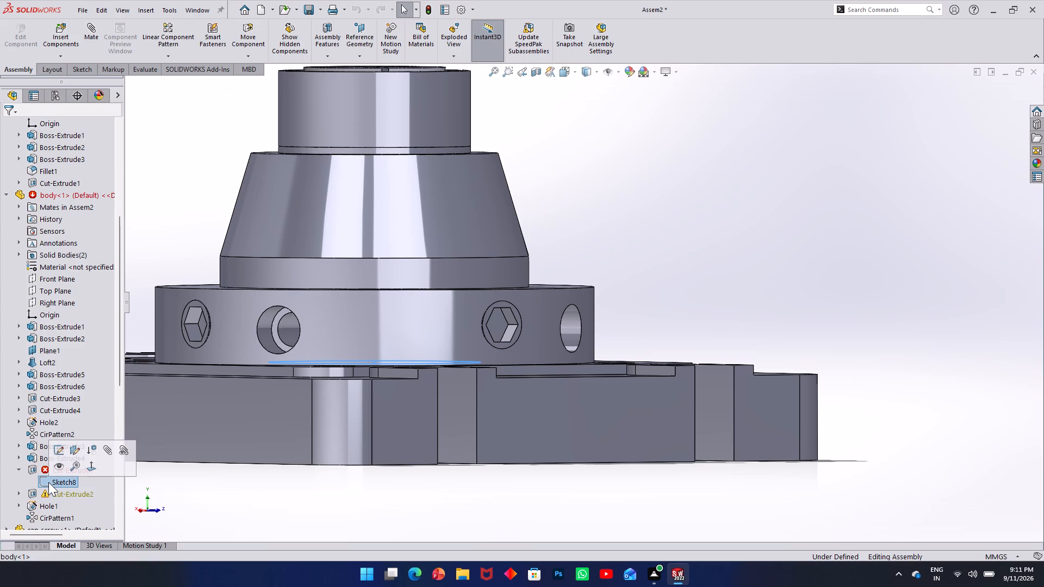
Examine which geometry the body's CirPattern2, Hole2 with 3DSketch2 and Sketch15, and Cut-Extrude4 define around the lower flange.
click(36, 444)
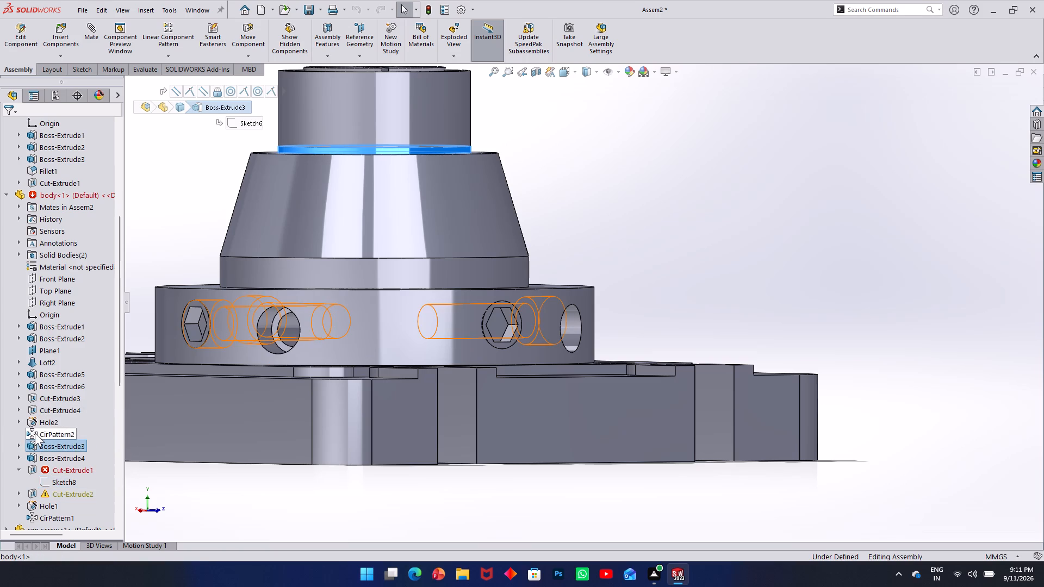
click(35, 433)
middle_drag(441, 278, 395, 306)
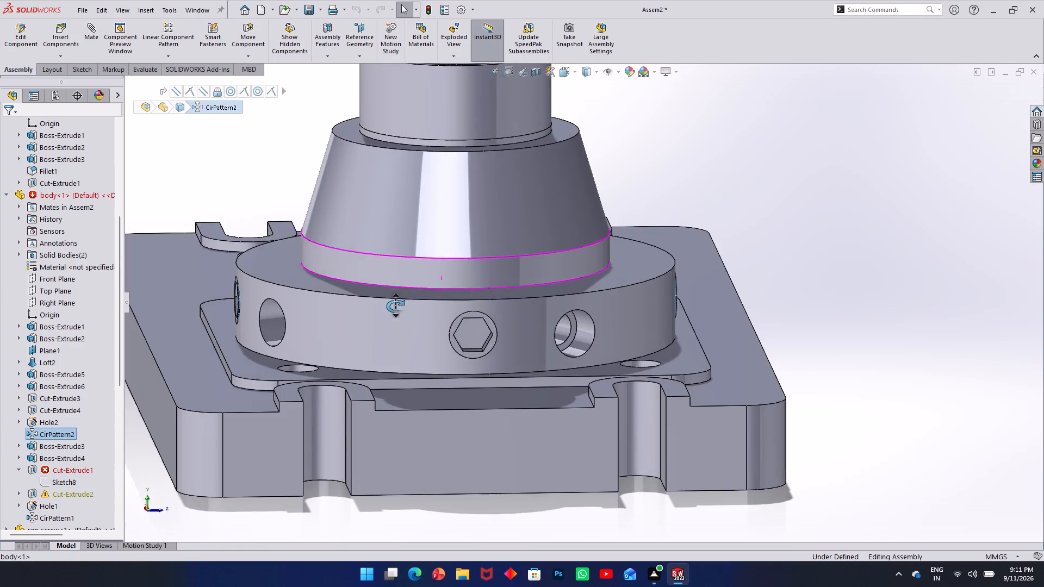
middle_drag(395, 306, 389, 315)
scroll(389, 316, up, 1)
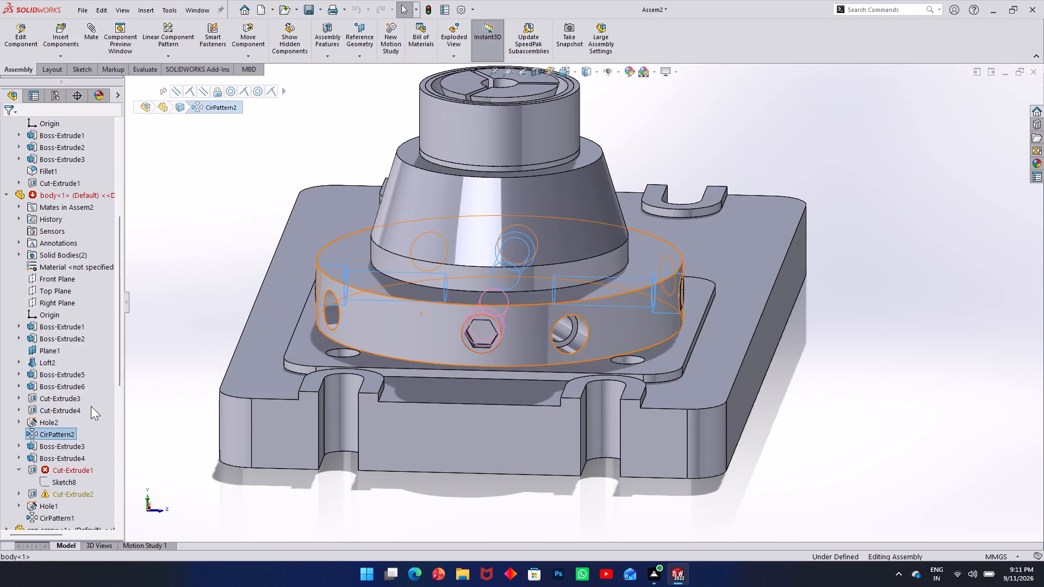
click(36, 422)
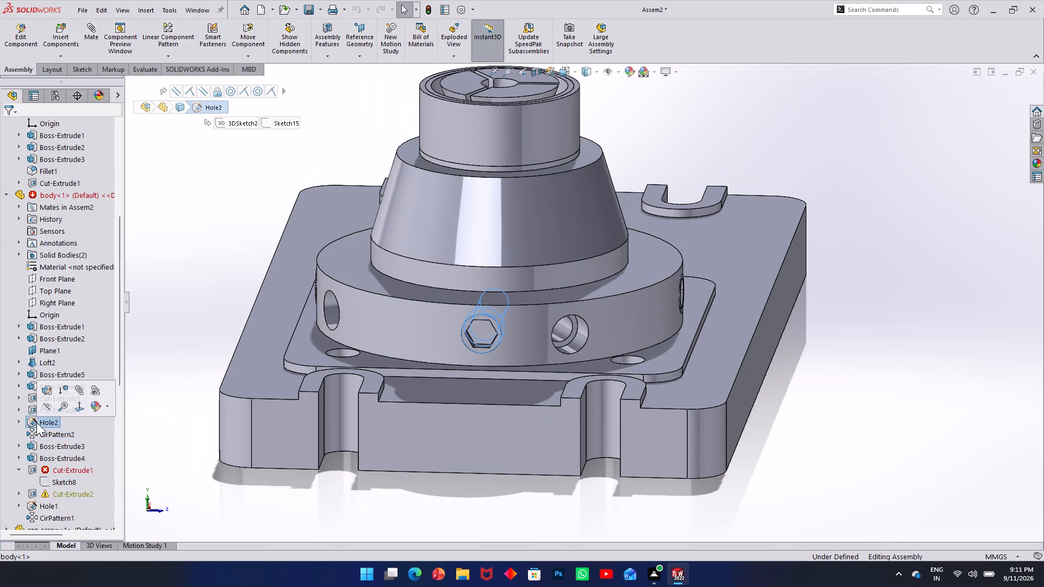
click(17, 421)
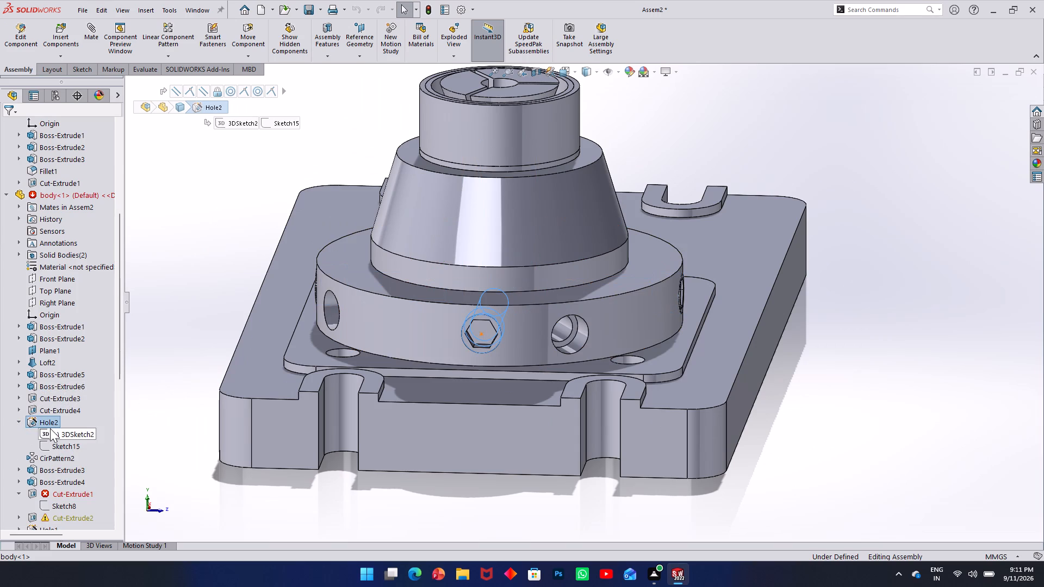
click(50, 428)
click(53, 444)
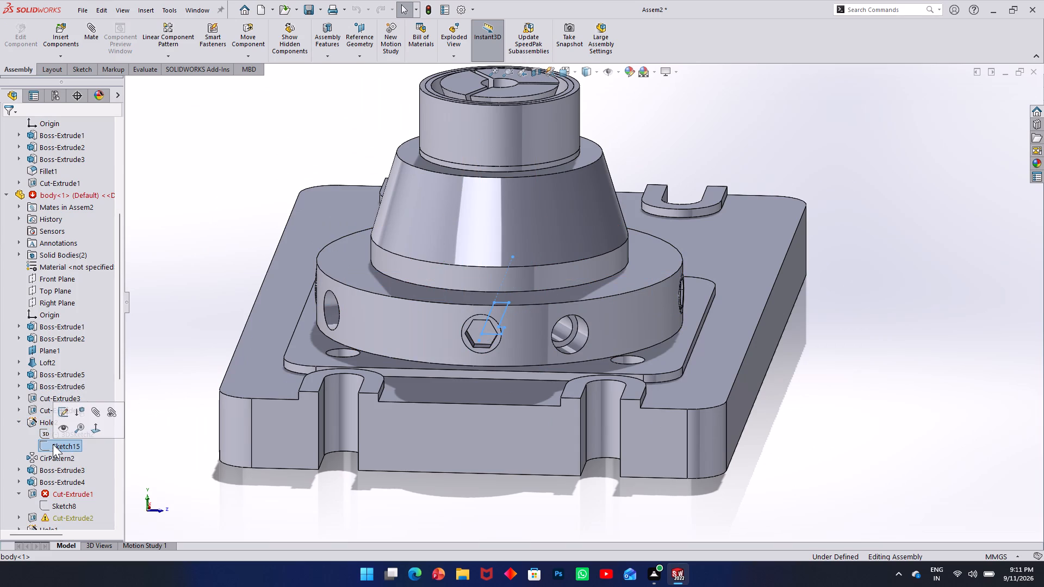
click(35, 404)
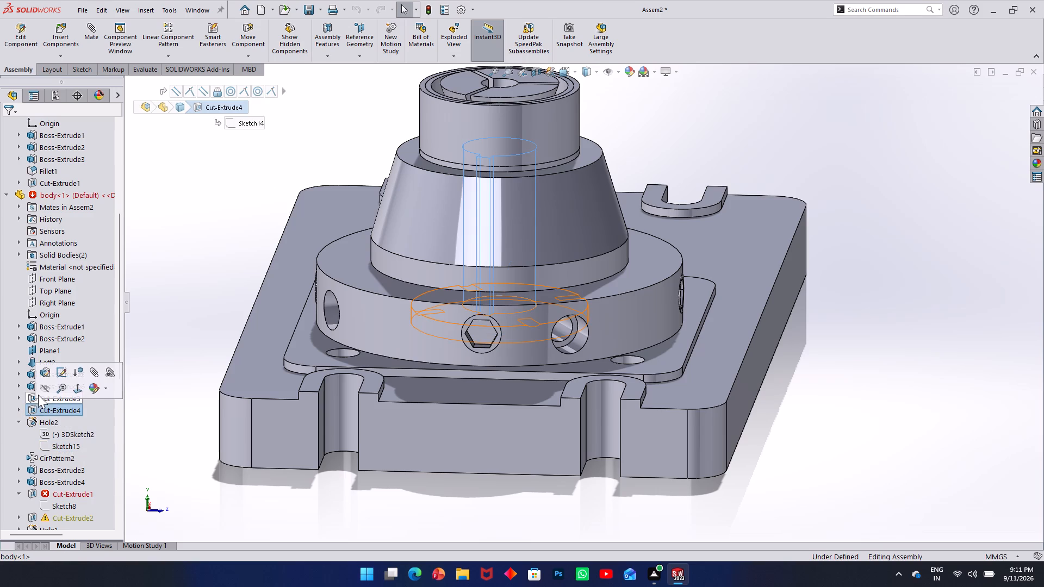
scroll(39, 383, down, 2)
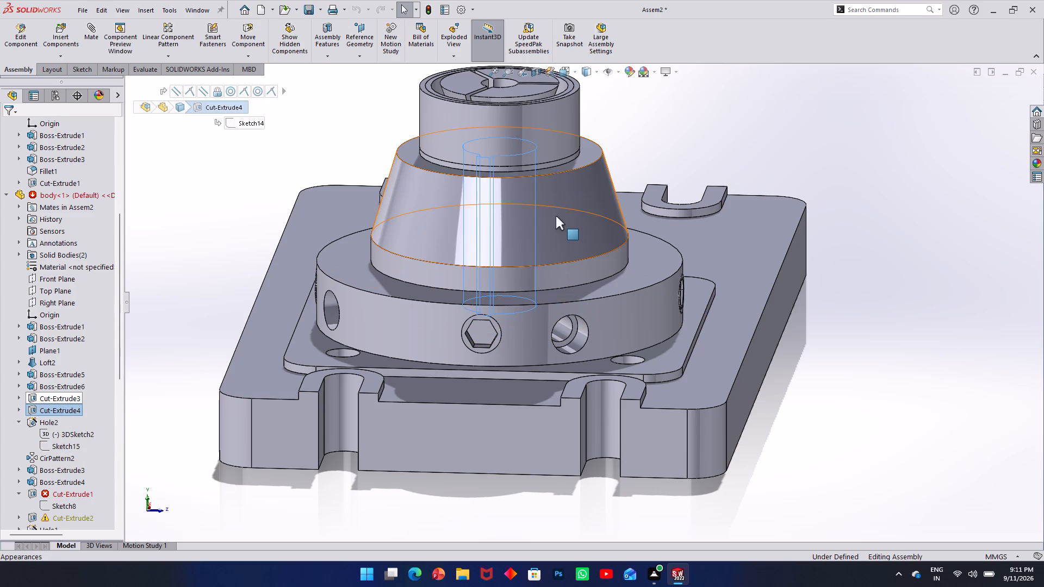
click(641, 338)
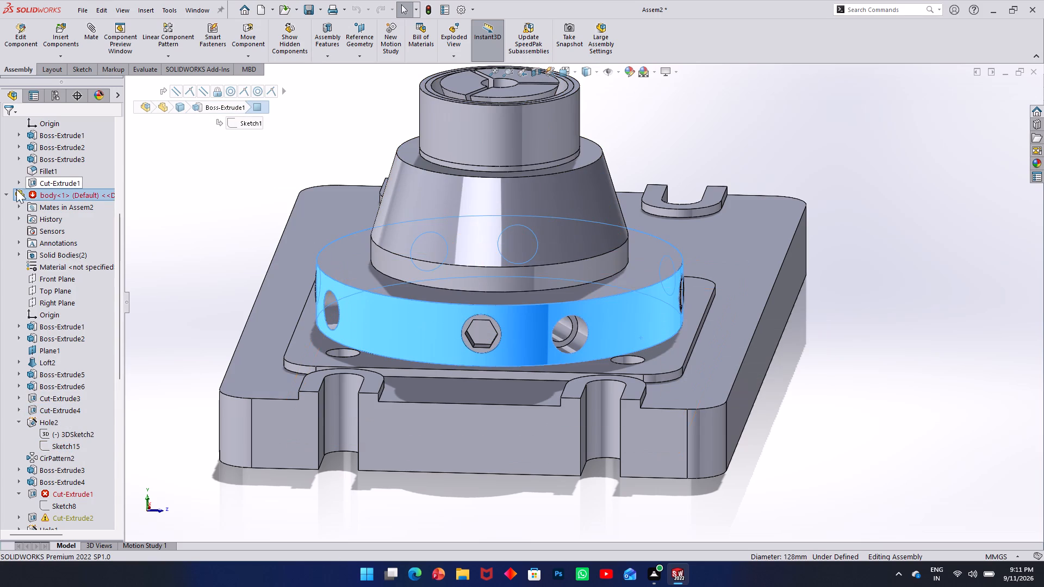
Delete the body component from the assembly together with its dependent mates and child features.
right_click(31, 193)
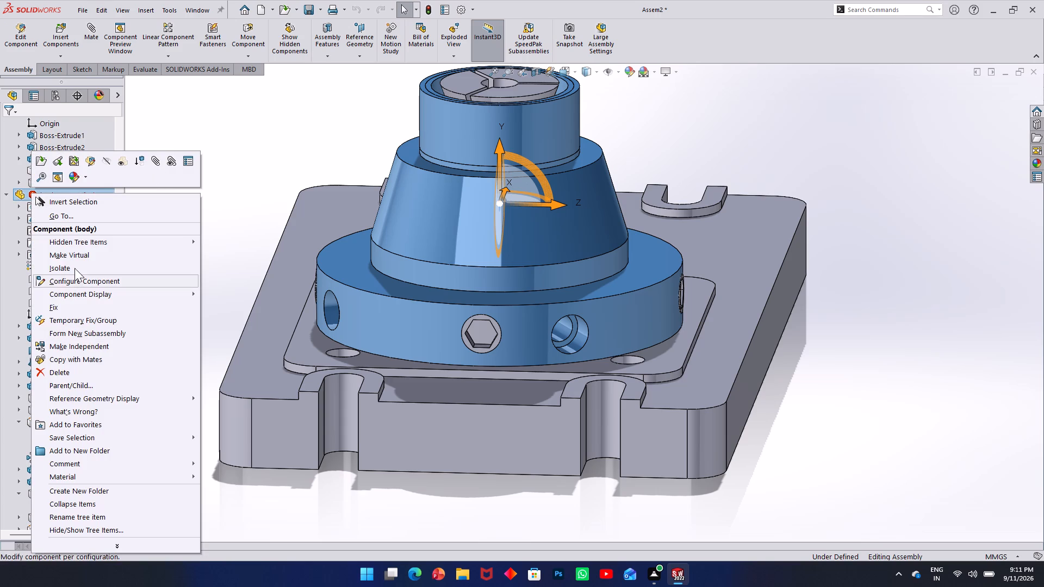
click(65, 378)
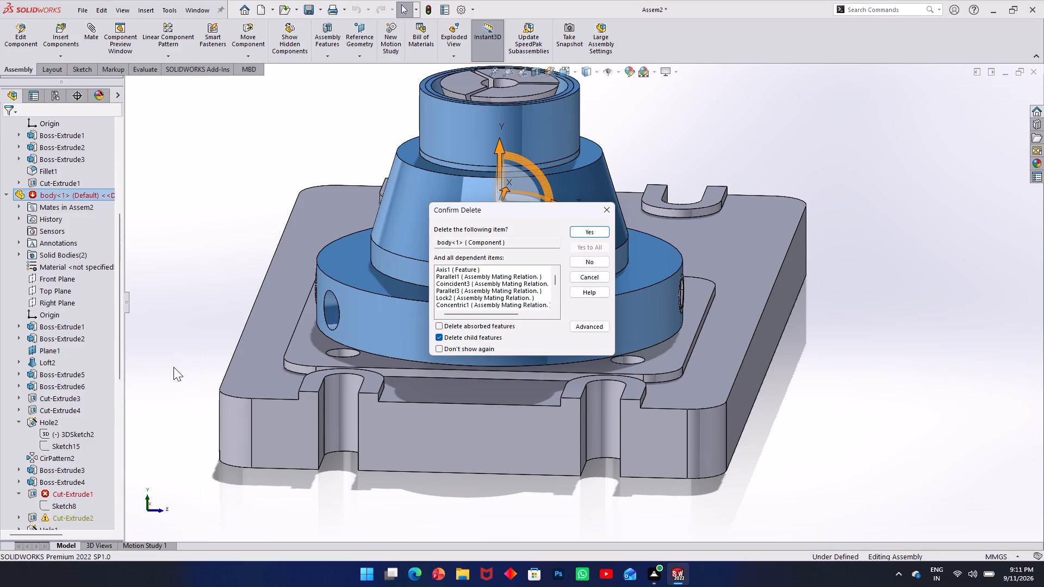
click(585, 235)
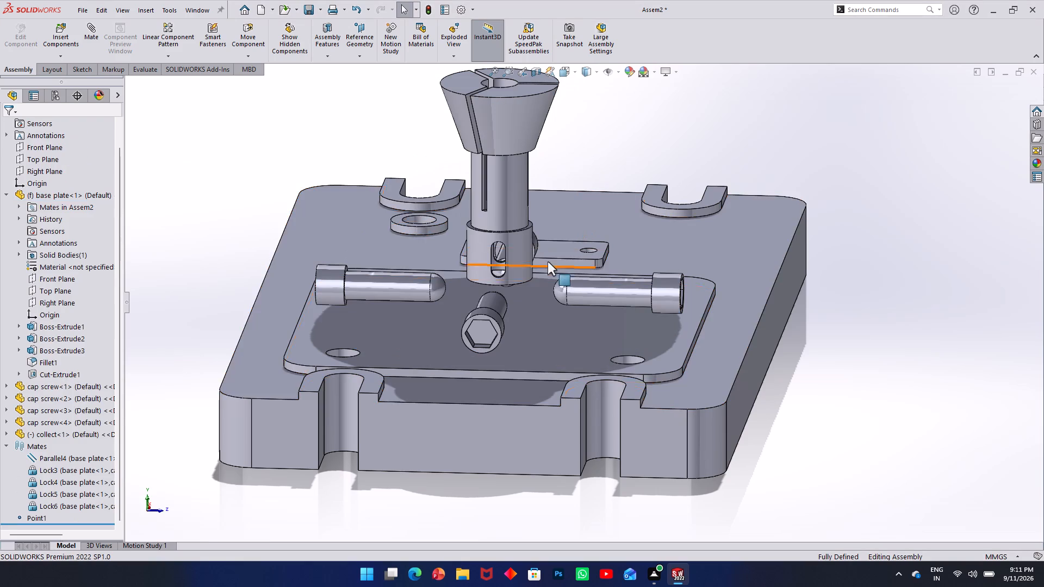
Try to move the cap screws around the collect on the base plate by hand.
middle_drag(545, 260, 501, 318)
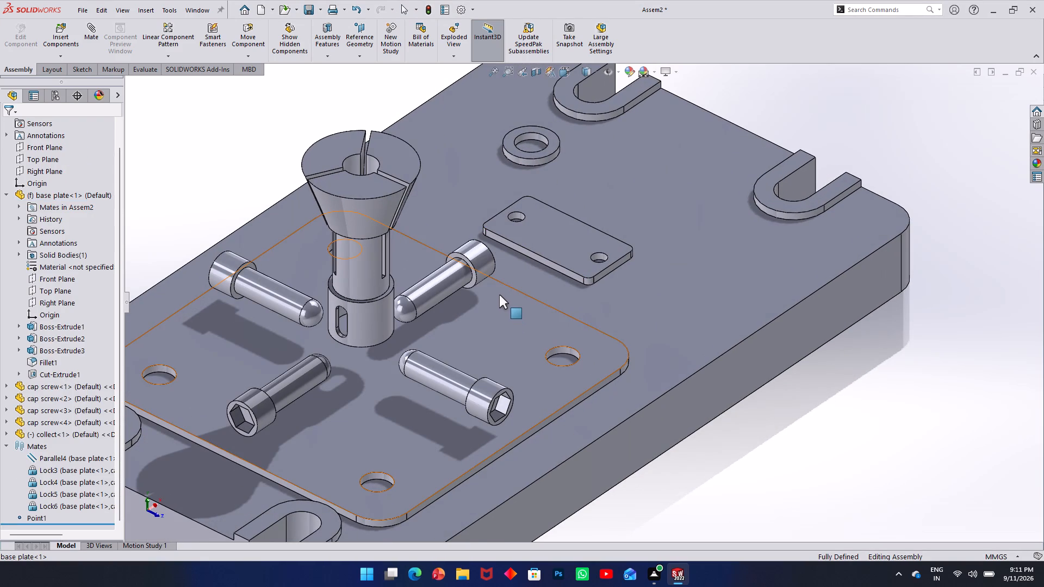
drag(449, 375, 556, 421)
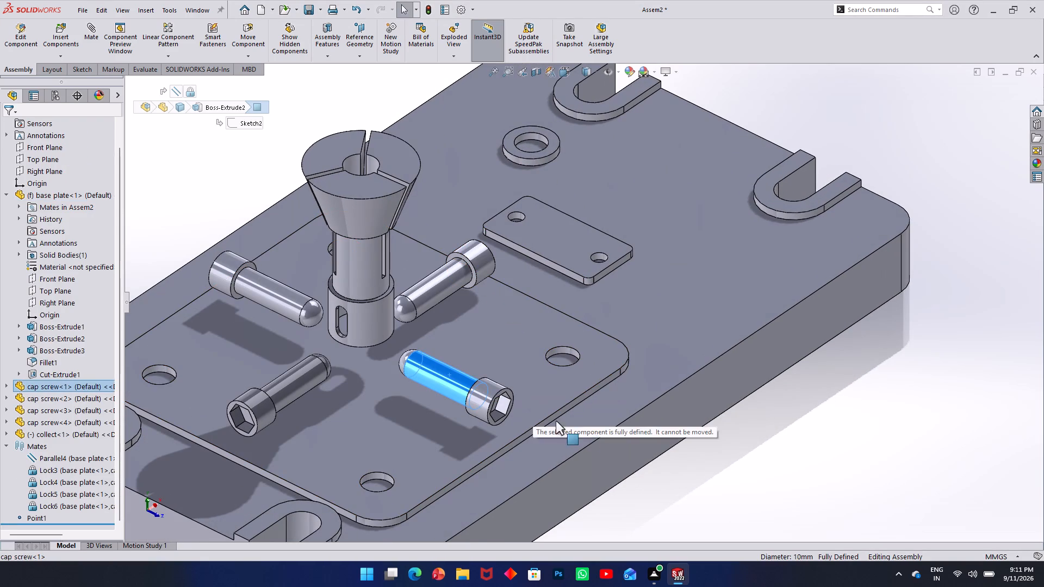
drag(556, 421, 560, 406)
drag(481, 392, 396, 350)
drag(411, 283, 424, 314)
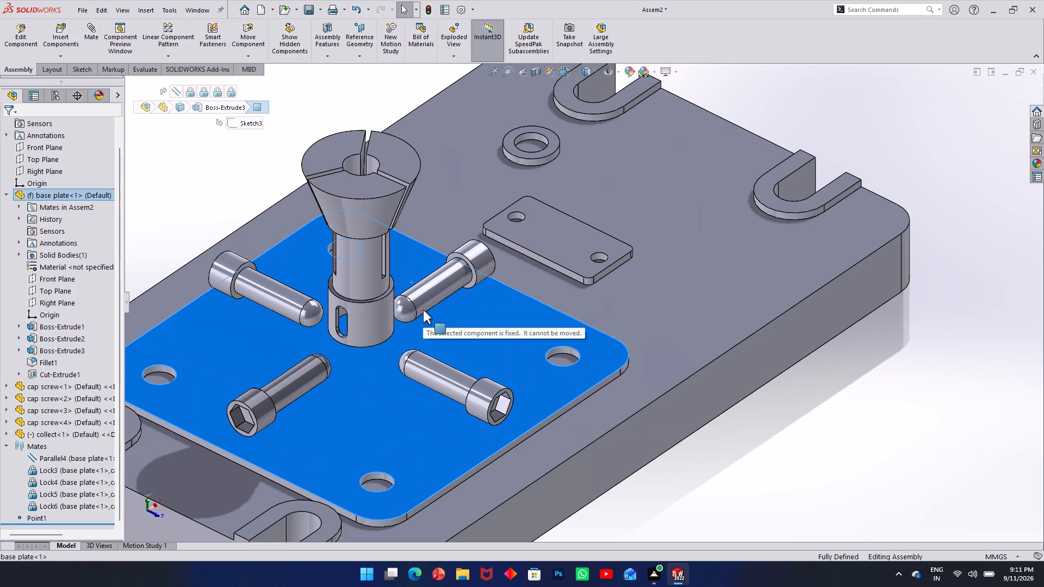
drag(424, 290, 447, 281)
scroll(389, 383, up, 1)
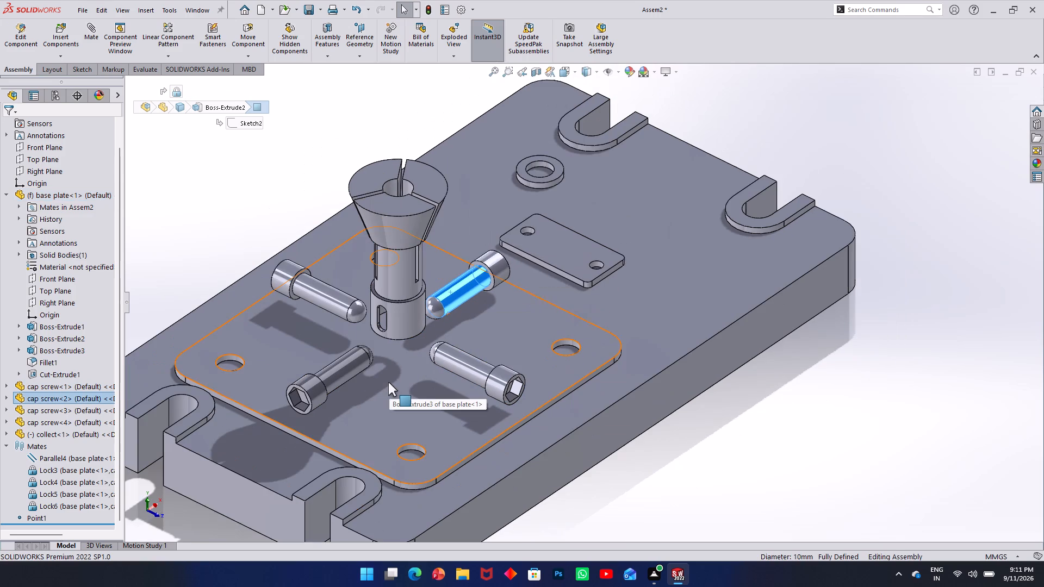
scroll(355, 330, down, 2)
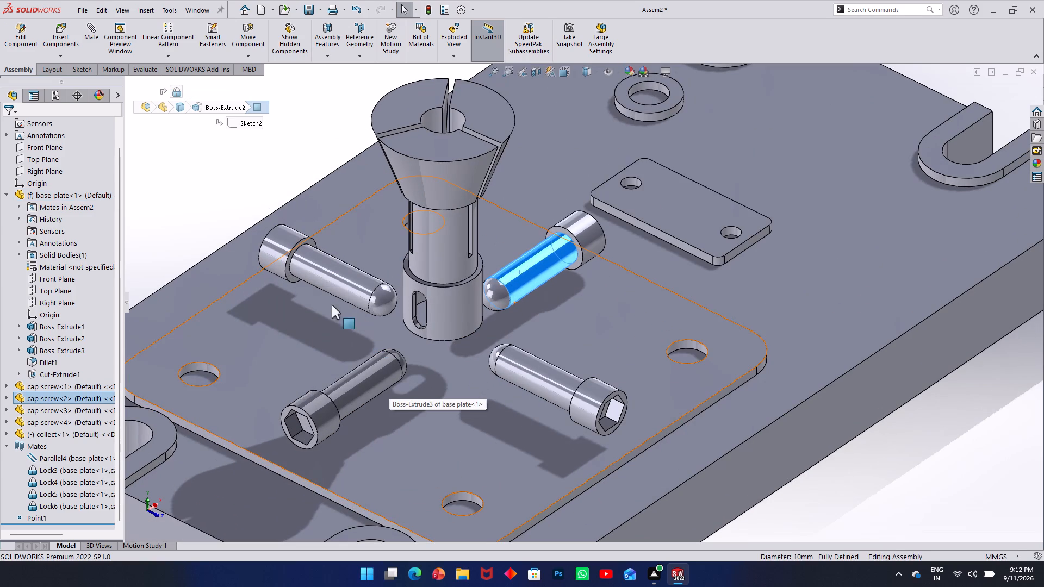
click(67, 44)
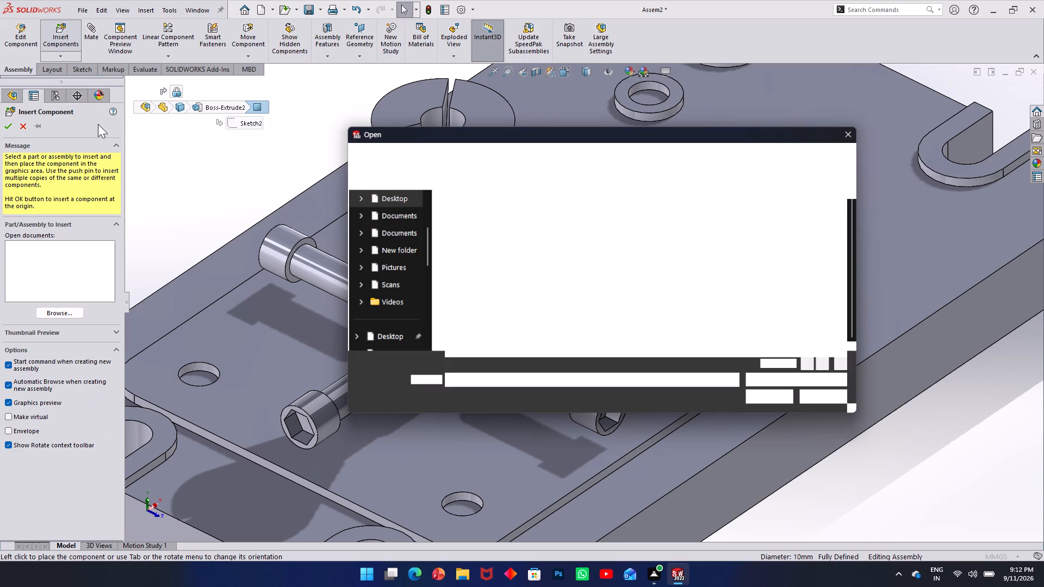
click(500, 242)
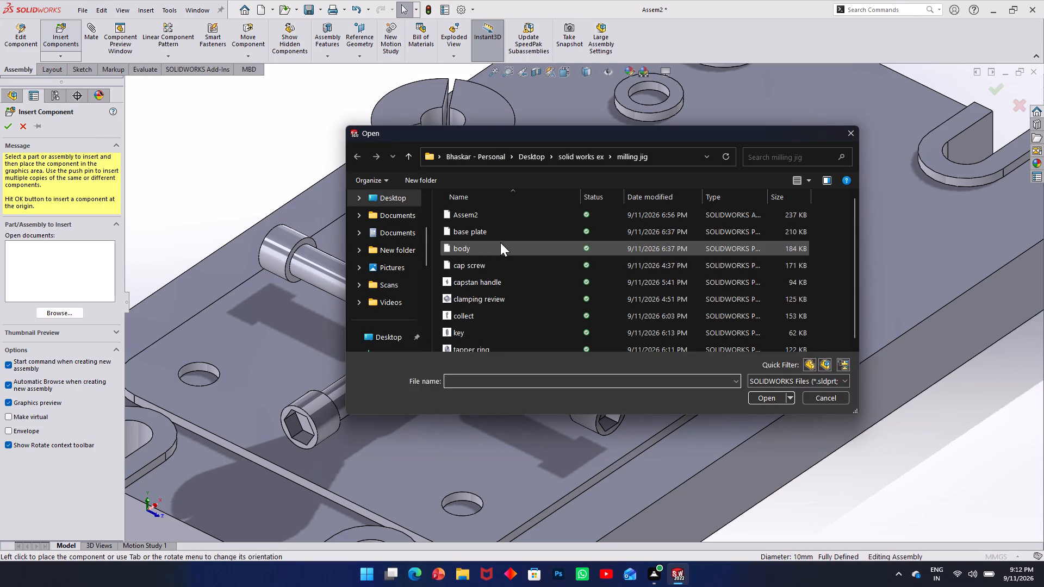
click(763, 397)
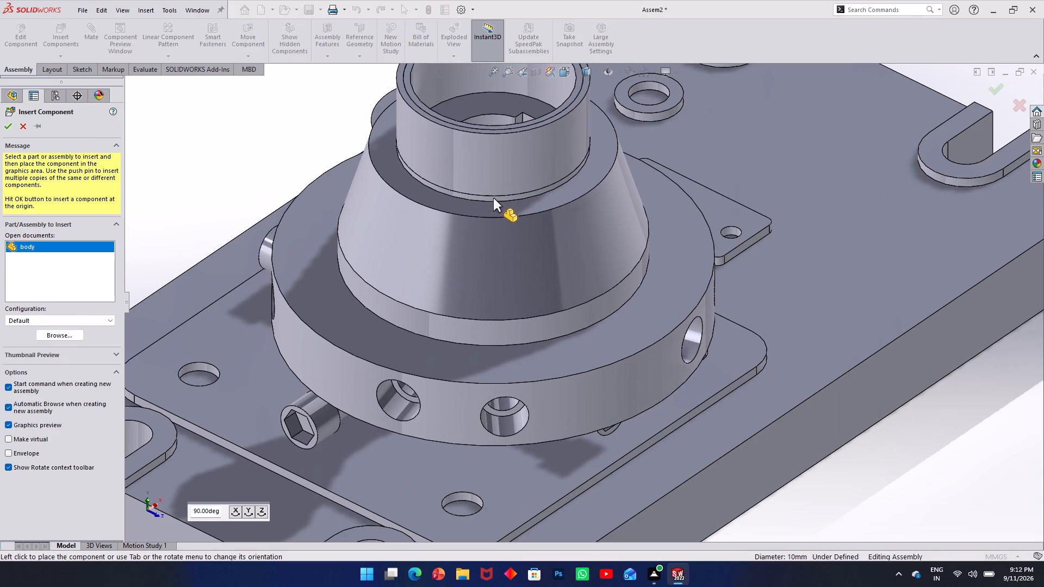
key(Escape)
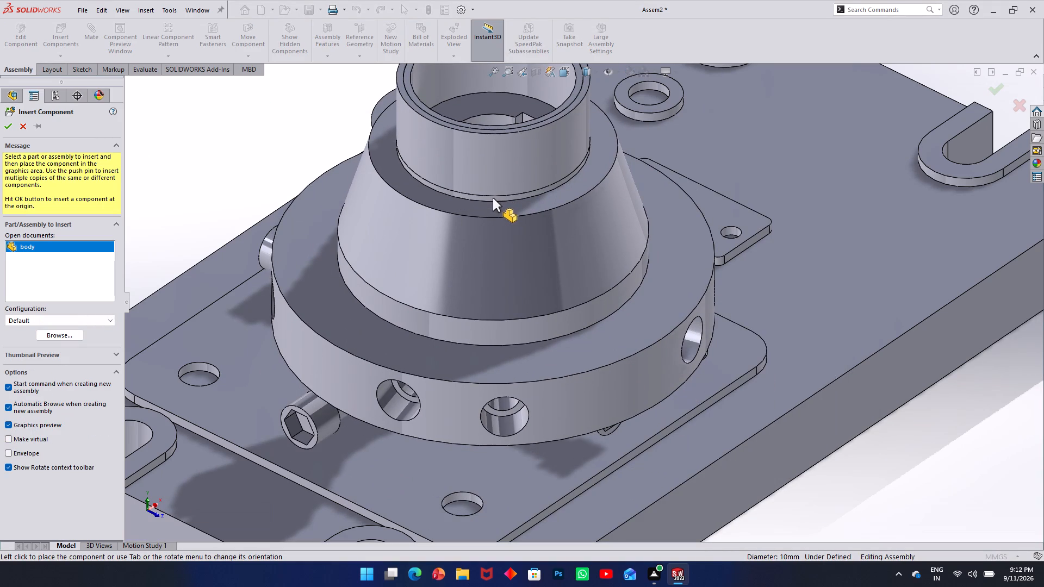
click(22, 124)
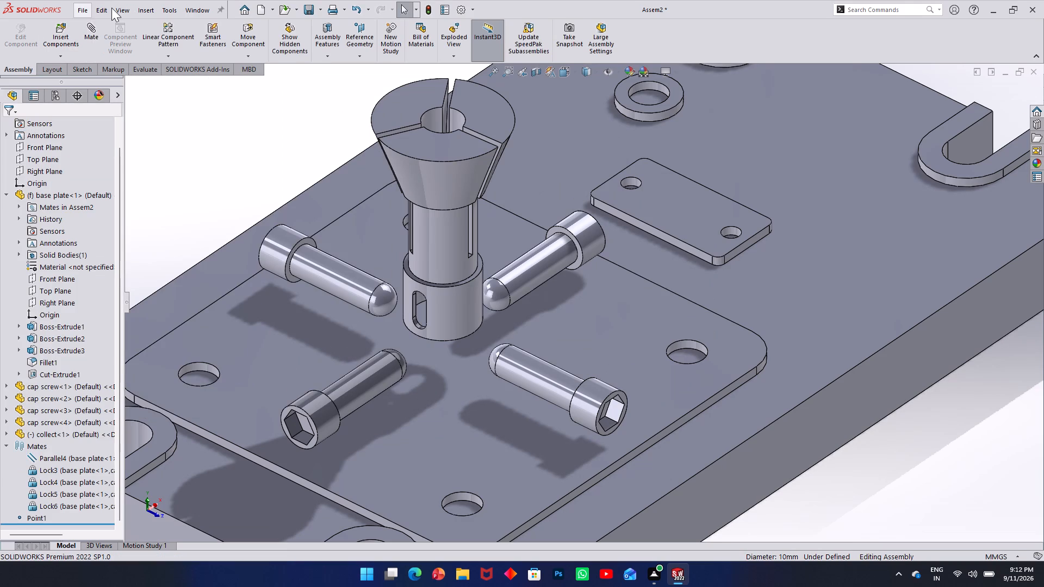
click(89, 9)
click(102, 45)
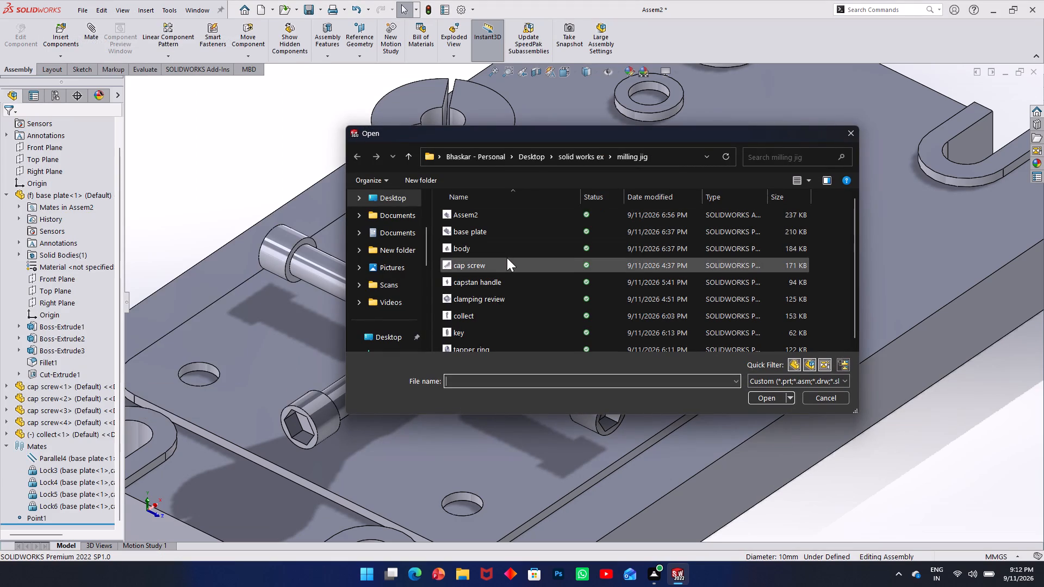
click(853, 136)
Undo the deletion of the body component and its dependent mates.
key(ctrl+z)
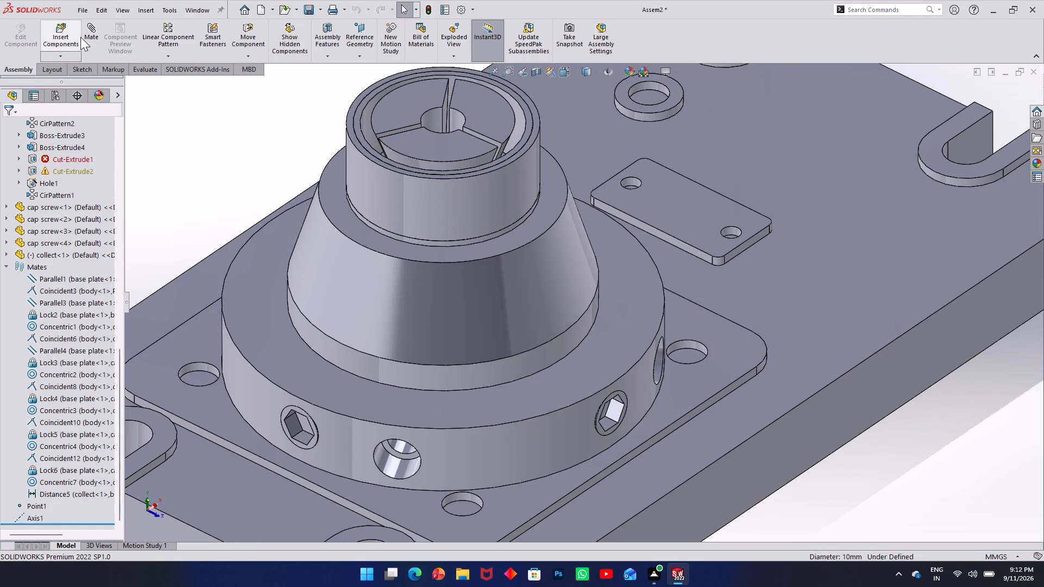
Open the body part file from the milling jig folder in its own window.
click(84, 9)
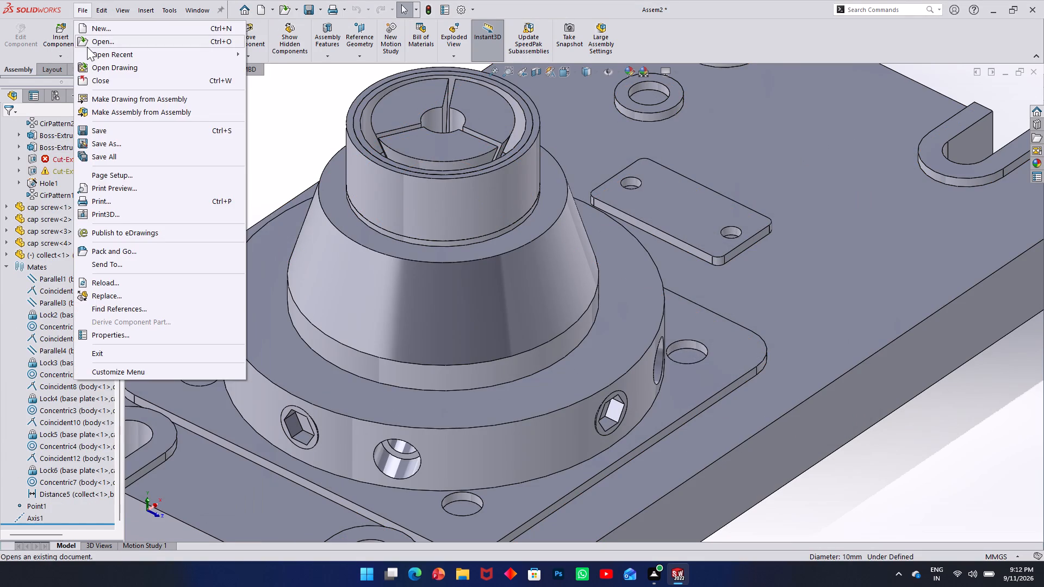
click(87, 46)
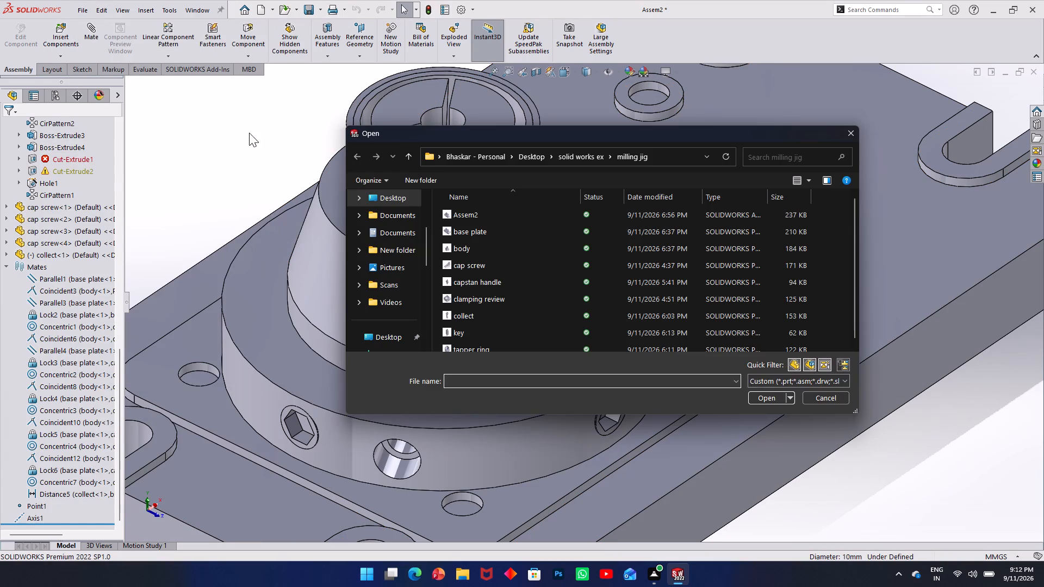
click(523, 247)
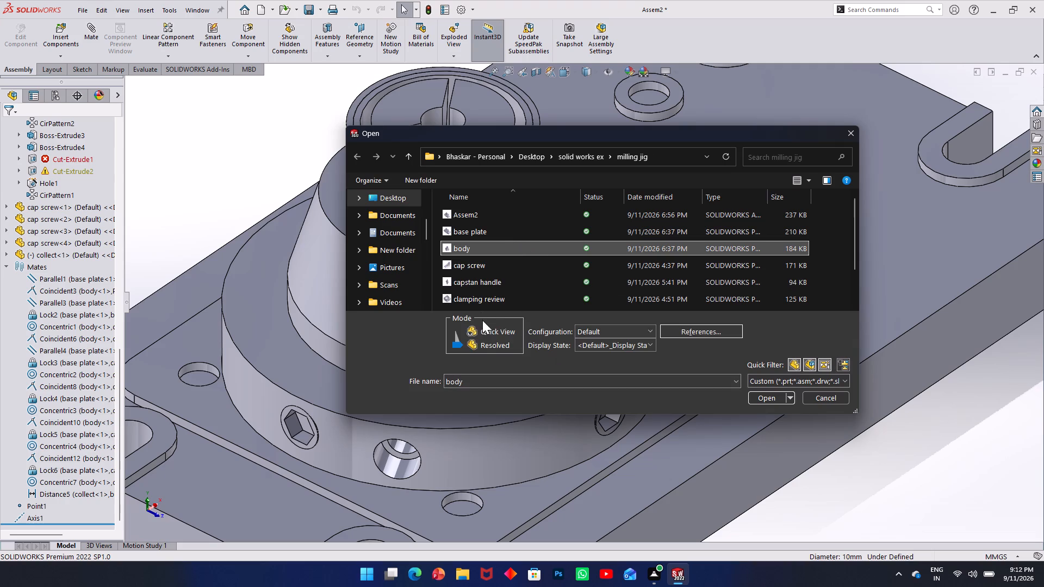
click(773, 398)
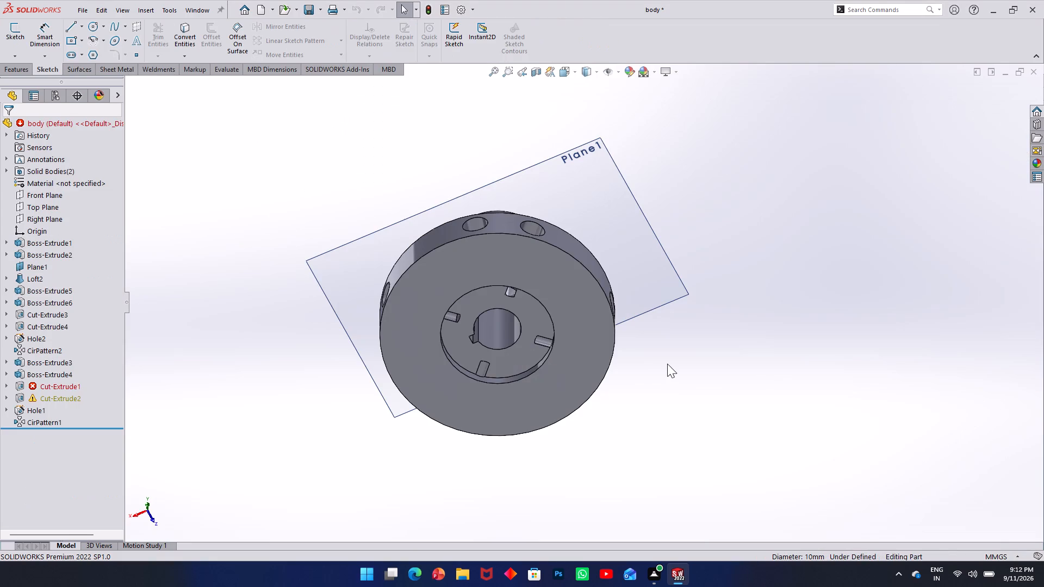
Delete the CirPattern1 circular pattern of counterbored holes around the side of the body's lower flange.
middle_drag(557, 252, 546, 394)
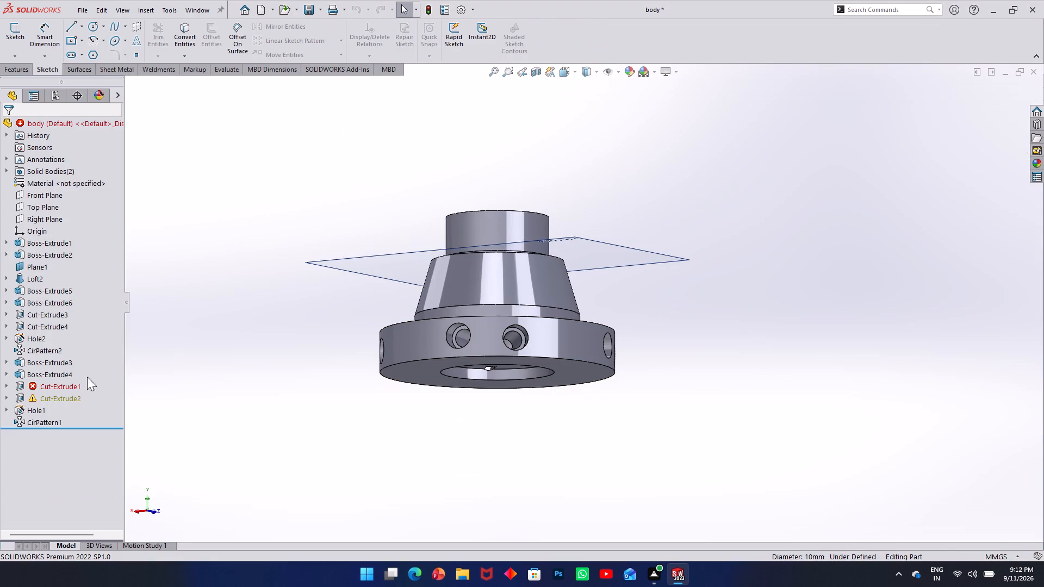
click(64, 382)
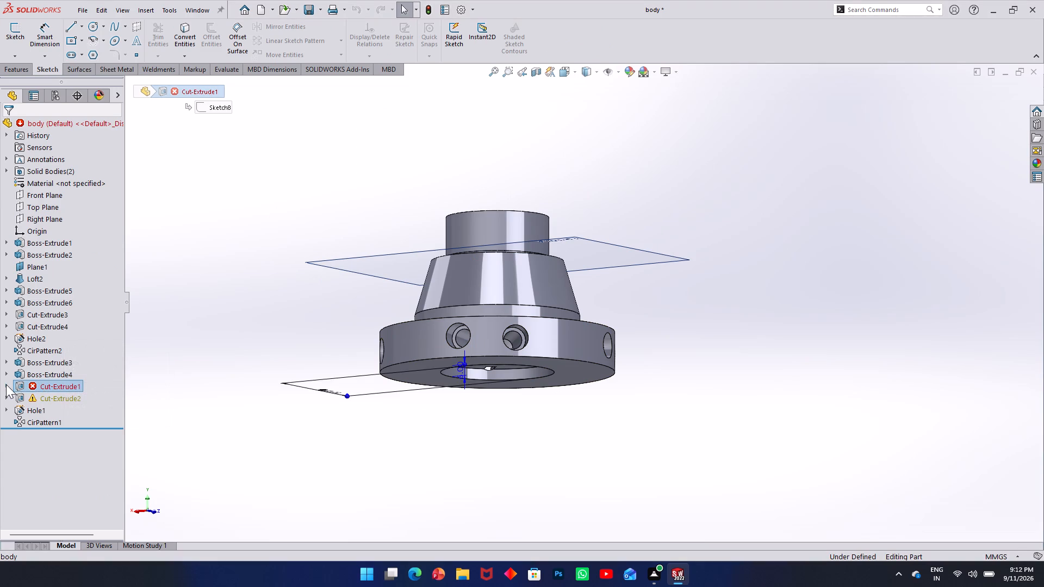
click(2, 414)
click(23, 427)
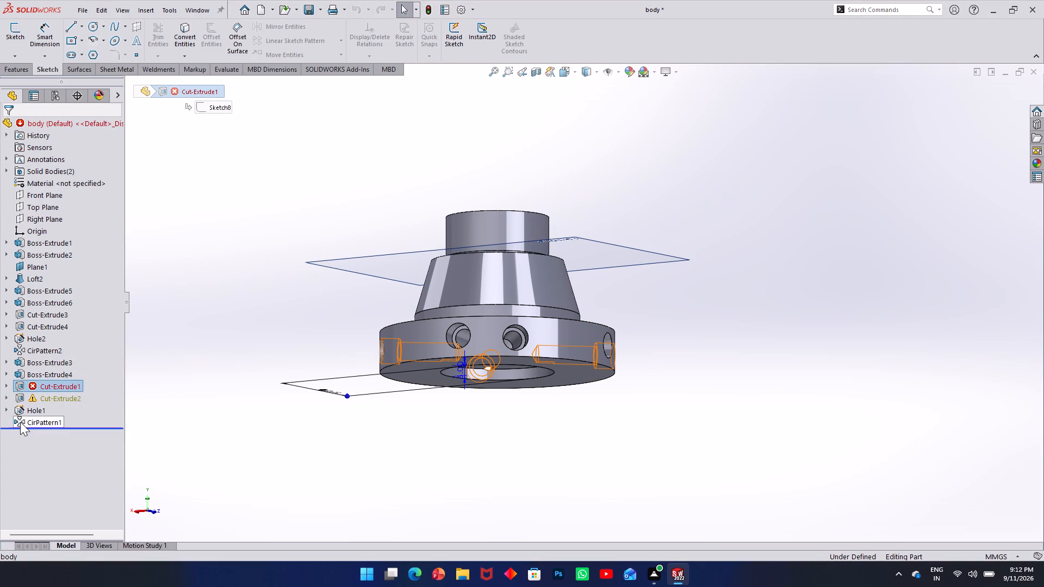
middle_drag(423, 364, 505, 393)
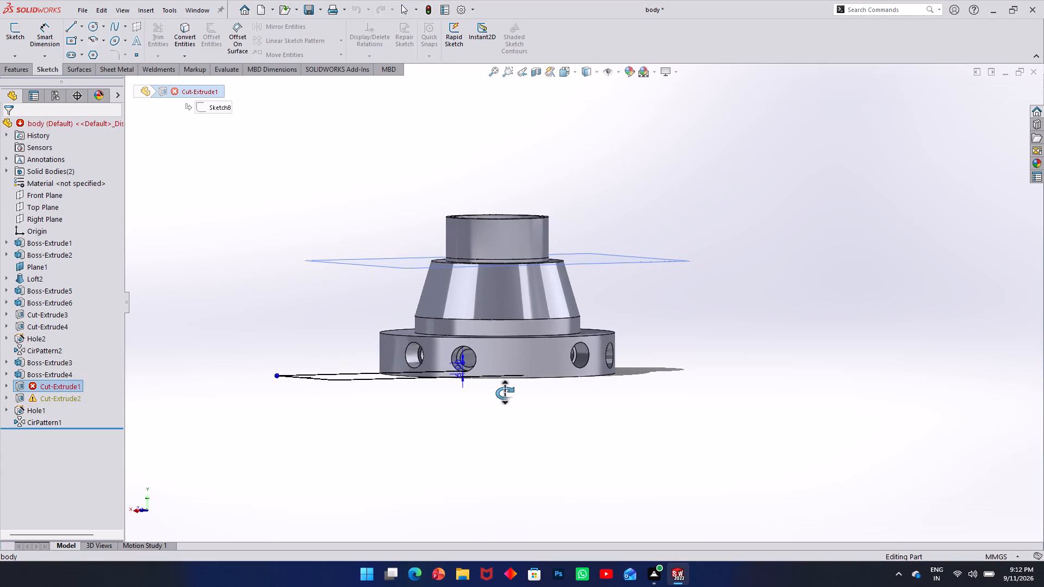
middle_drag(505, 393, 481, 395)
click(39, 423)
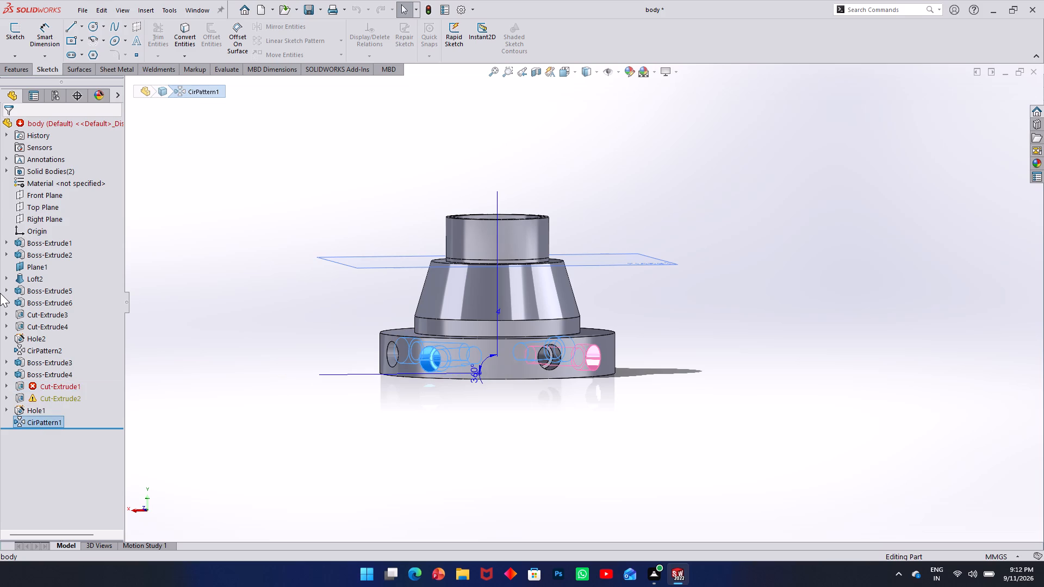
right_click(51, 422)
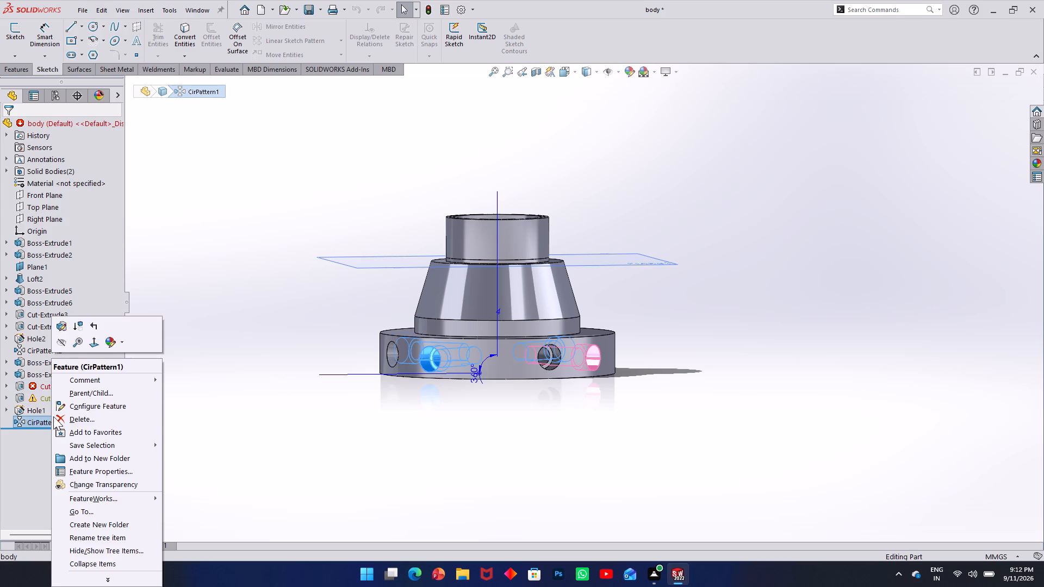
click(71, 416)
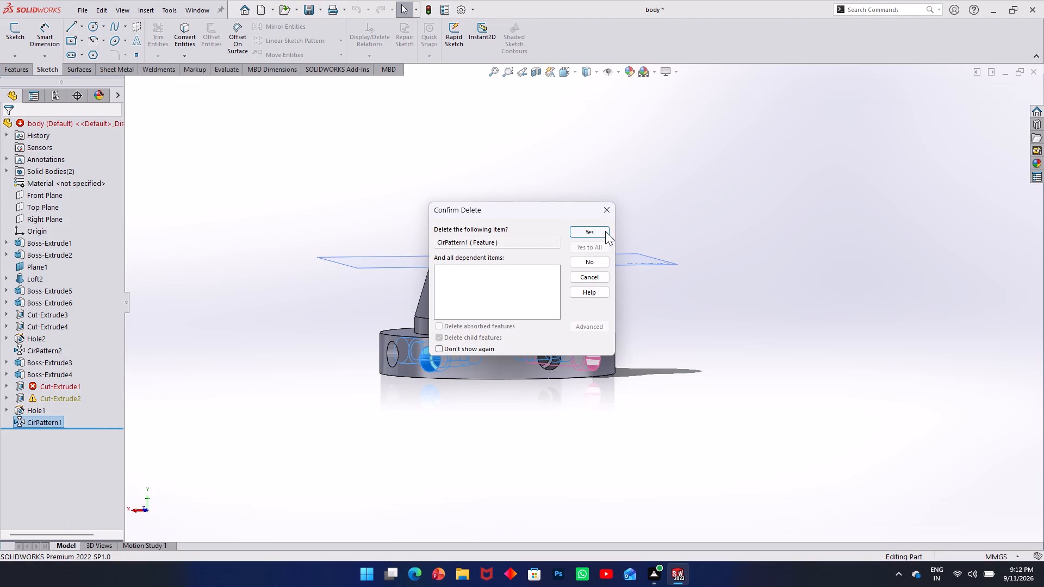
click(605, 231)
Delete the Hole1 counterbored side hole with its dependent sketches 3DSketch1 and Sketch10 from the body's lower flange.
middle_drag(534, 220, 451, 229)
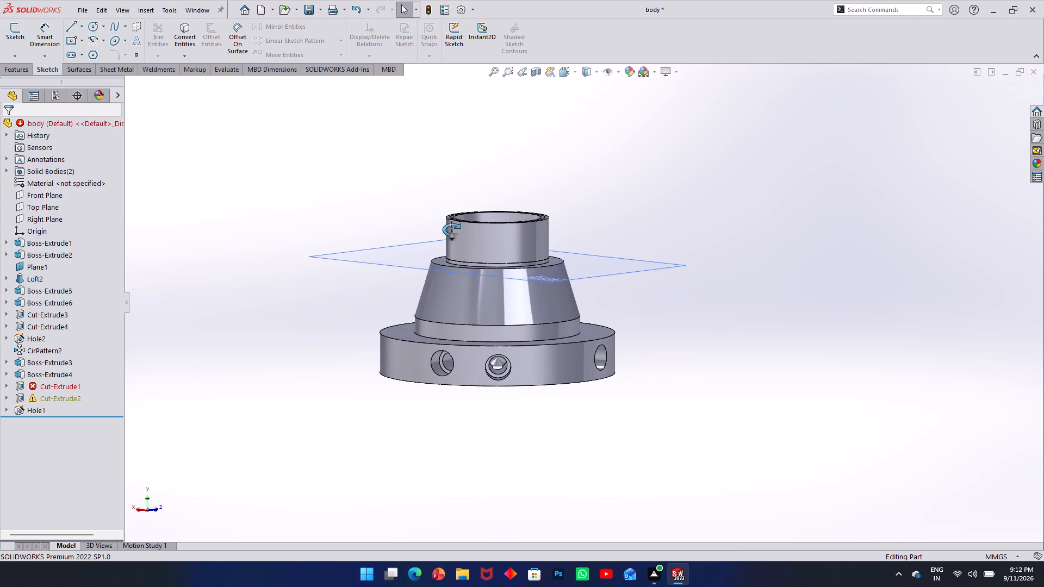
middle_drag(451, 229, 381, 116)
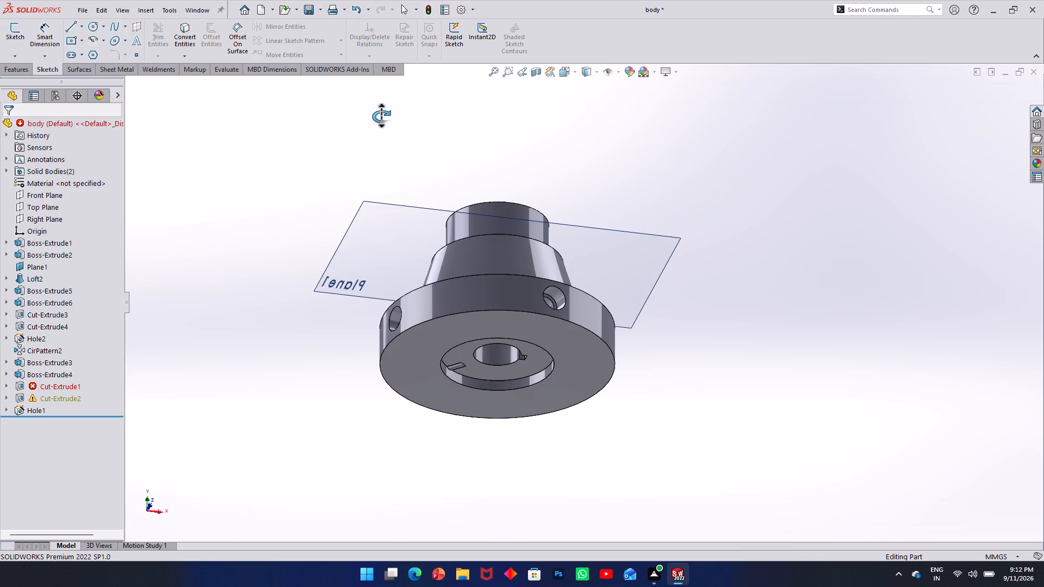
middle_drag(381, 116, 506, 168)
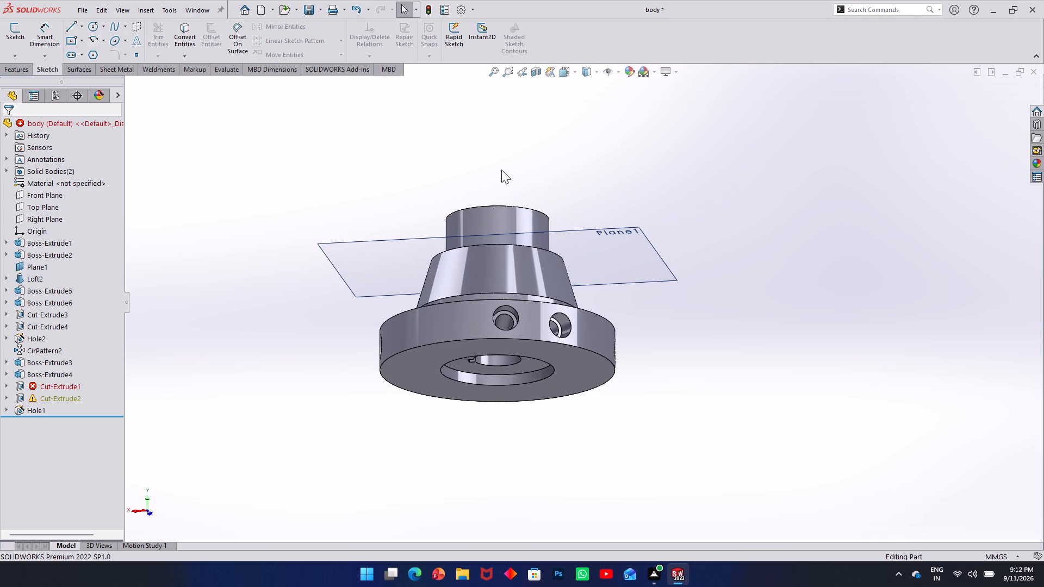
right_click(28, 409)
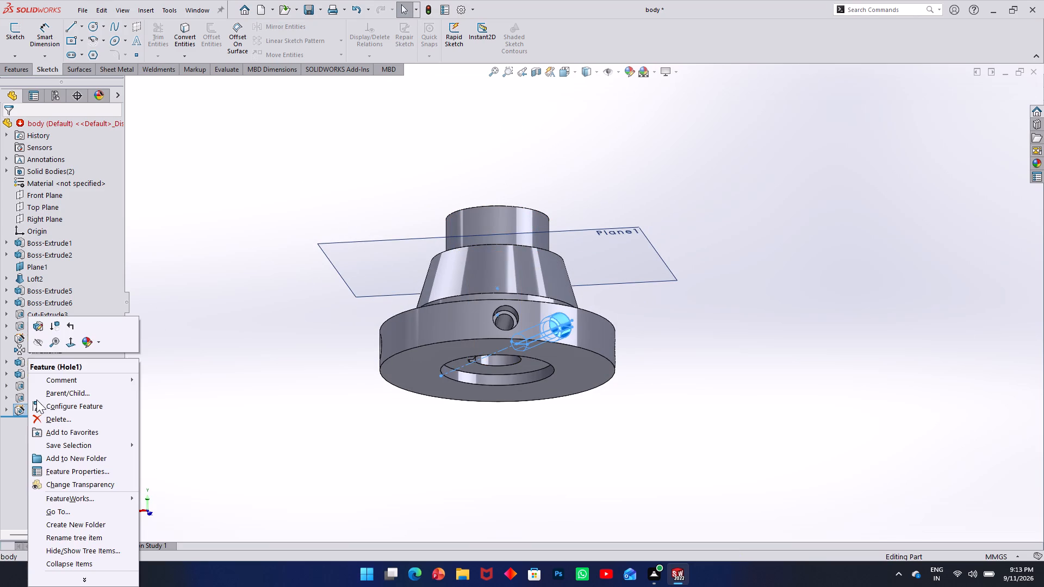
click(41, 414)
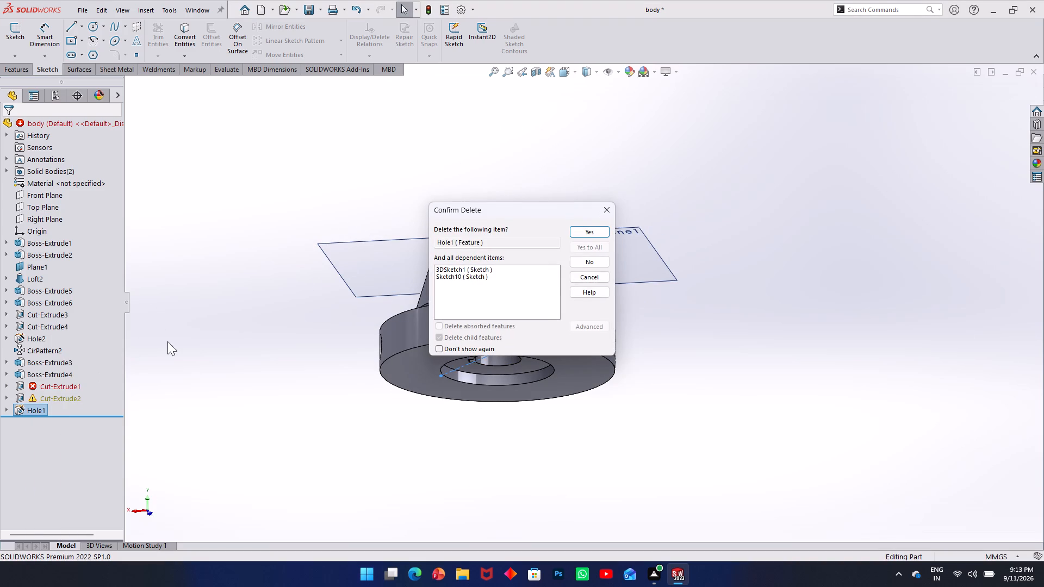
click(606, 234)
middle_drag(588, 282, 500, 290)
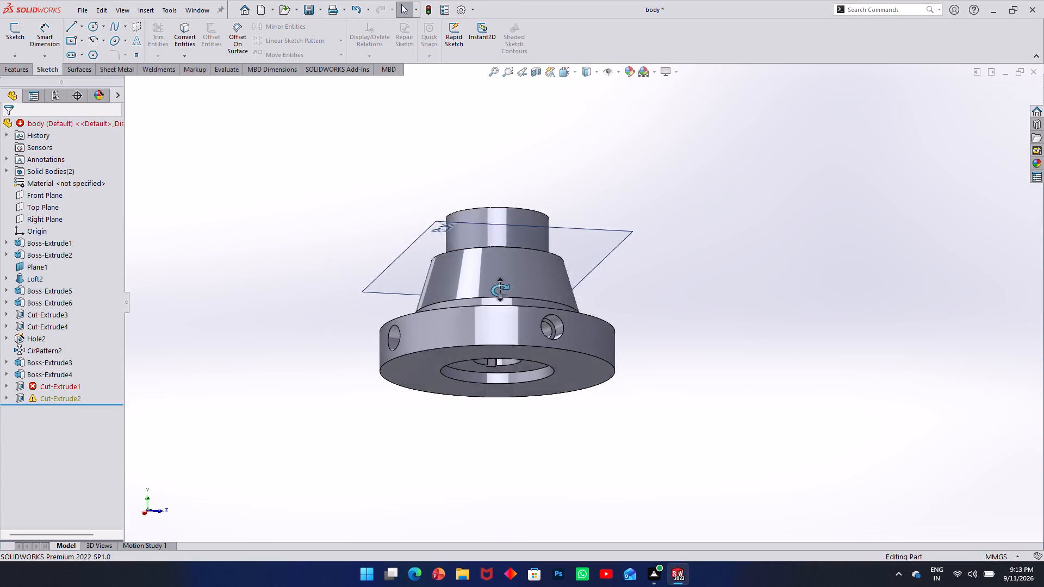
middle_drag(500, 290, 906, 373)
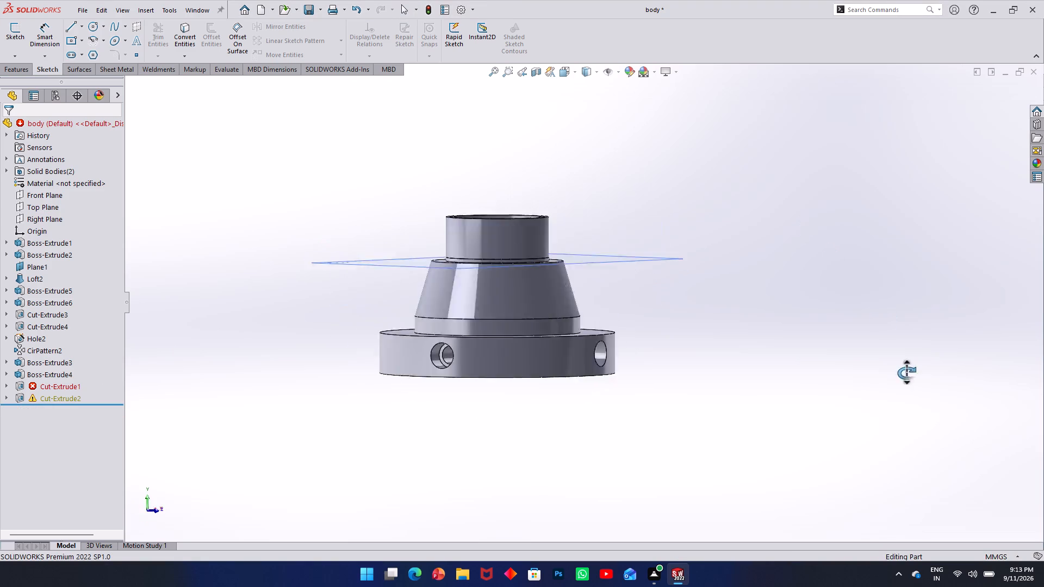
middle_drag(906, 373, 535, 380)
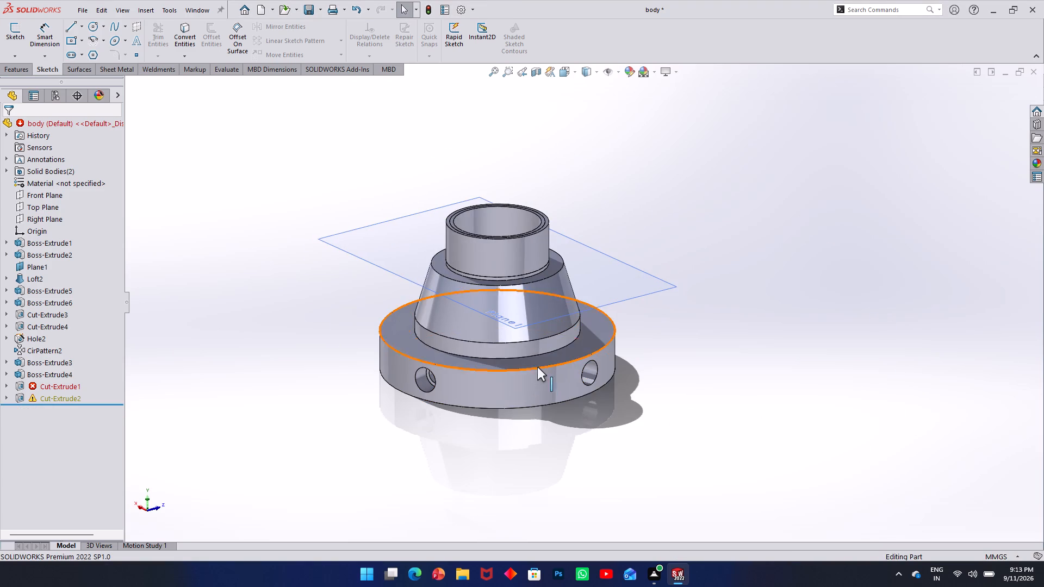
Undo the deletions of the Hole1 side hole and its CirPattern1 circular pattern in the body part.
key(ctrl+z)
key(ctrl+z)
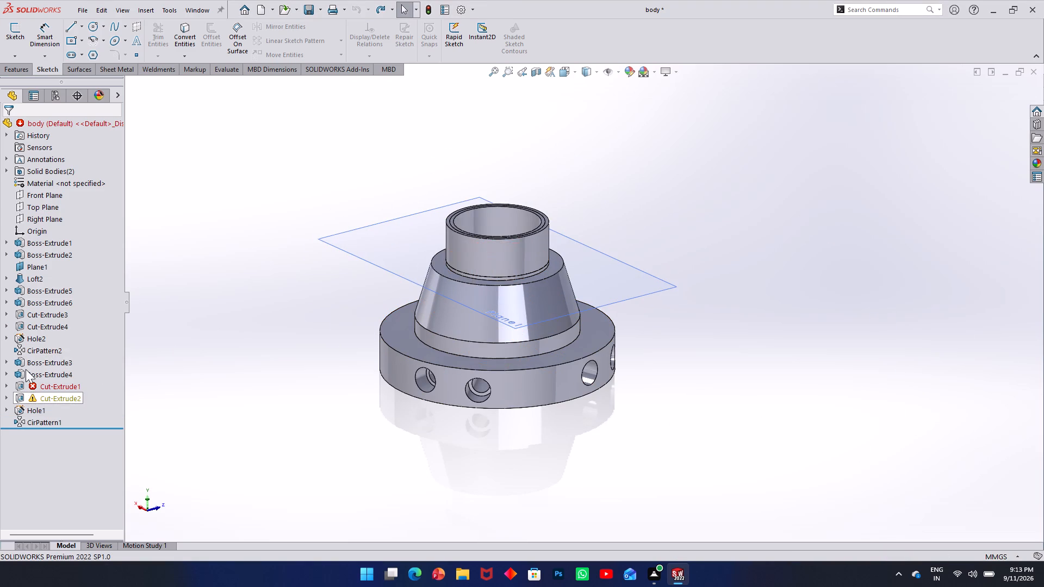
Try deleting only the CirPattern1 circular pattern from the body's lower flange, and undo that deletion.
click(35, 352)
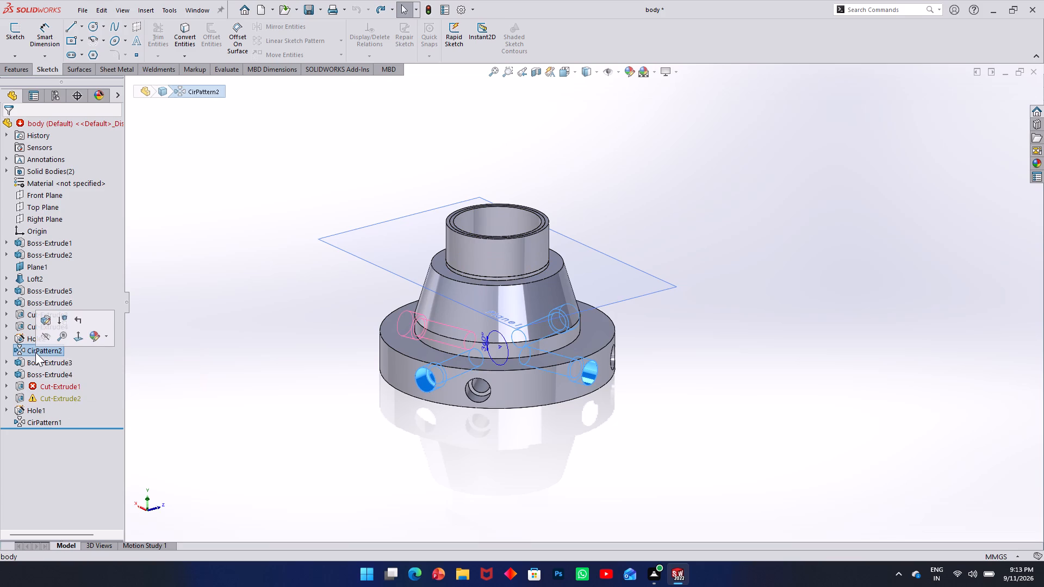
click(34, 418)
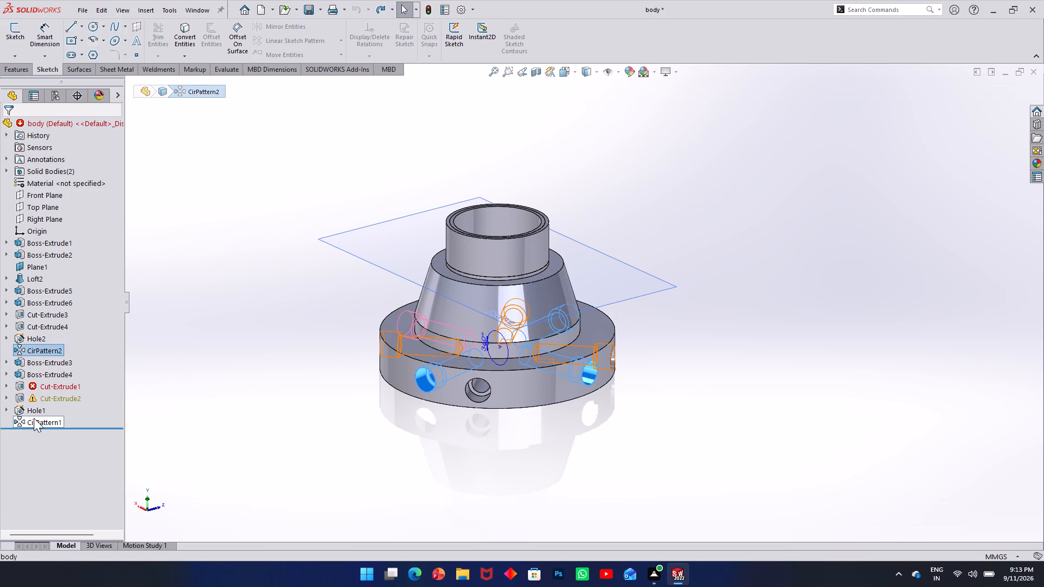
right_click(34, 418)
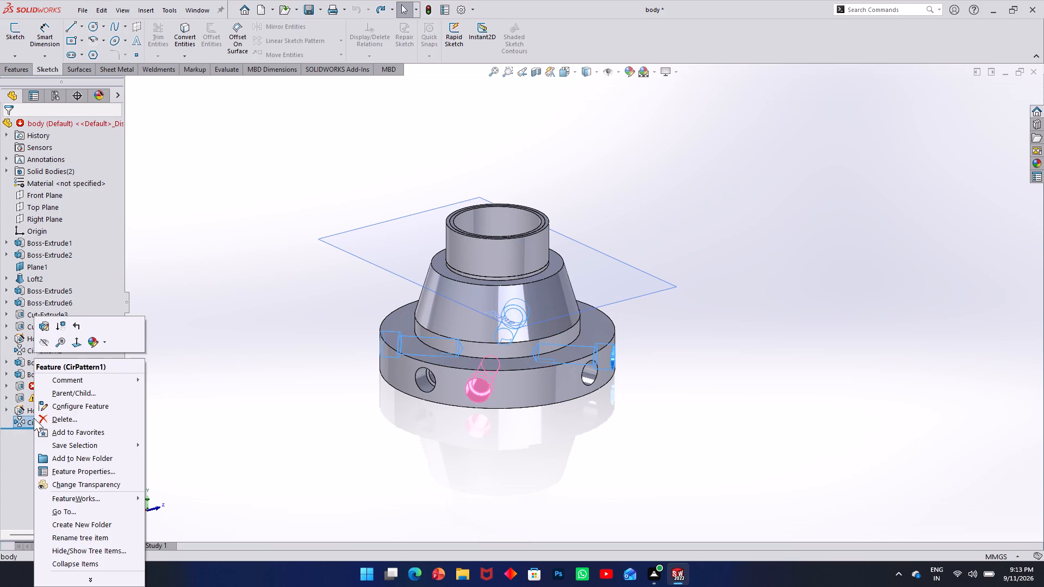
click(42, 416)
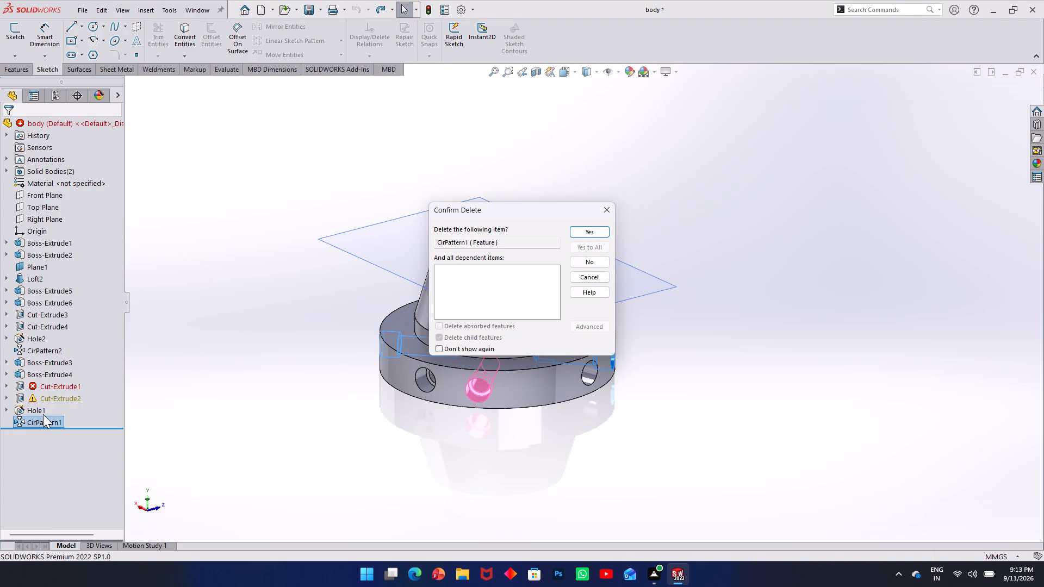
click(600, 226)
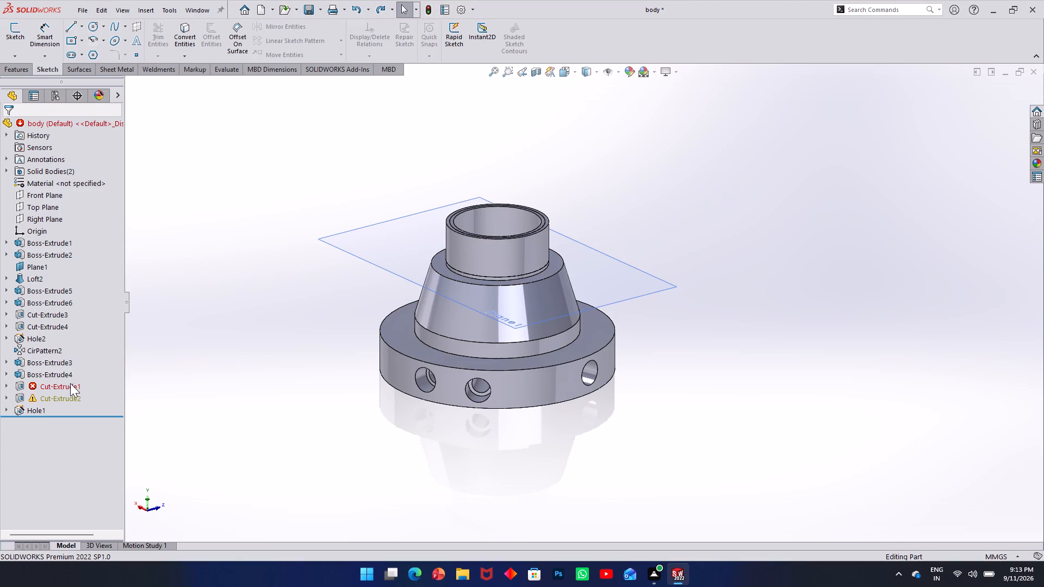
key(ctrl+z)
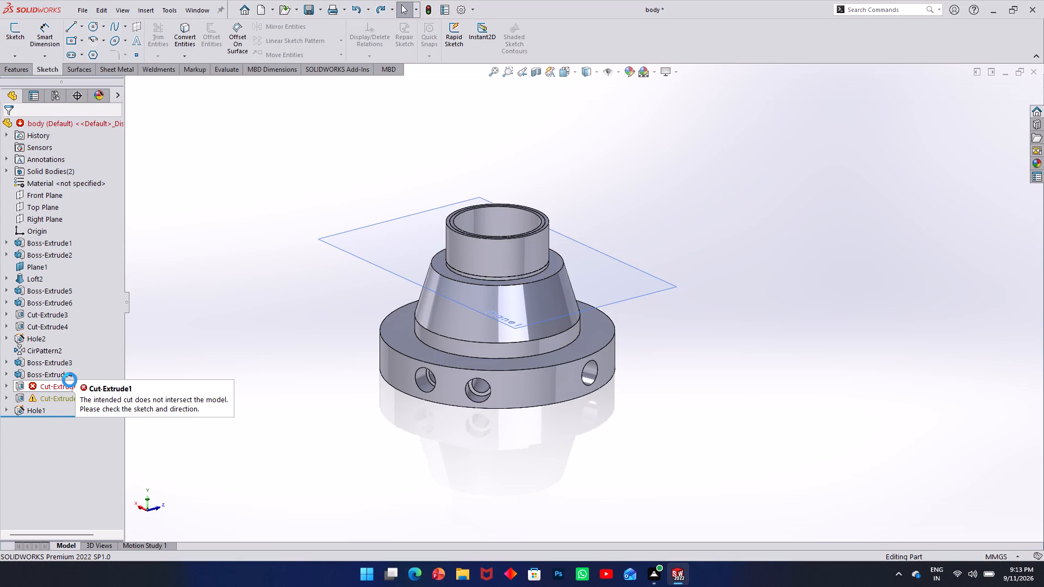
Delete the Hole1 side hole from the body's lower flange together with its dependent CirPattern1, 3DSketch1 and Sketch10.
click(476, 383)
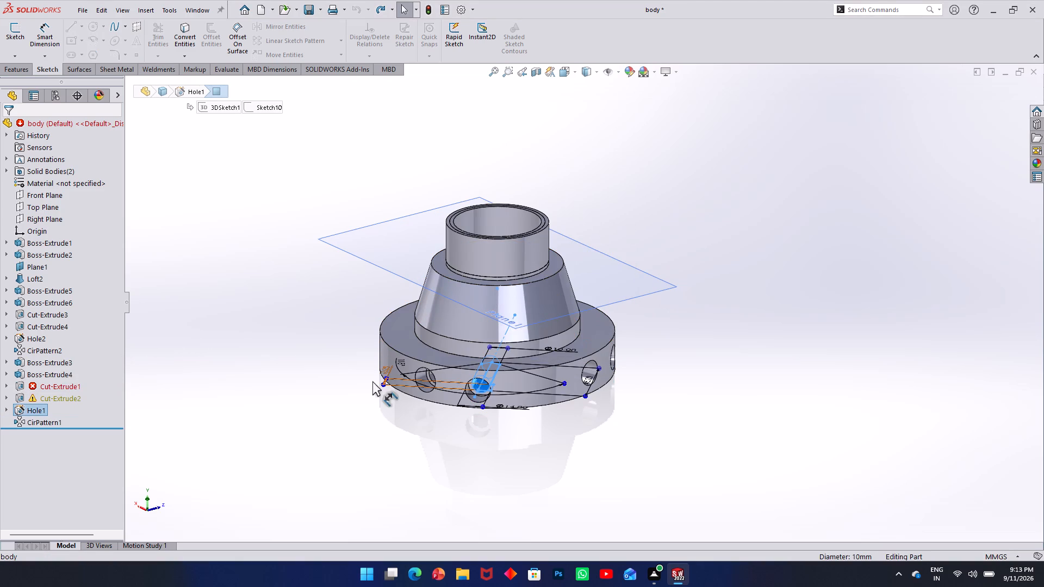
click(23, 419)
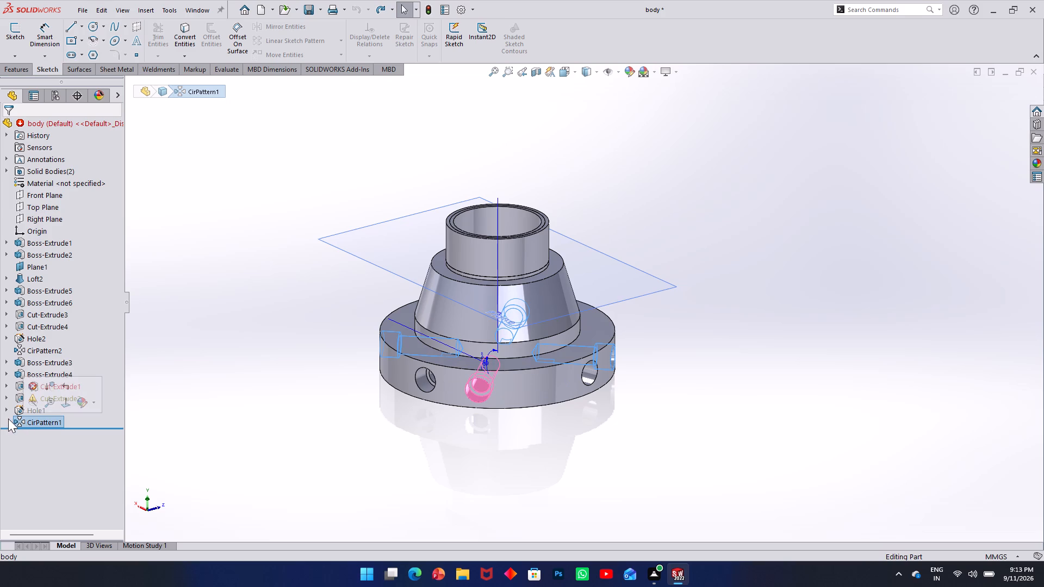
ctrl+click(18, 411)
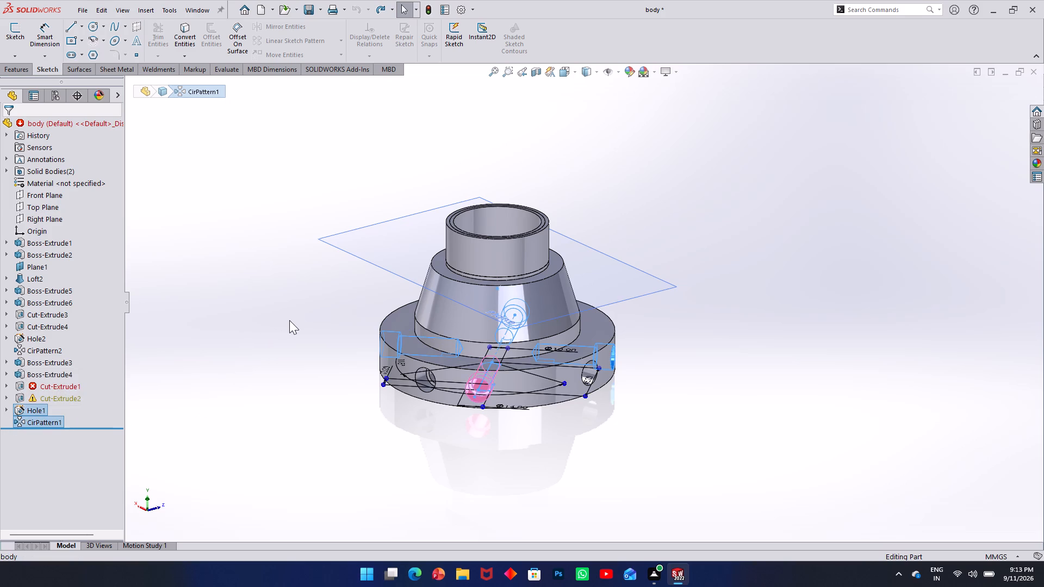
right_click(32, 423)
click(48, 419)
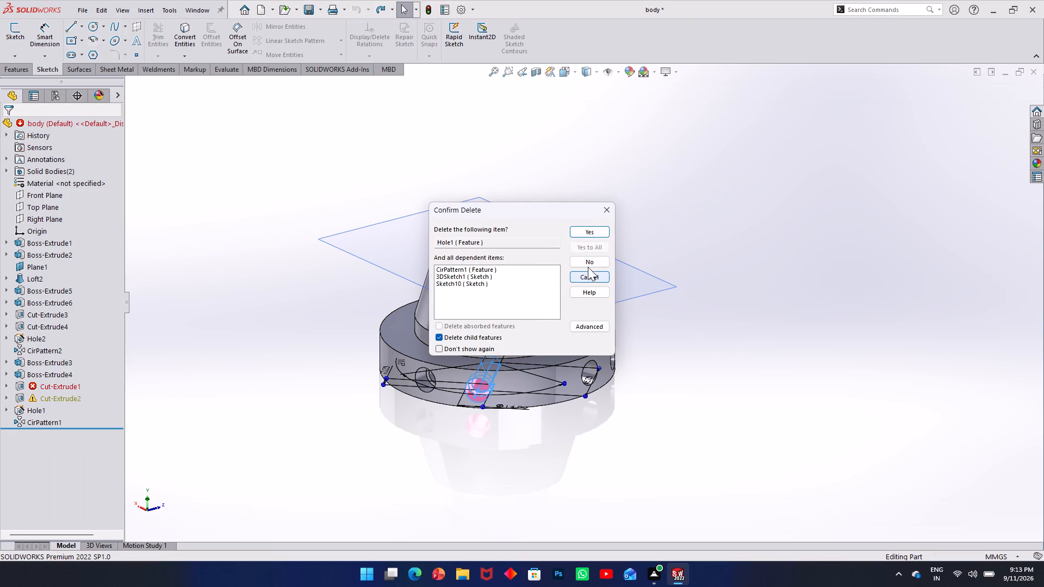
click(533, 251)
click(530, 243)
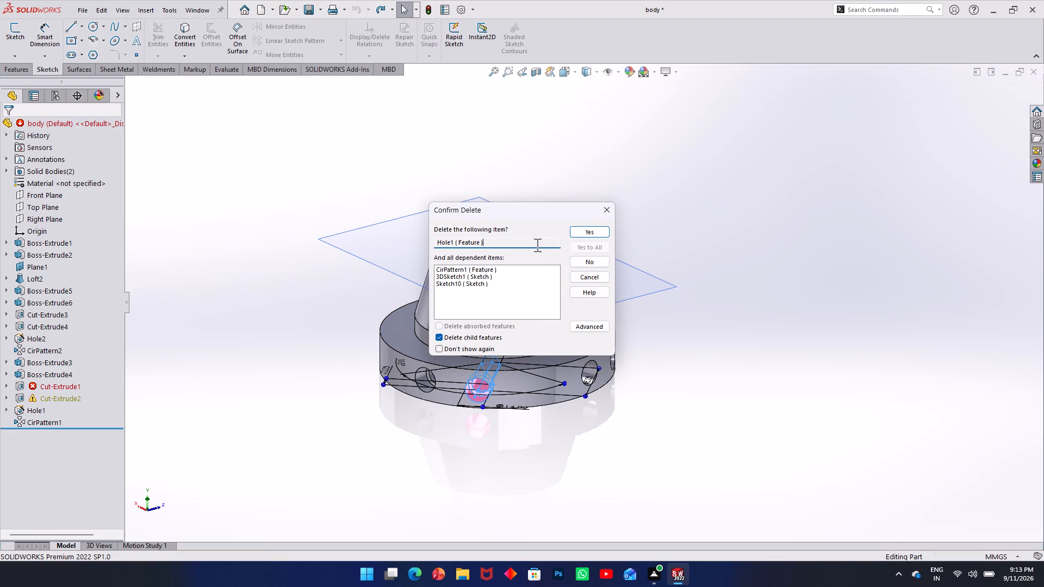
click(493, 288)
click(484, 284)
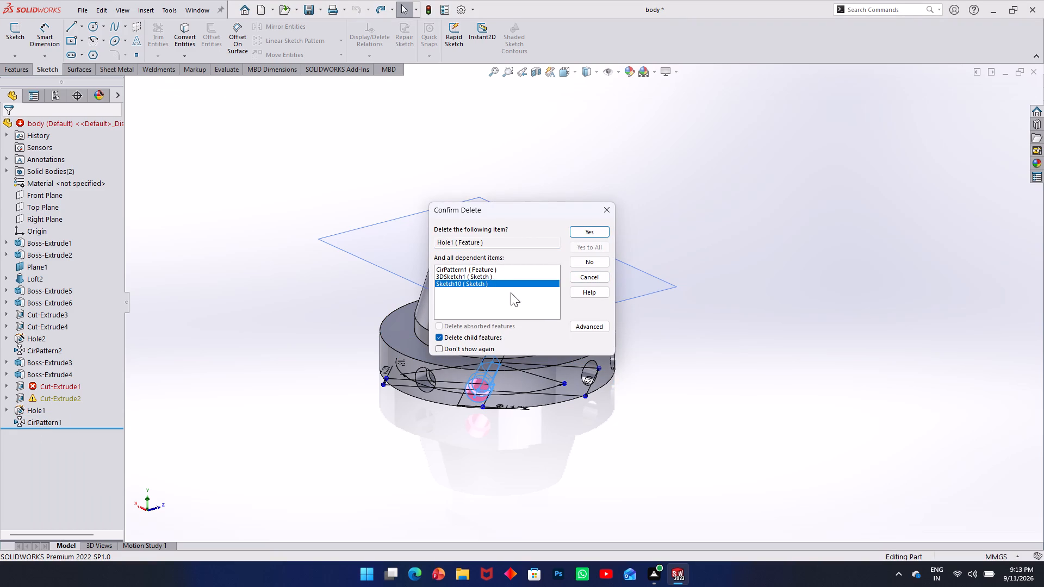
click(602, 229)
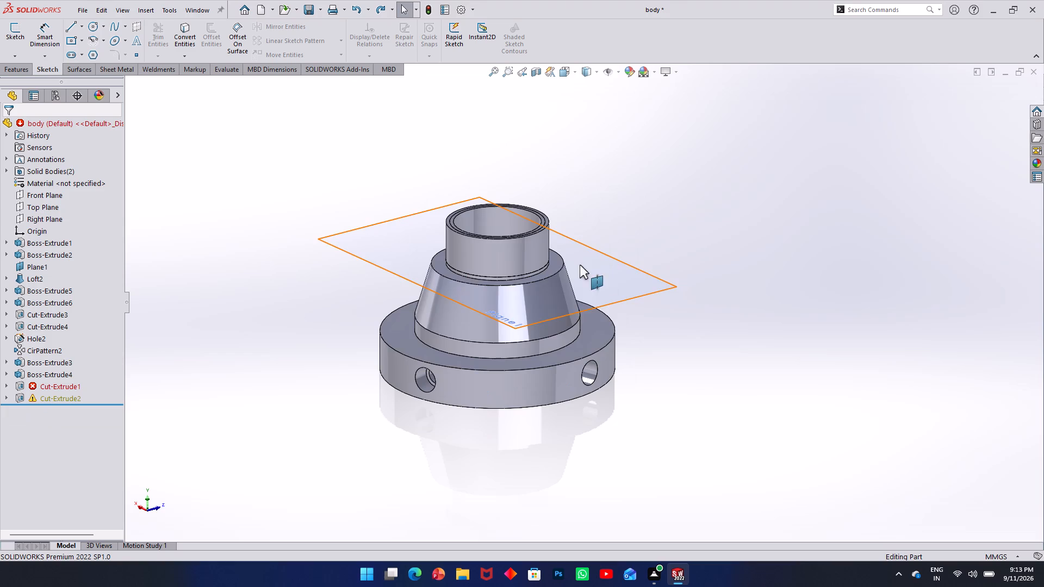
Save the body part file, accepting its remaining rebuild errors.
scroll(513, 357, up, 1)
middle_drag(512, 356, 208, 344)
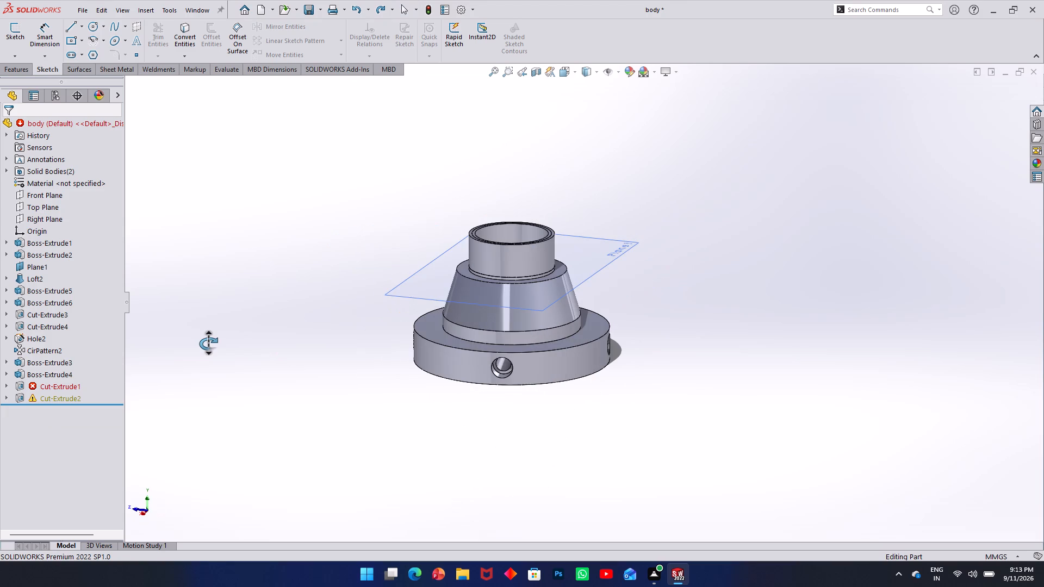
middle_drag(208, 344, 745, 564)
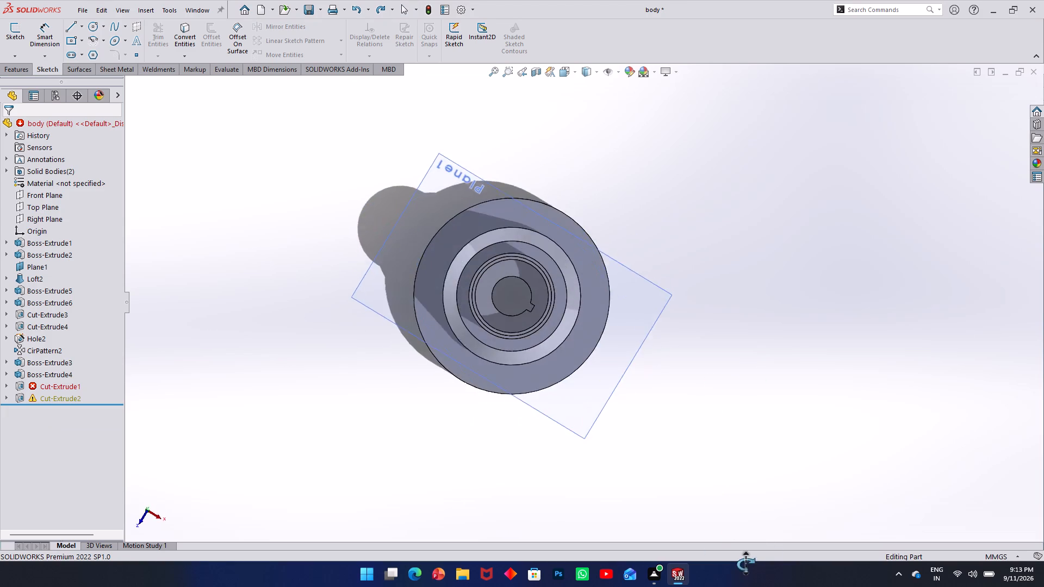
middle_drag(745, 564, 582, 106)
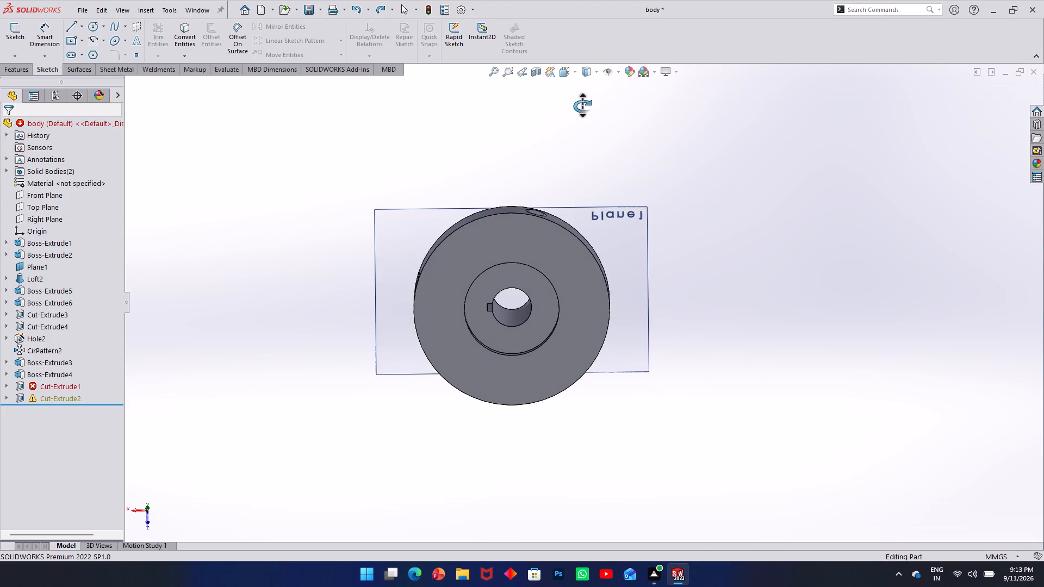
middle_drag(582, 106, 577, 160)
key(ctrl+s)
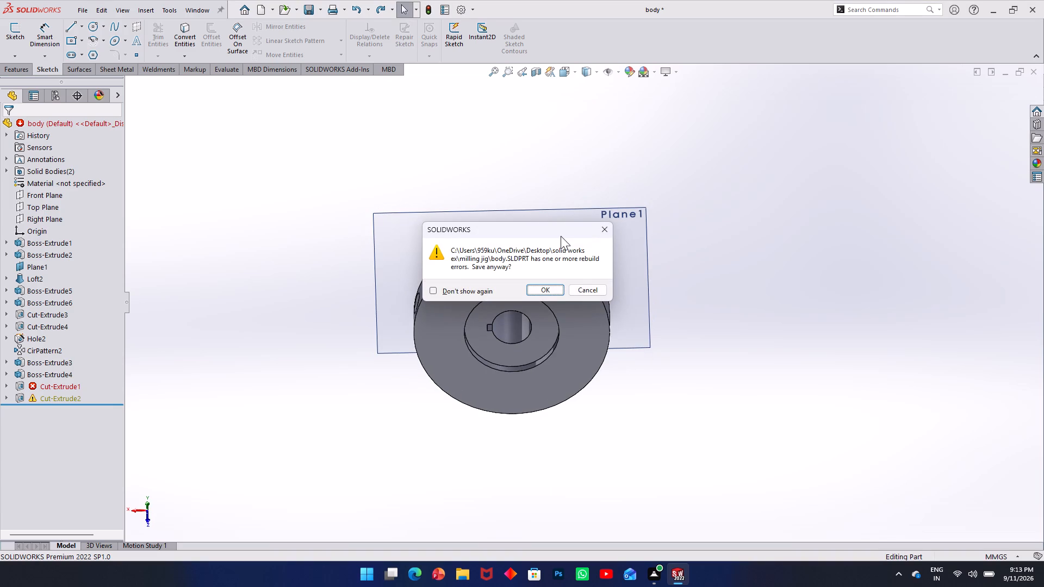
click(552, 292)
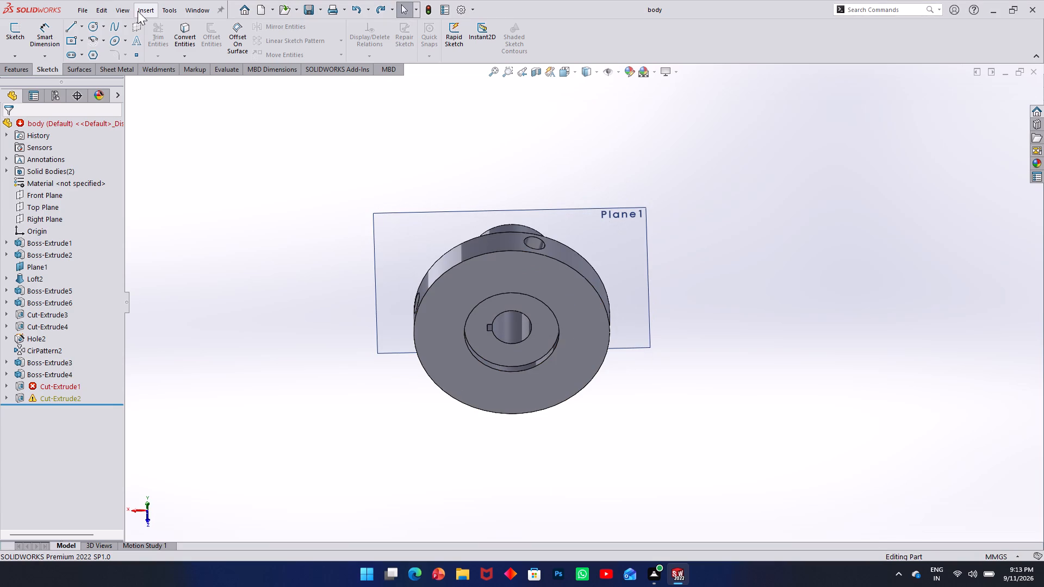
Close the body part and return to the Assem2 assembly.
click(84, 8)
click(84, 8)
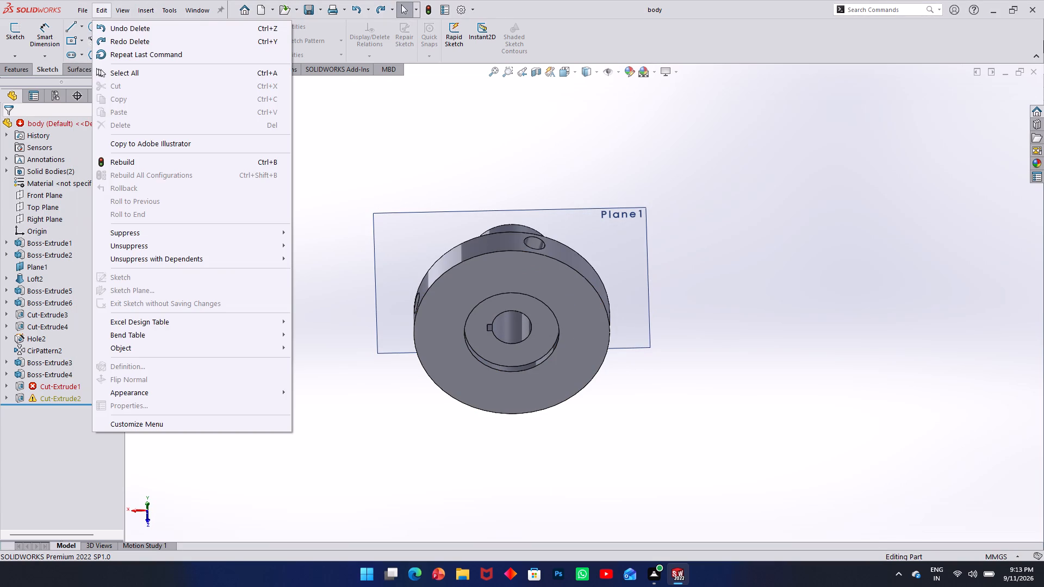
click(716, 170)
click(1036, 73)
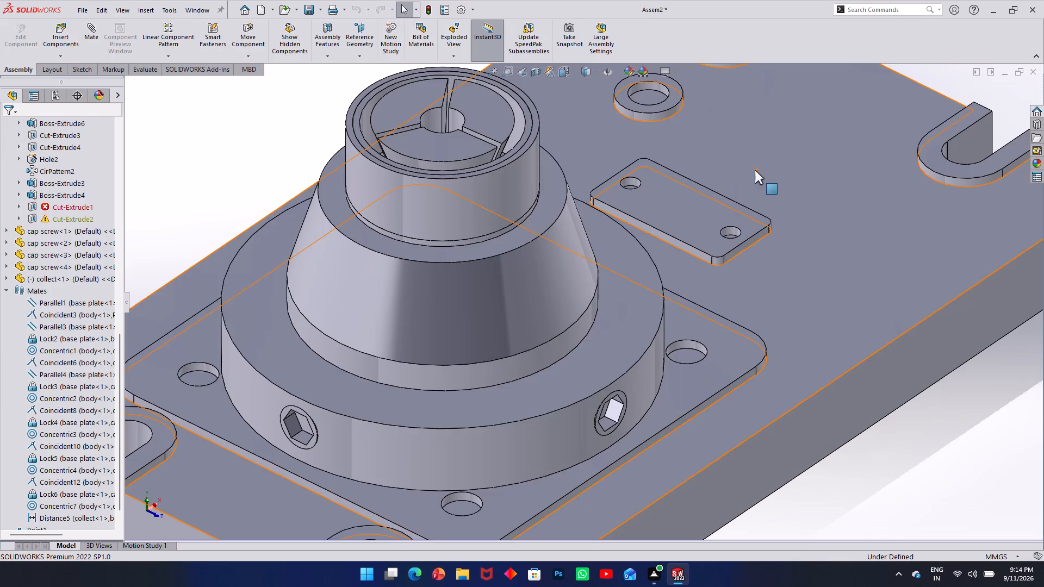
Examine the updated body on the base plate in the assembly from the side and from above.
scroll(557, 339, up, 3)
middle_drag(586, 324, 339, 263)
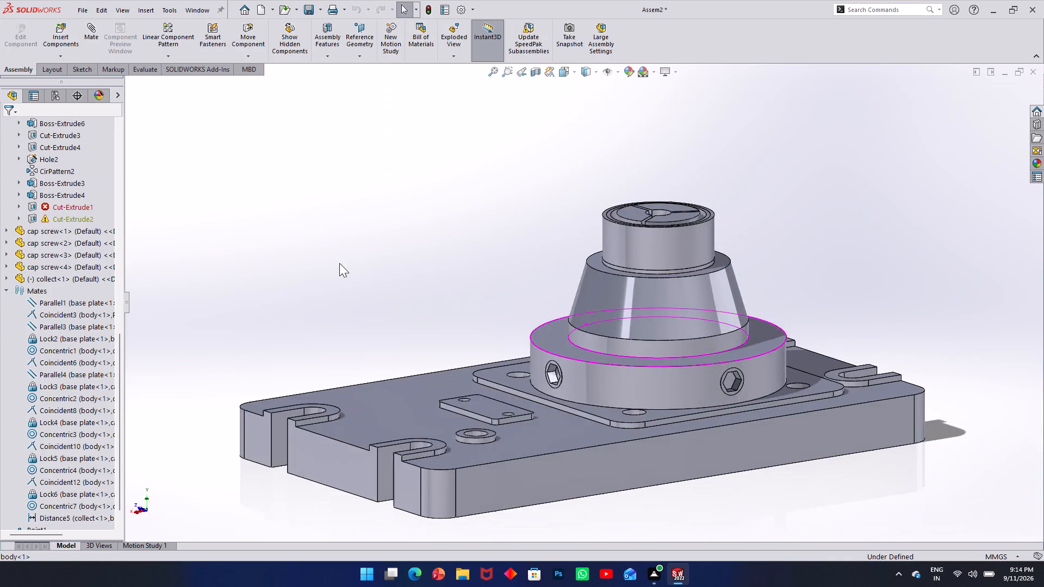
middle_drag(339, 263, 340, 263)
scroll(747, 365, down, 4)
scroll(736, 350, up, 4)
scroll(675, 254, up, 1)
middle_drag(664, 248, 663, 429)
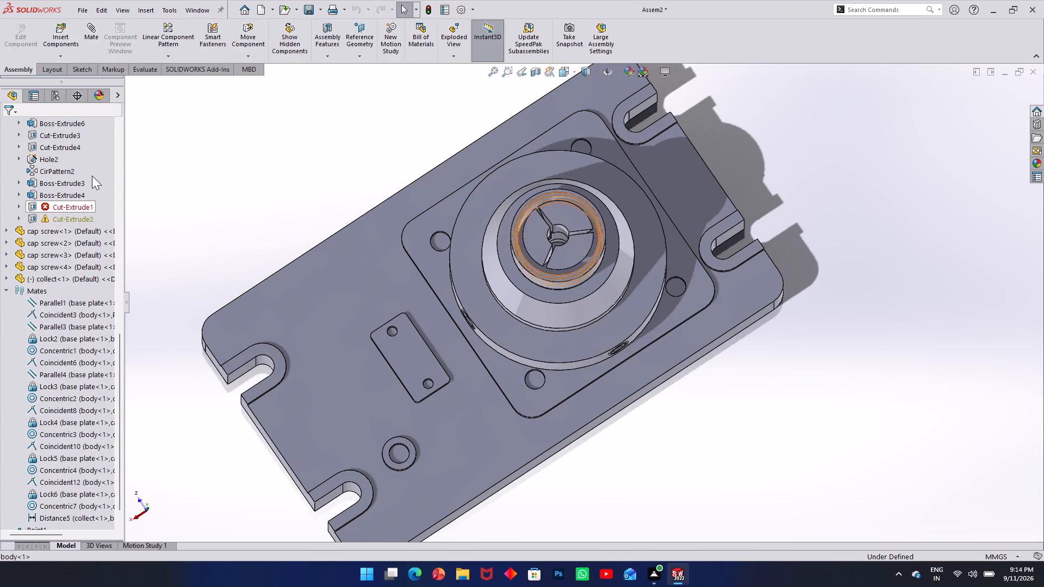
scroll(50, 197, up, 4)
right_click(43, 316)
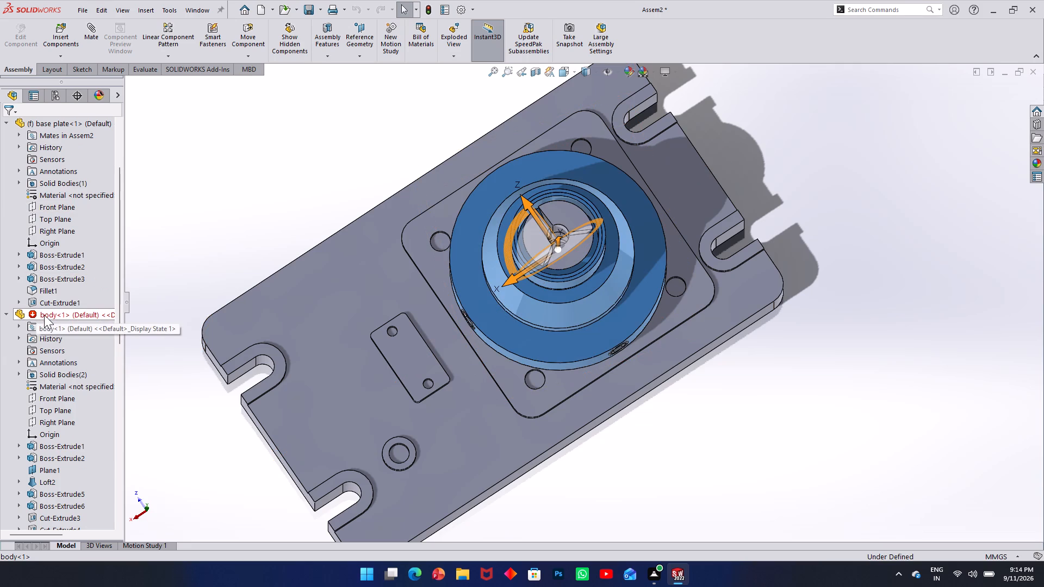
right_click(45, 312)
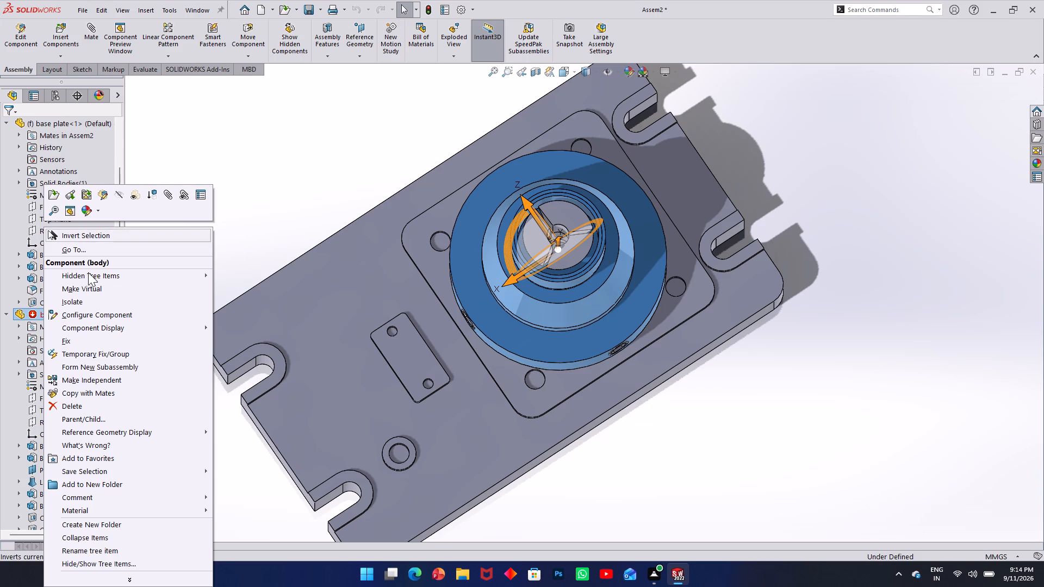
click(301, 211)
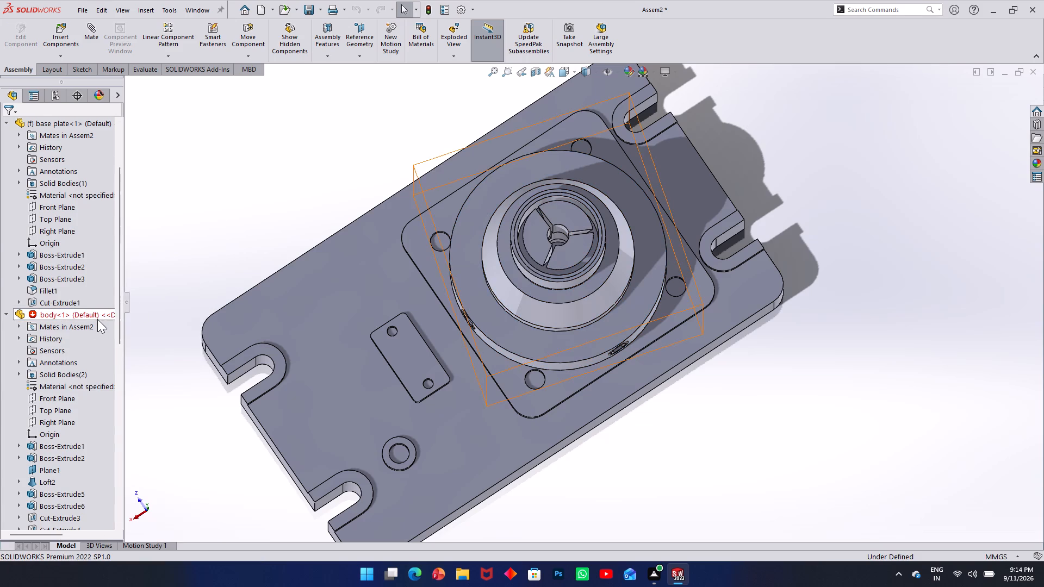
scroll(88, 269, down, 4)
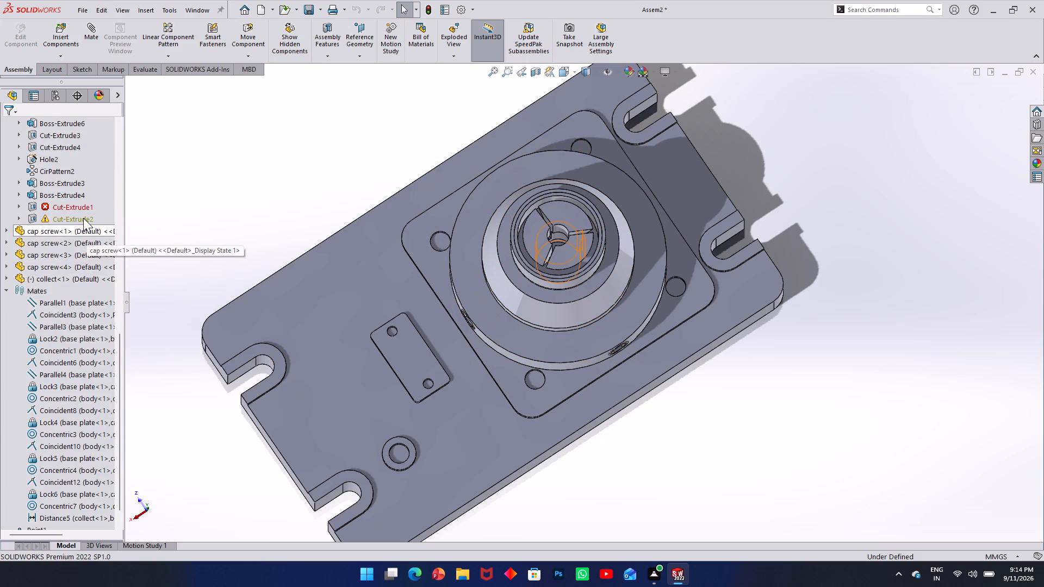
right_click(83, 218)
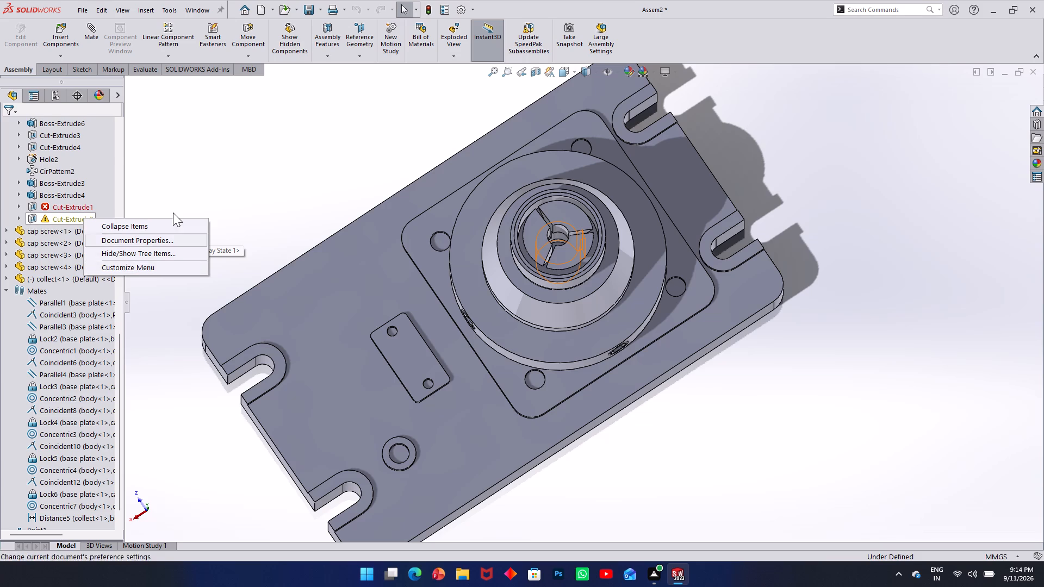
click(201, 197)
Rotate the collect component about its axis inside the body's upper bore to test its remaining freedom.
middle_drag(522, 308, 495, 143)
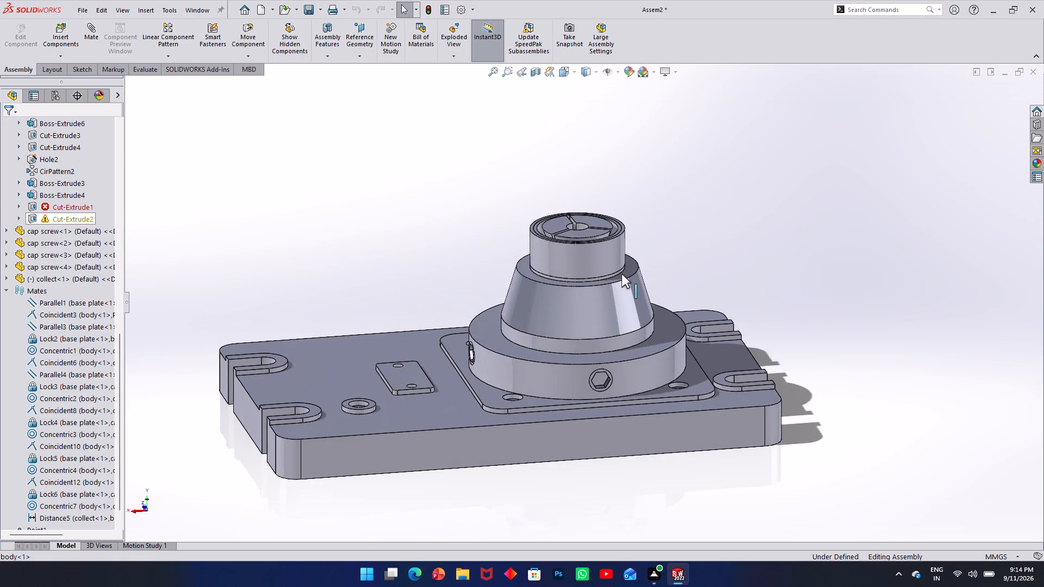
scroll(624, 277, down, 5)
middle_drag(535, 180, 533, 299)
drag(492, 171, 483, 136)
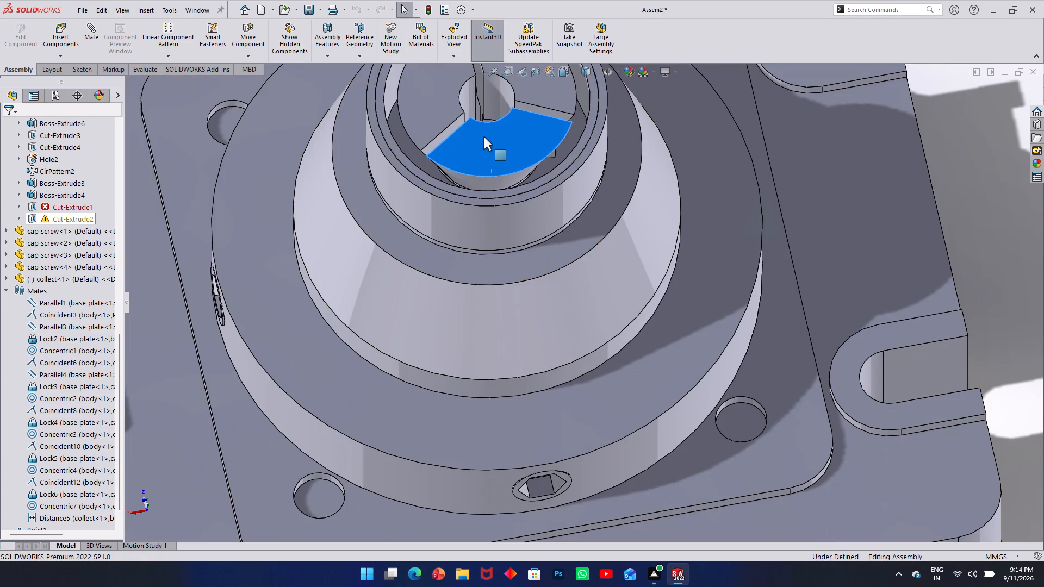
drag(483, 136, 483, 116)
drag(493, 124, 559, 97)
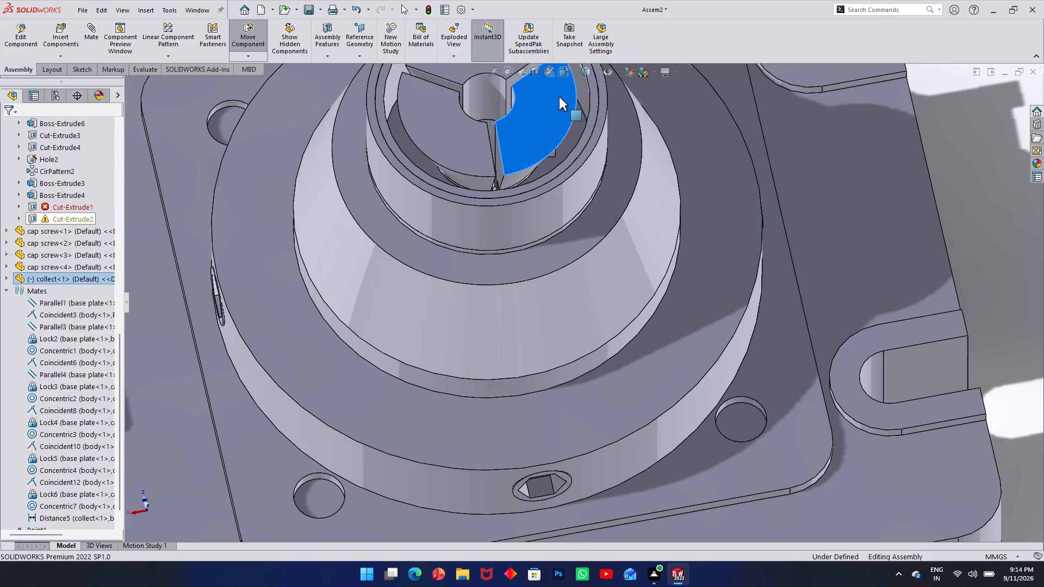
drag(559, 97, 447, 138)
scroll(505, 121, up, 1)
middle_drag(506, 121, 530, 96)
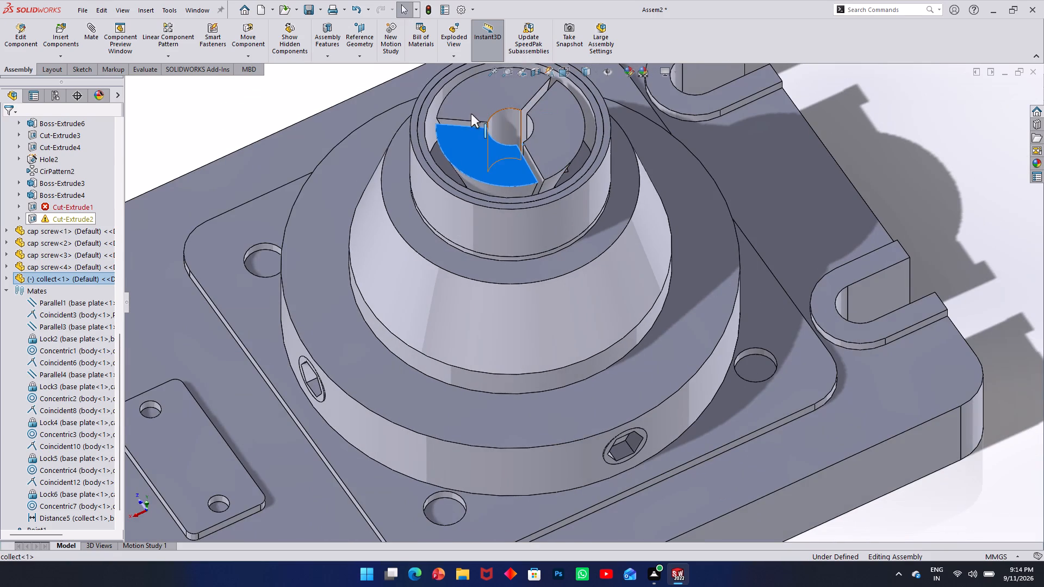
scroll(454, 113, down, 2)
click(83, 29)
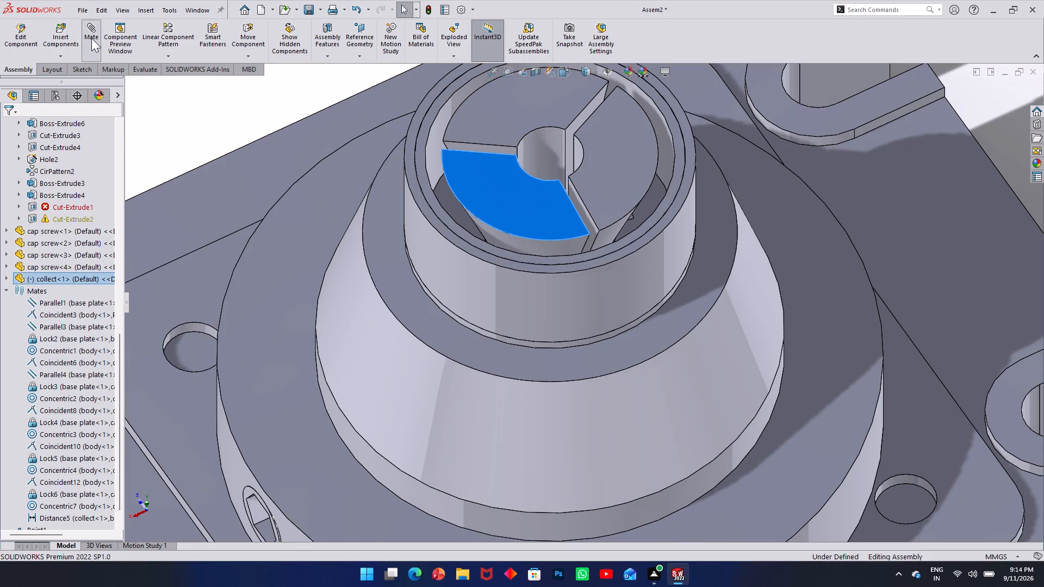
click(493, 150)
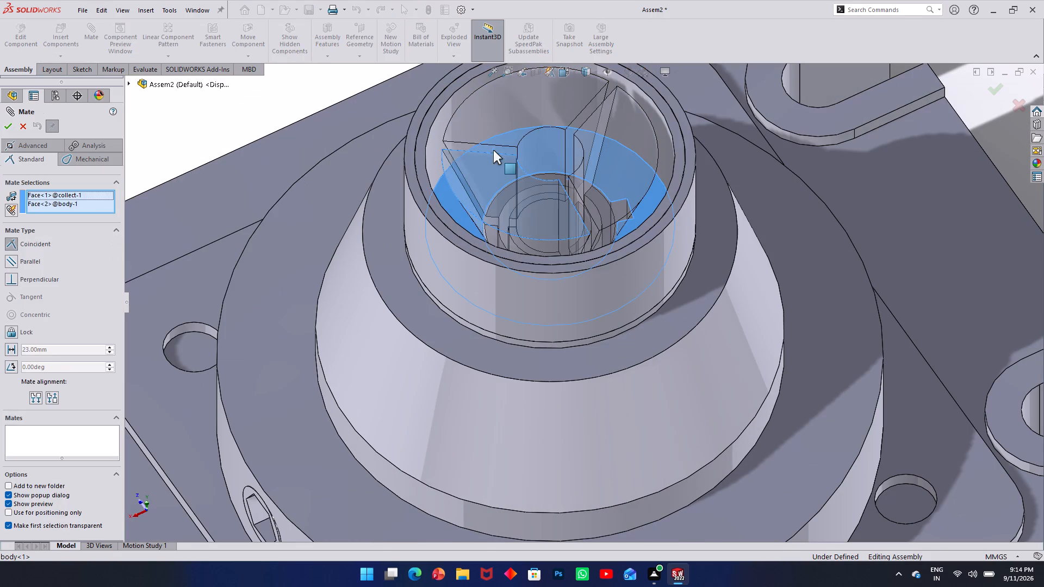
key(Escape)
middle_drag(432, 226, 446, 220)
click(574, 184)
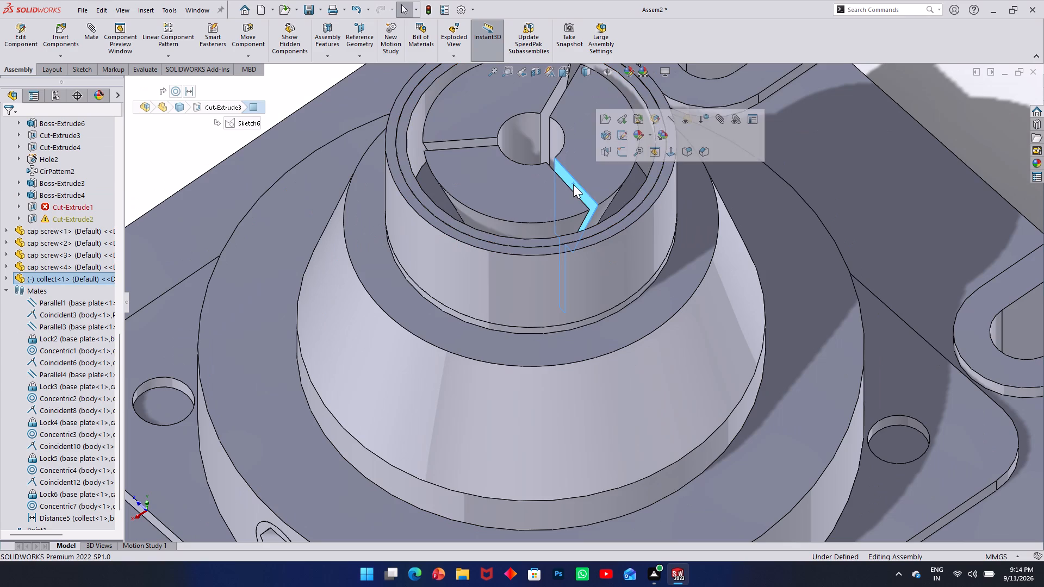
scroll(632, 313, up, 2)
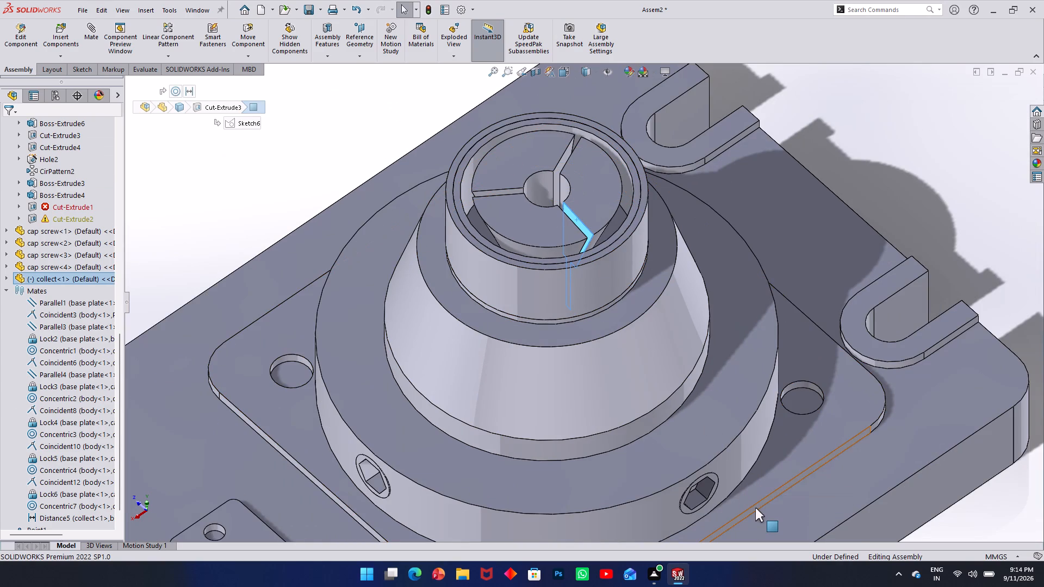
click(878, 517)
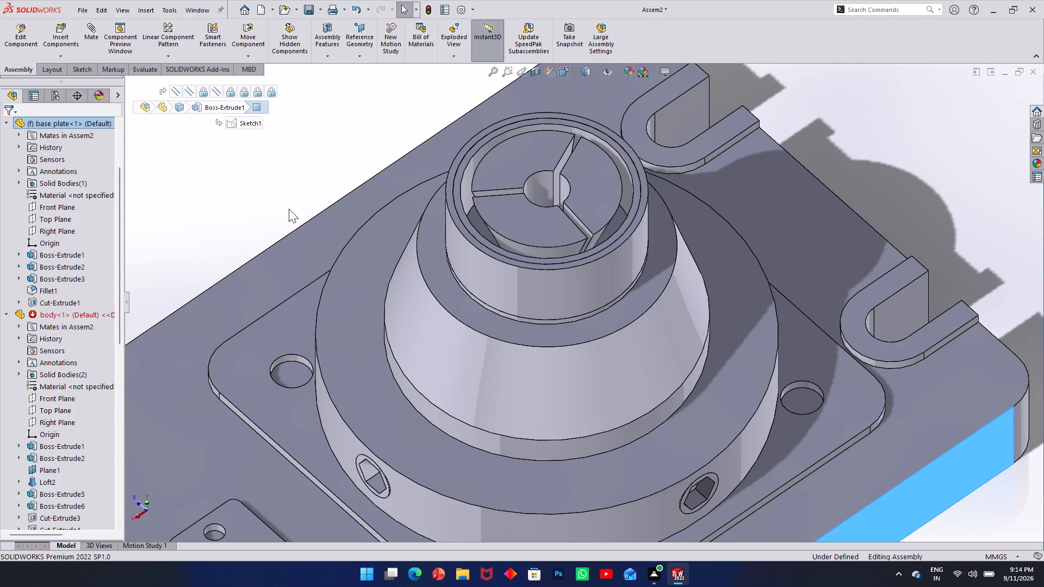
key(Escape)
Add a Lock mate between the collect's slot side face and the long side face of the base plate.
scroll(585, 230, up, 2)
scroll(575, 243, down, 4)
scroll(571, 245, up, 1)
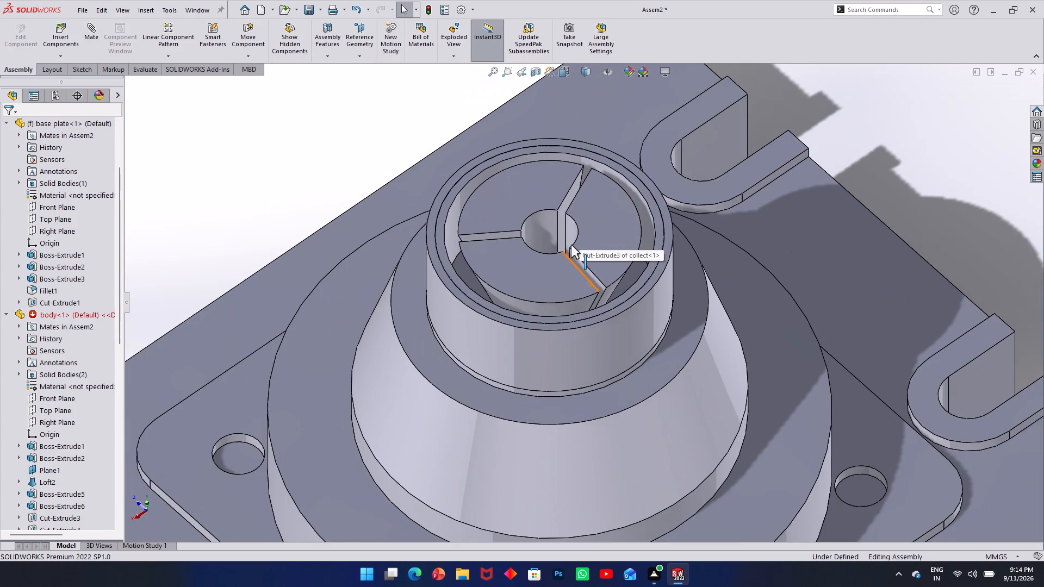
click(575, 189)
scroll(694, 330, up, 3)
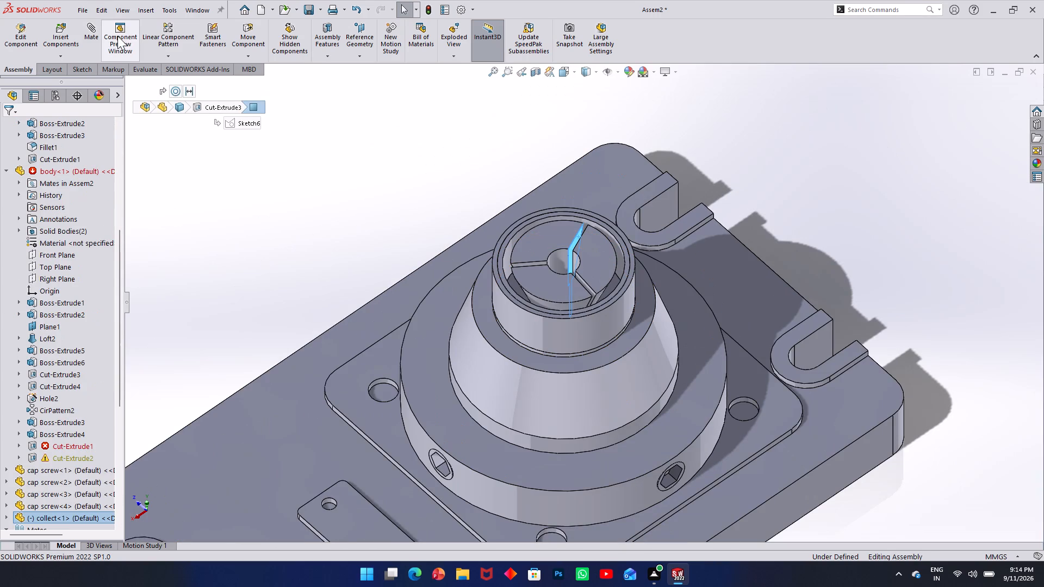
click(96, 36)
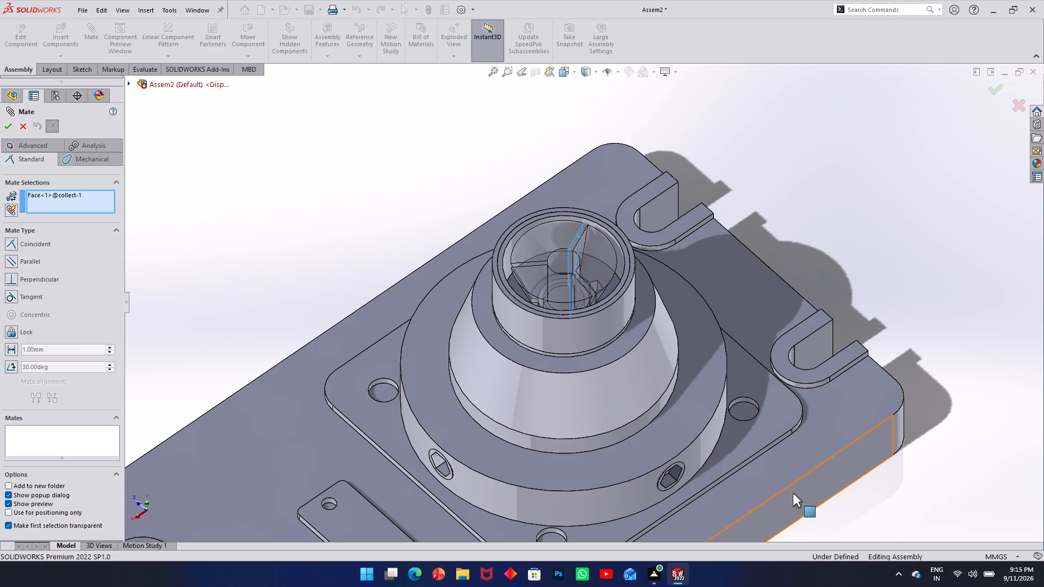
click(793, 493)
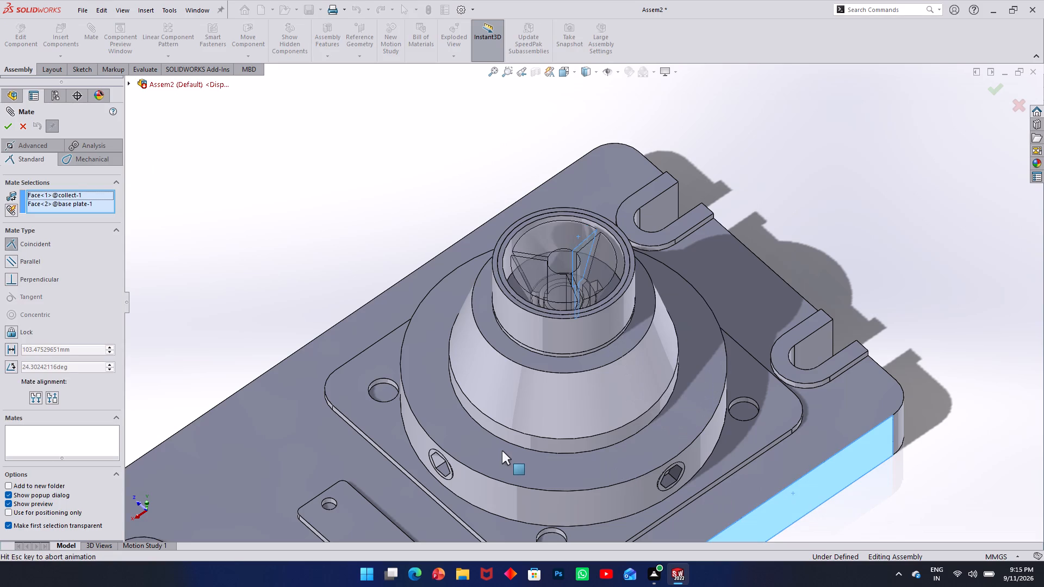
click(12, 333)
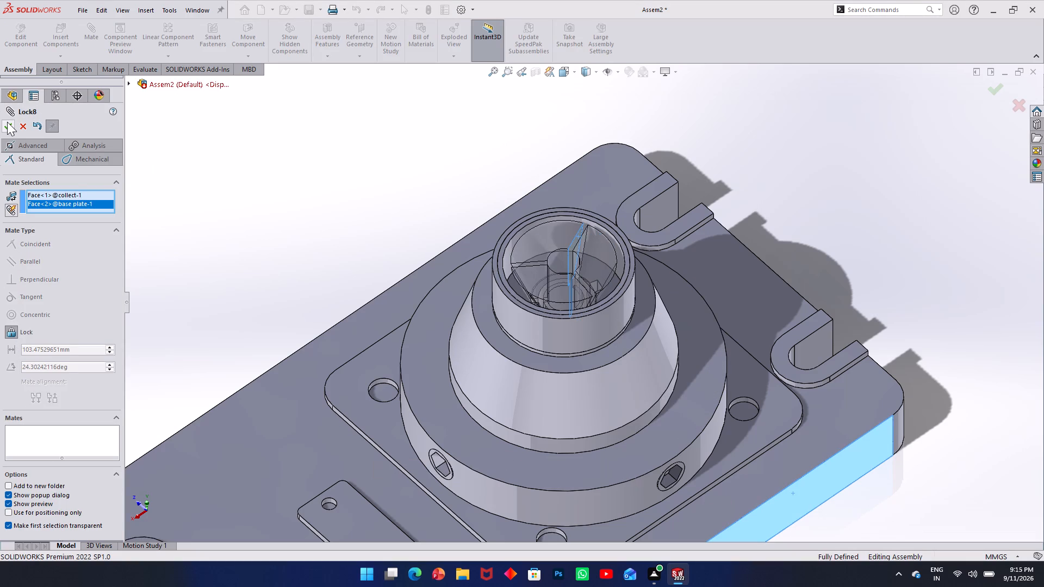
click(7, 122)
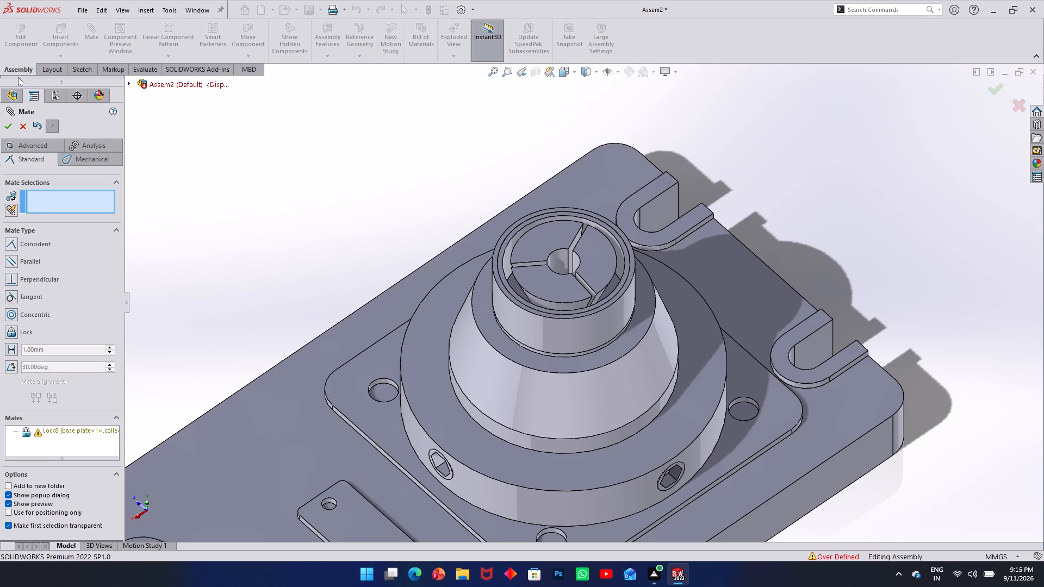
Examine the body's features in the assembly's feature tree, down to the sketch under Cut-Extrude1.
click(127, 84)
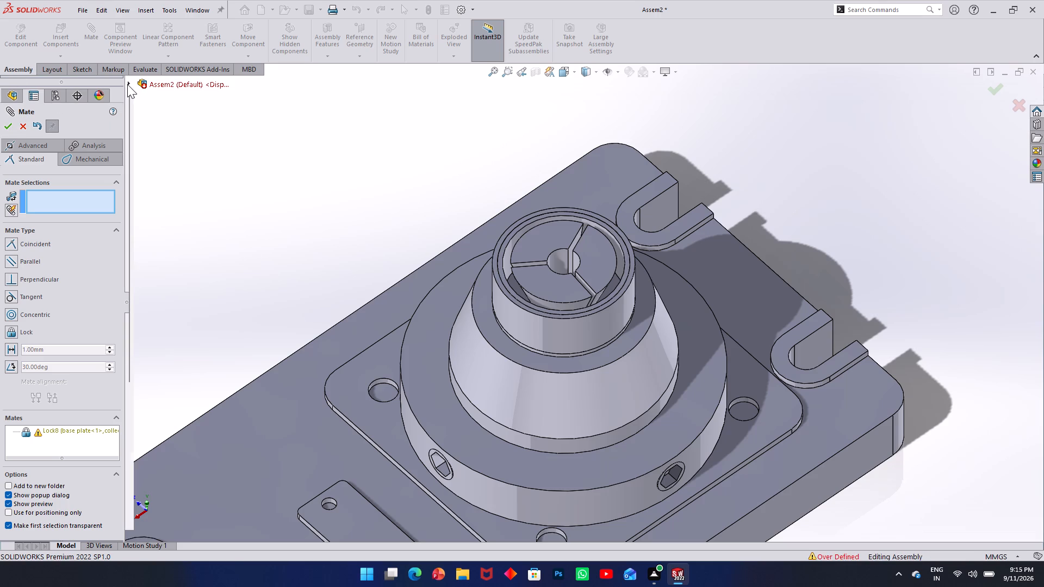
scroll(184, 394, down, 2)
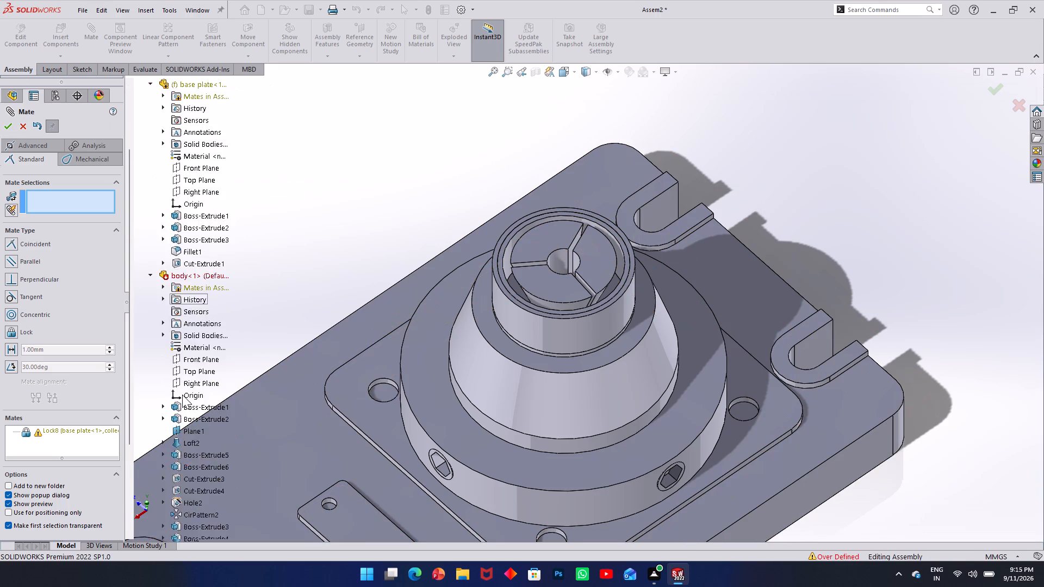
scroll(182, 395, down, 4)
scroll(211, 430, down, 2)
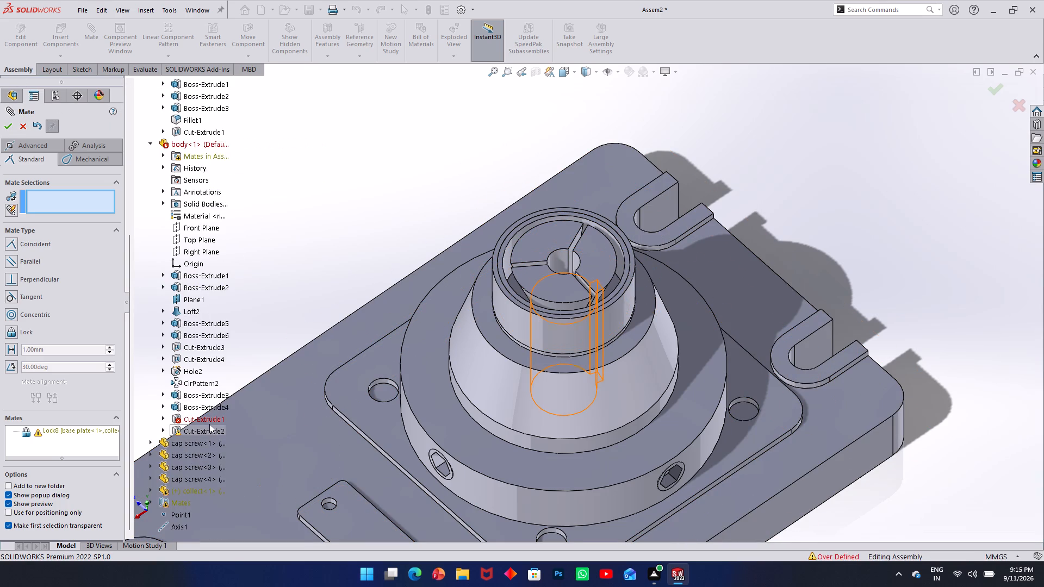
right_click(210, 422)
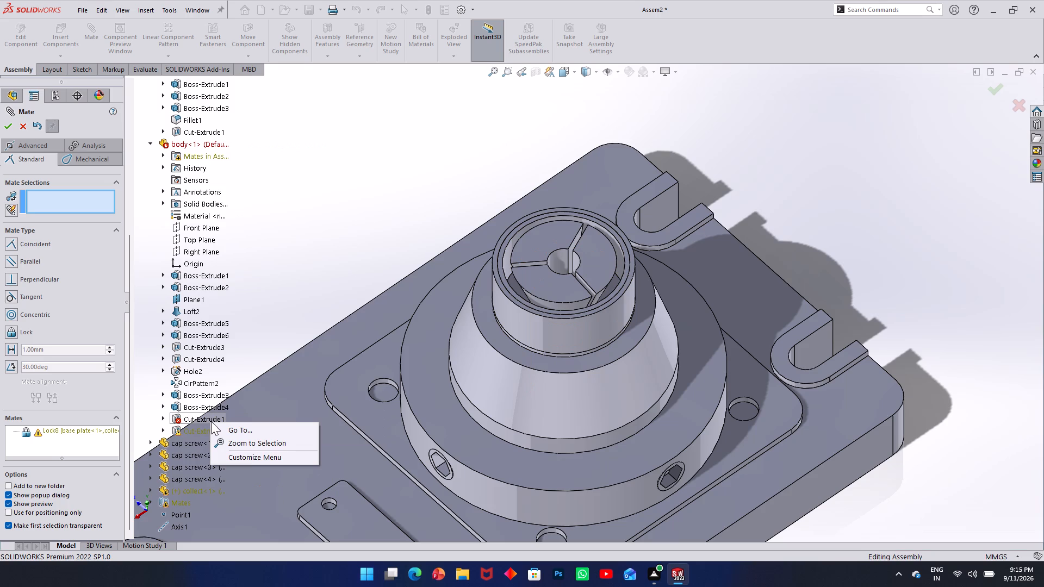
click(248, 433)
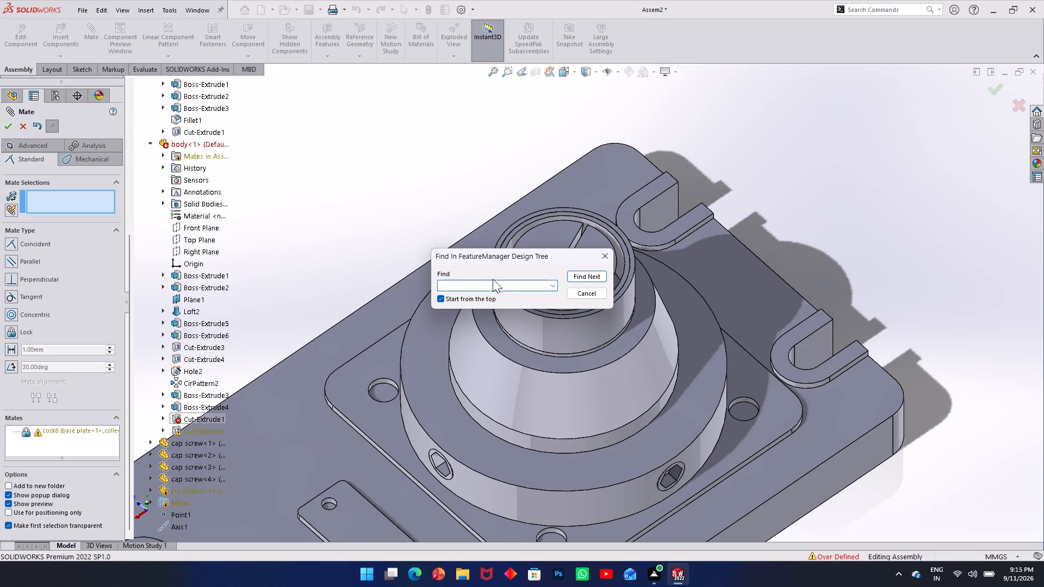
click(549, 287)
click(573, 278)
click(213, 292)
click(183, 489)
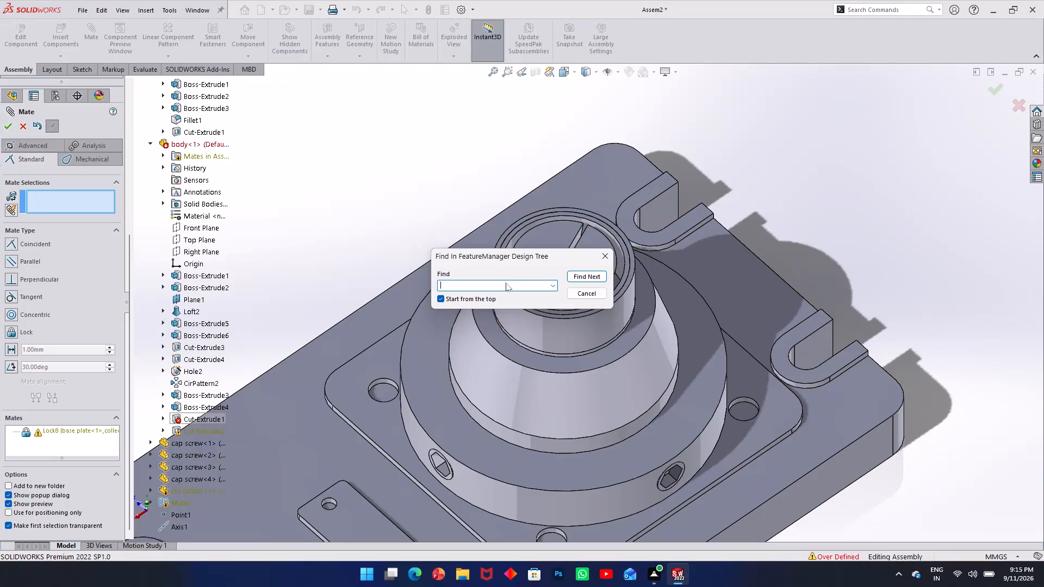
click(608, 245)
click(603, 254)
click(163, 419)
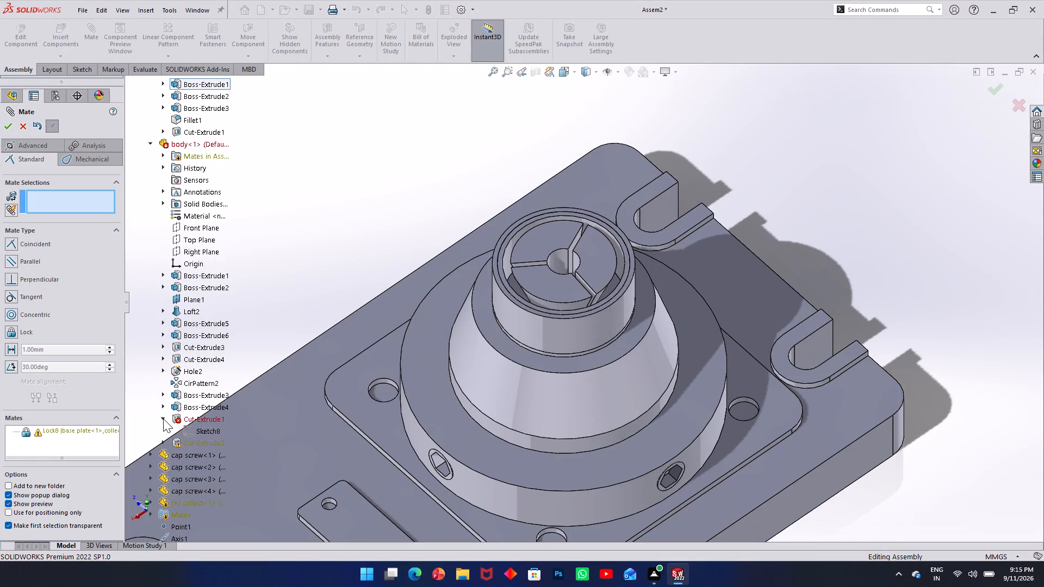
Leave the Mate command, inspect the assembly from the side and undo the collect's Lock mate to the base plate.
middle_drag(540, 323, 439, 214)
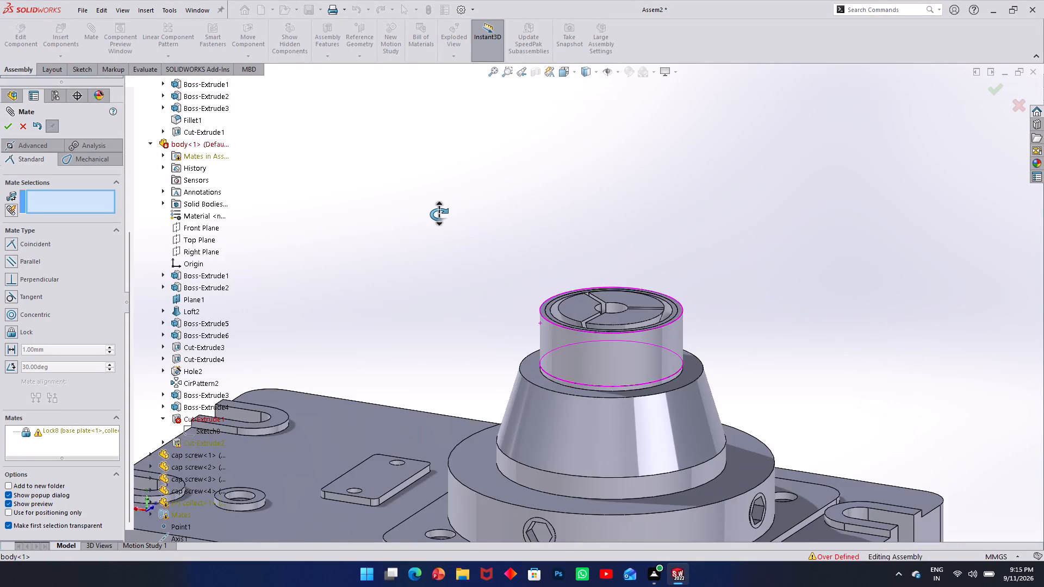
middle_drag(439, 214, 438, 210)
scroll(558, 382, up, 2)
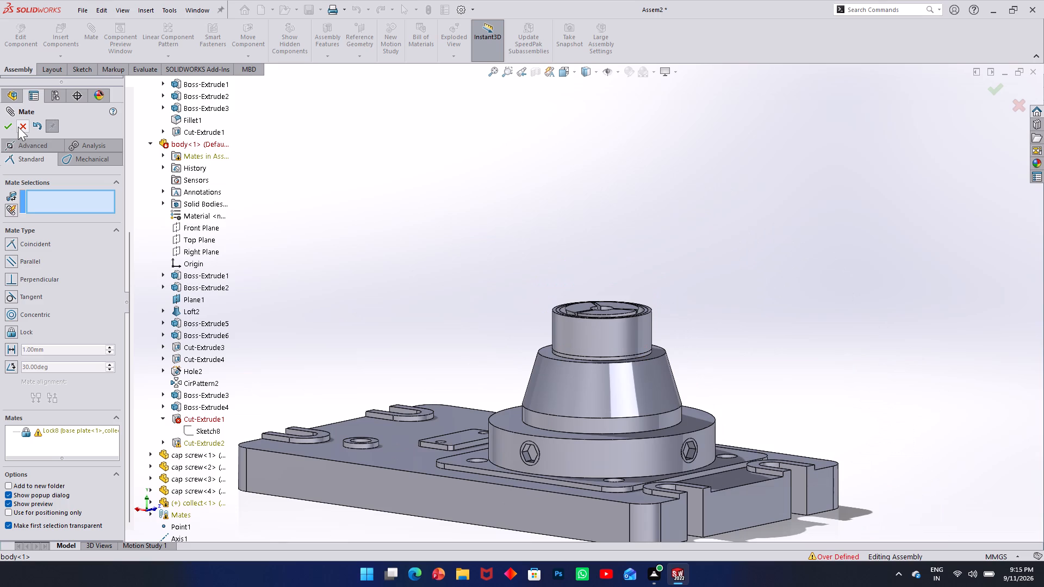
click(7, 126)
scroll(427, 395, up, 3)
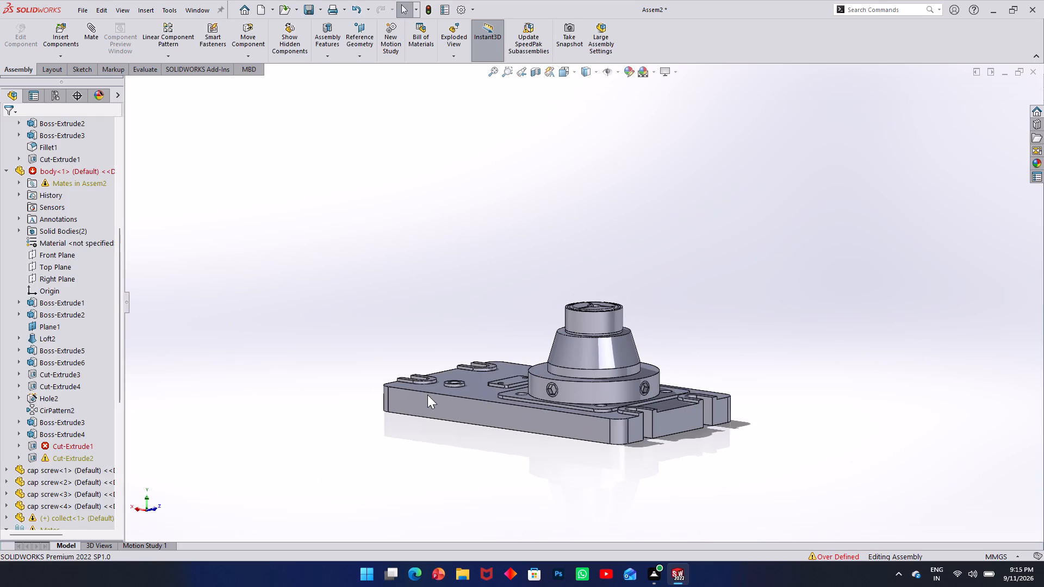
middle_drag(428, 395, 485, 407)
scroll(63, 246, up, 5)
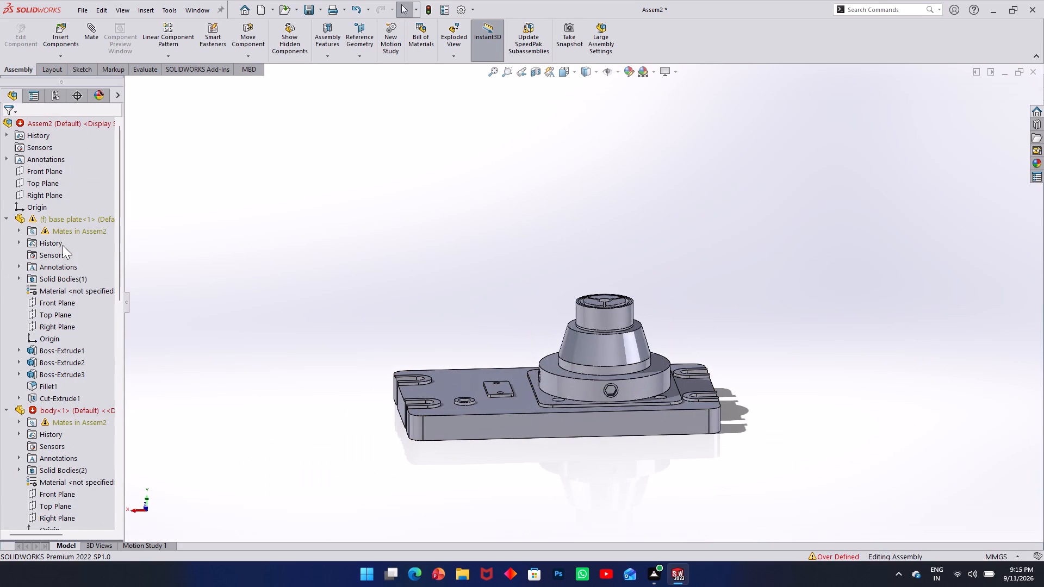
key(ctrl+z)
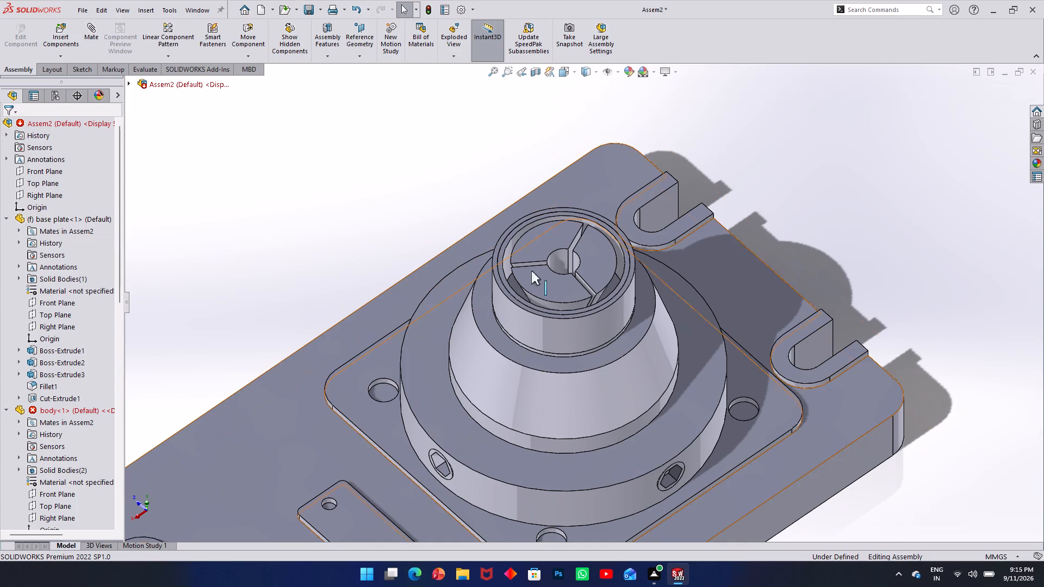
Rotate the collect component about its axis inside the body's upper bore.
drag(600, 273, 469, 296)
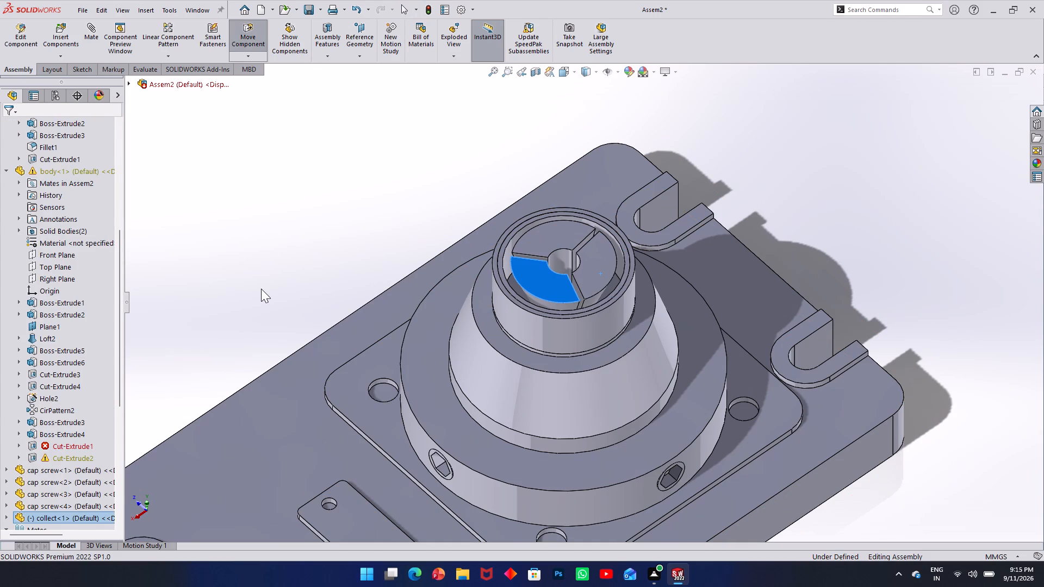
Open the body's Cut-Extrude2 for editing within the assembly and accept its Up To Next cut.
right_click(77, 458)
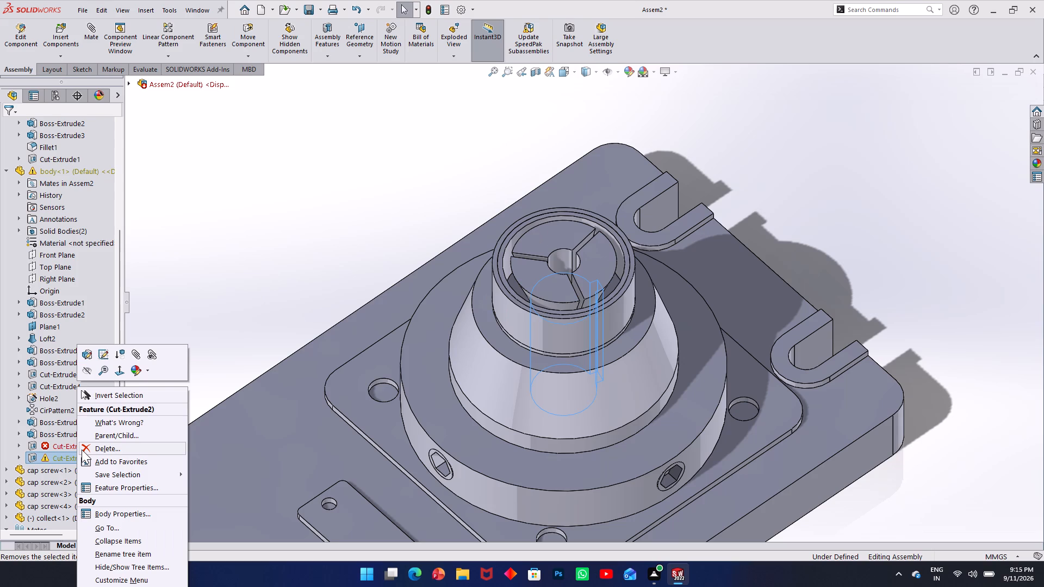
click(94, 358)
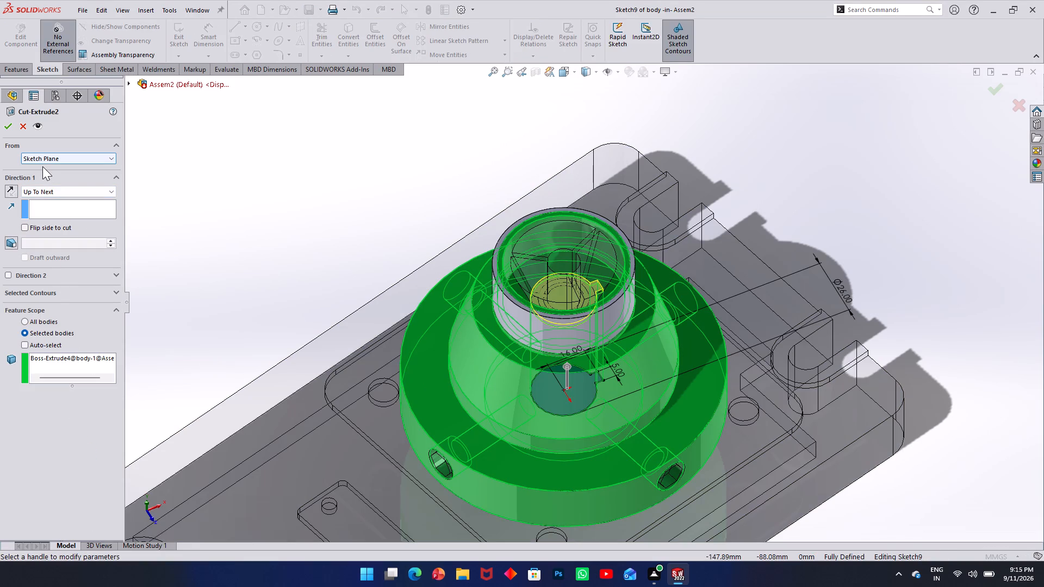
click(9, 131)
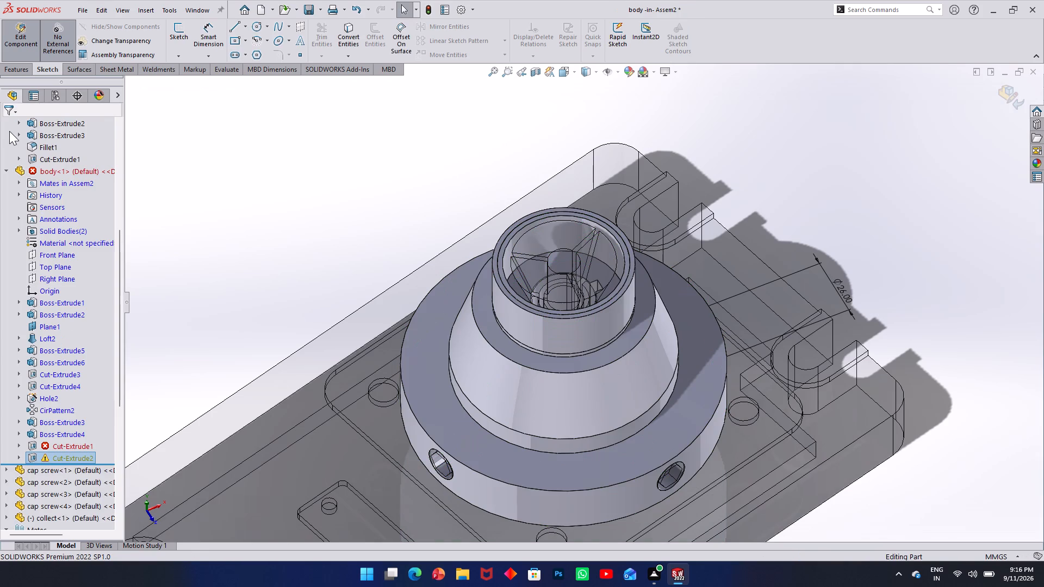
Examine the rebuild error on the body's Cut-Extrude1 feature.
right_click(76, 447)
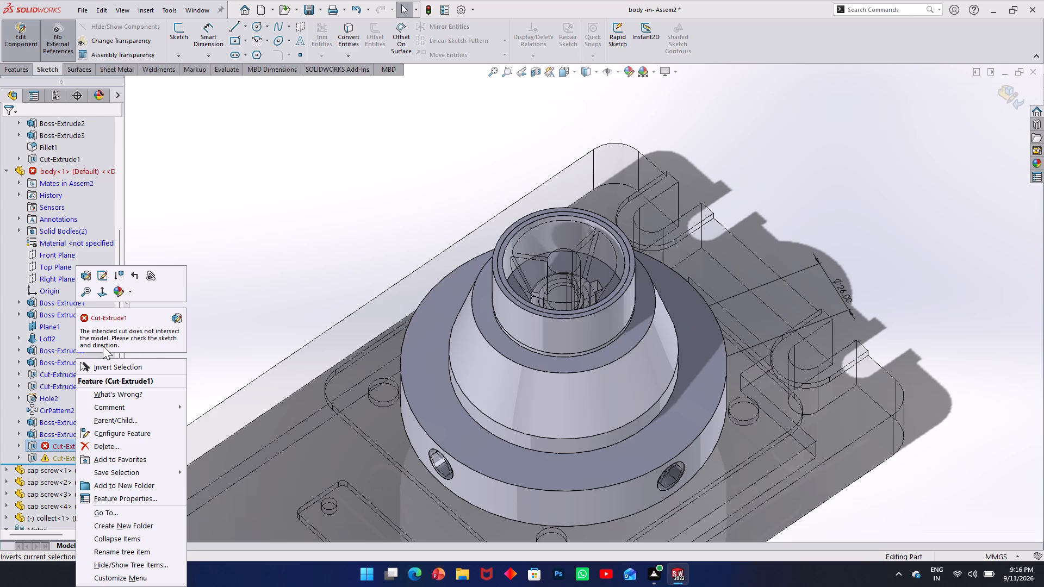
click(240, 349)
click(91, 446)
double_click(91, 446)
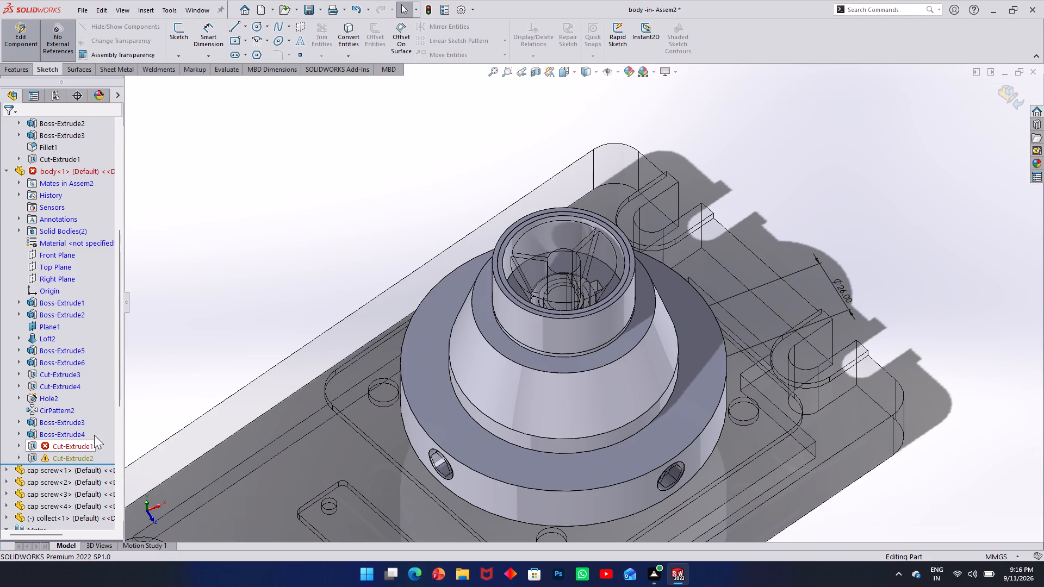
click(350, 270)
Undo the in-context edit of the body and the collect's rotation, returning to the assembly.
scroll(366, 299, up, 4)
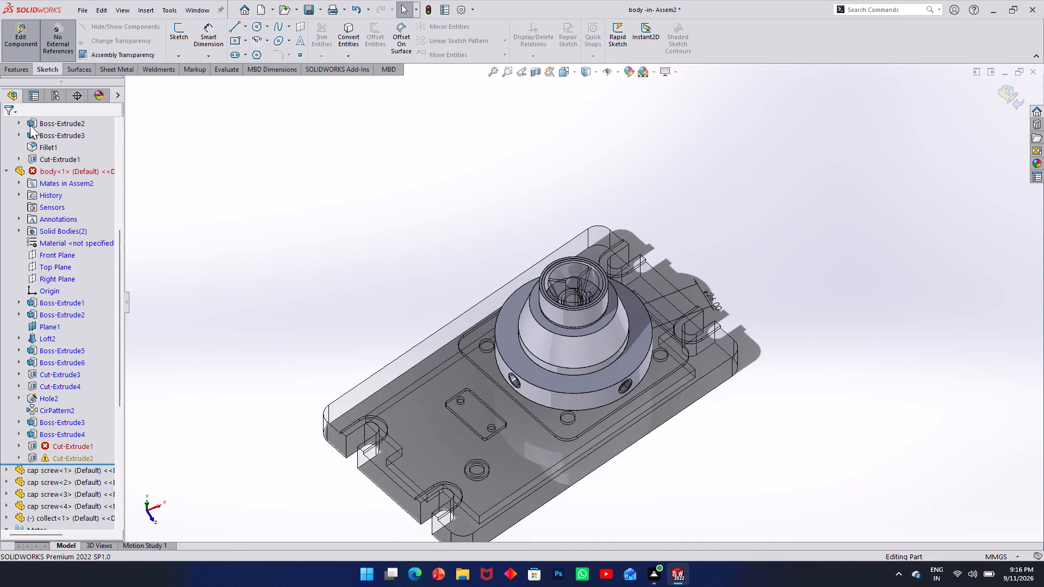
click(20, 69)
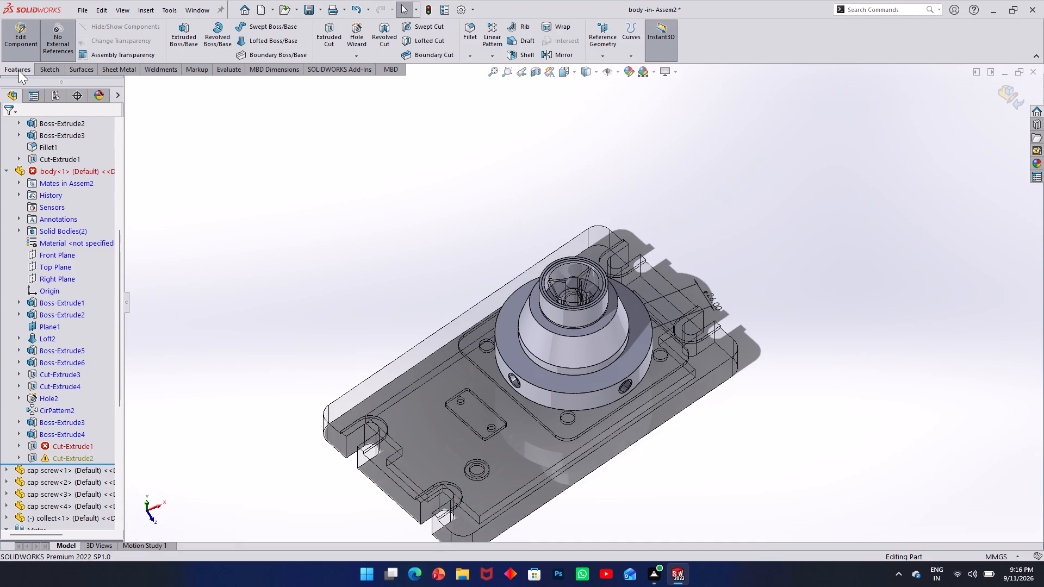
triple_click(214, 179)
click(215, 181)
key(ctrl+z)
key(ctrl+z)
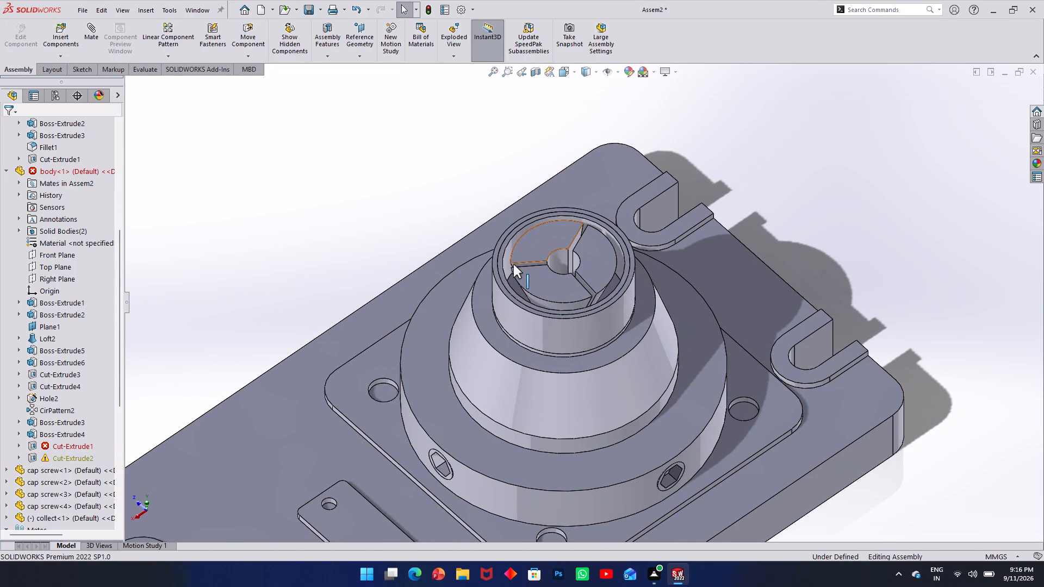
Examine the body's failing Cut-Extrude1 and Cut-Extrude2 features.
click(83, 457)
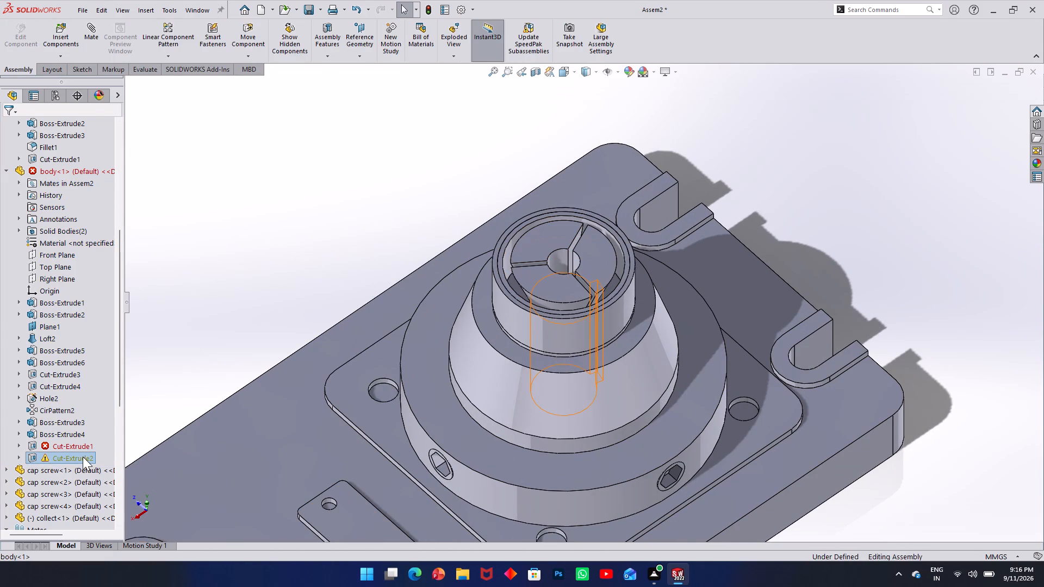
click(75, 448)
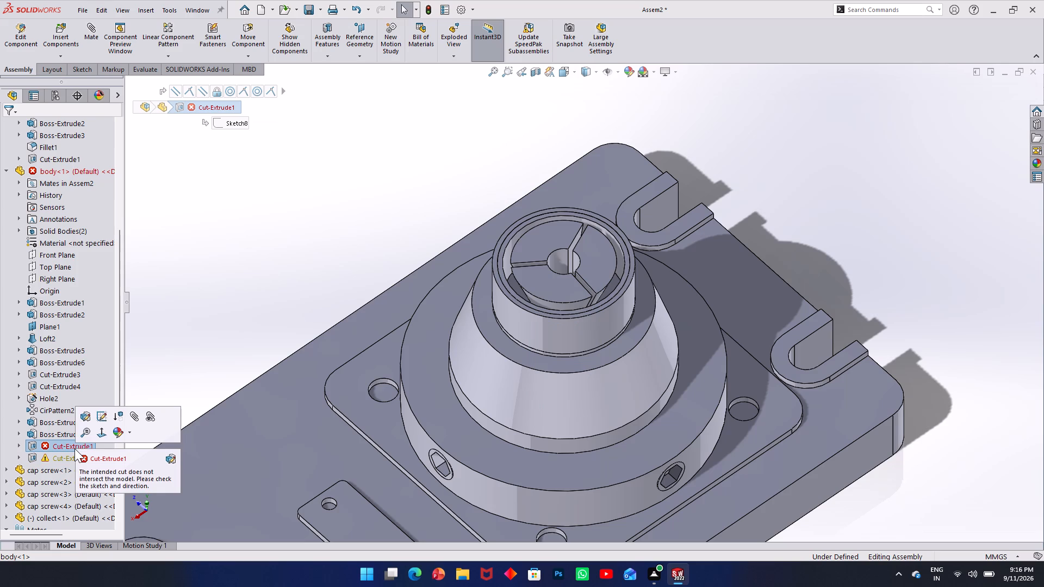
double_click(67, 447)
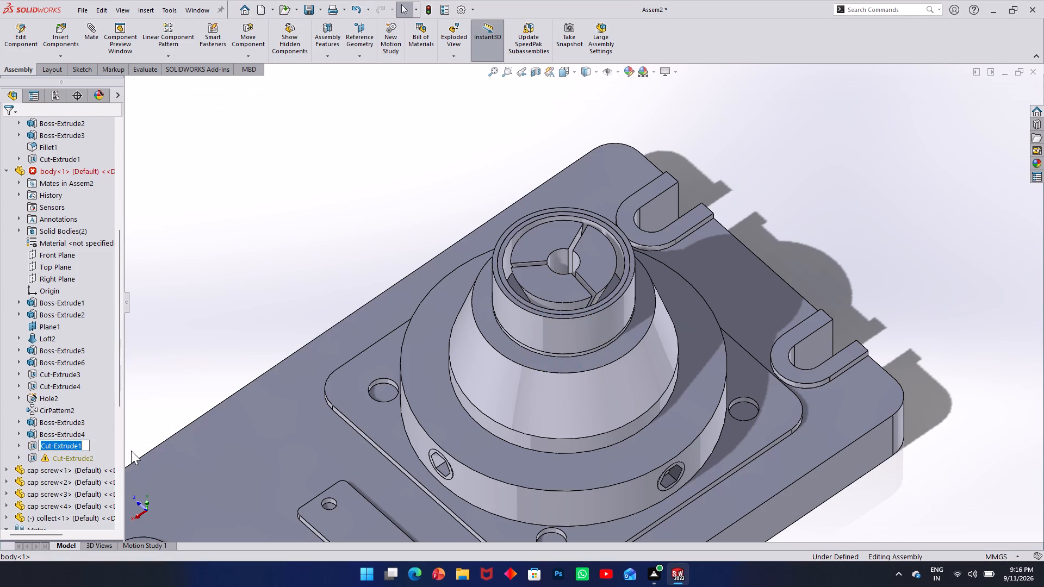
click(181, 371)
click(36, 443)
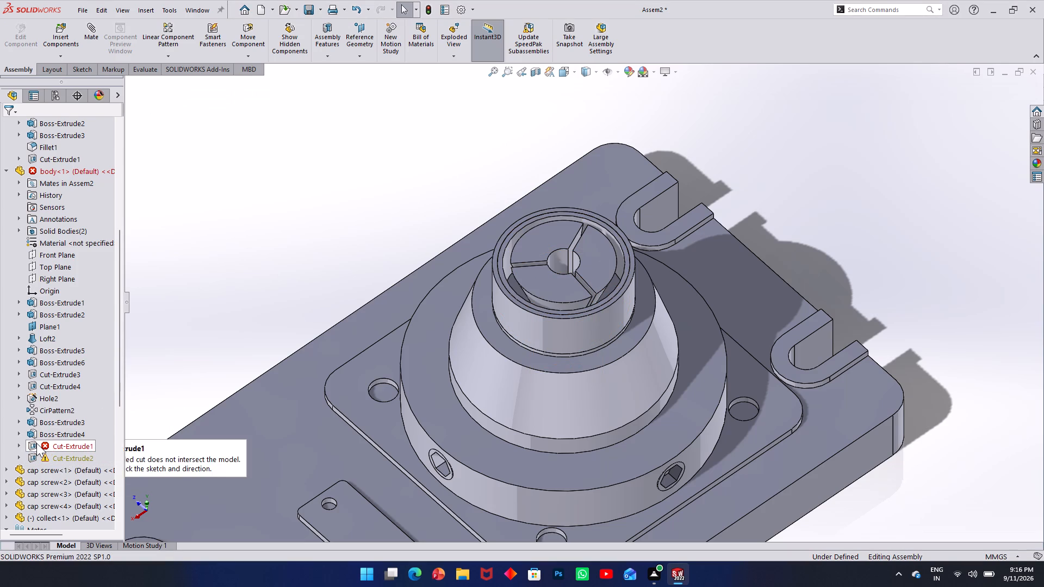
Turn the collect component slightly about its axis inside the body's upper bore.
middle_drag(373, 280, 352, 235)
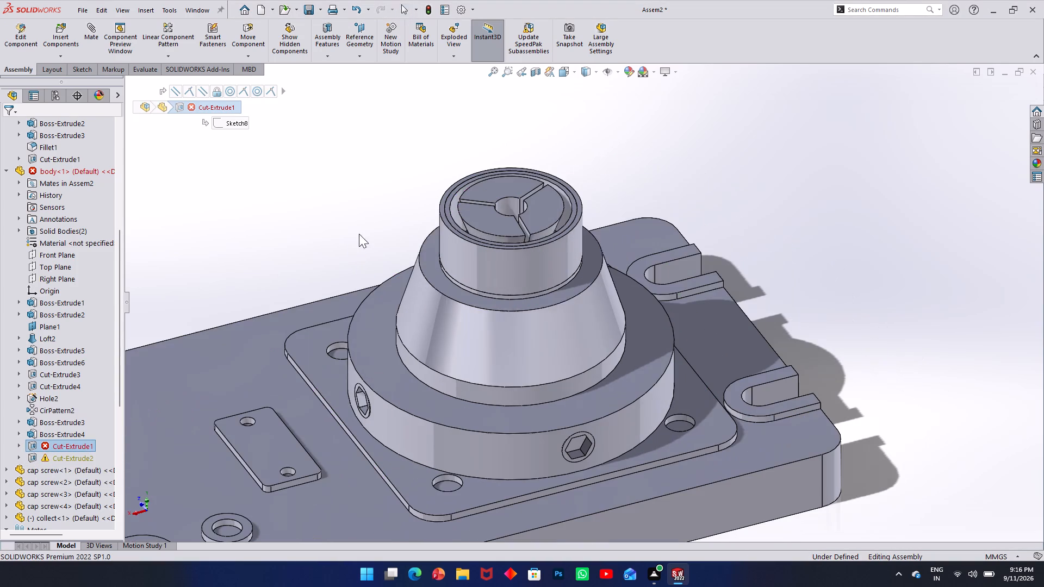
drag(520, 223, 532, 152)
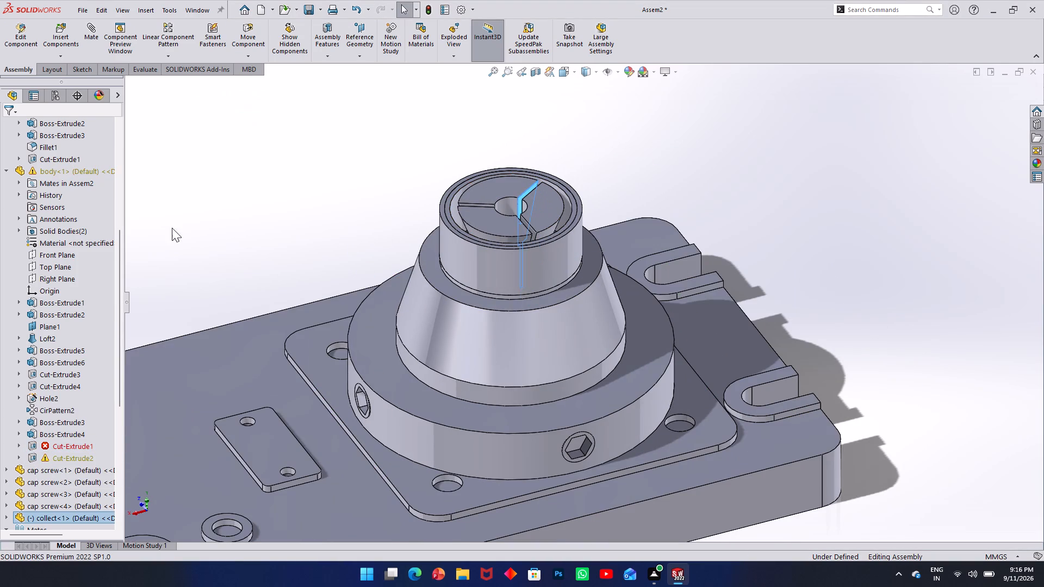
Delete the Distance5 mate between the collect and the body.
scroll(70, 408, down, 6)
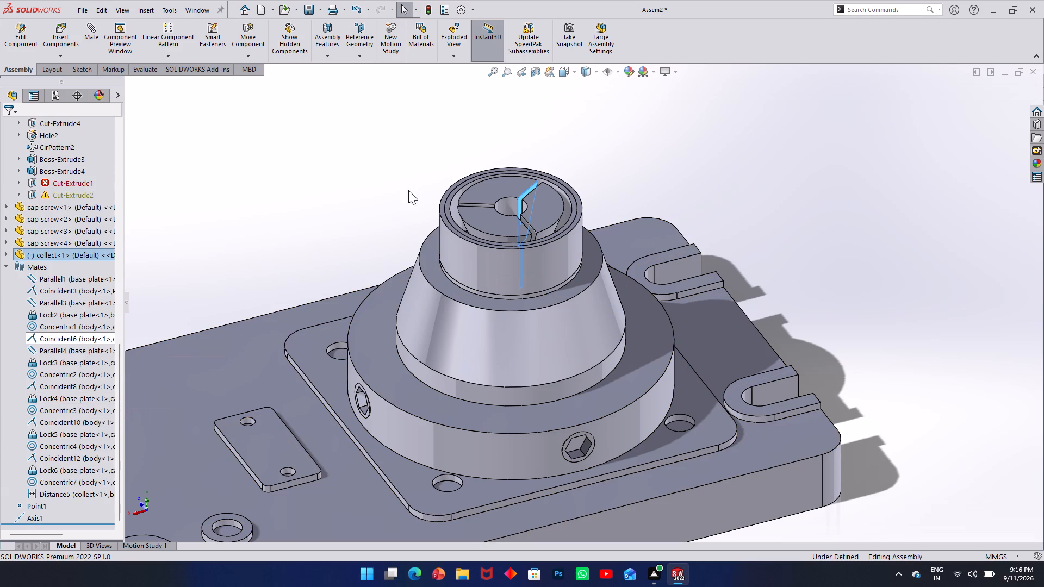
click(369, 192)
middle_drag(545, 212, 481, 245)
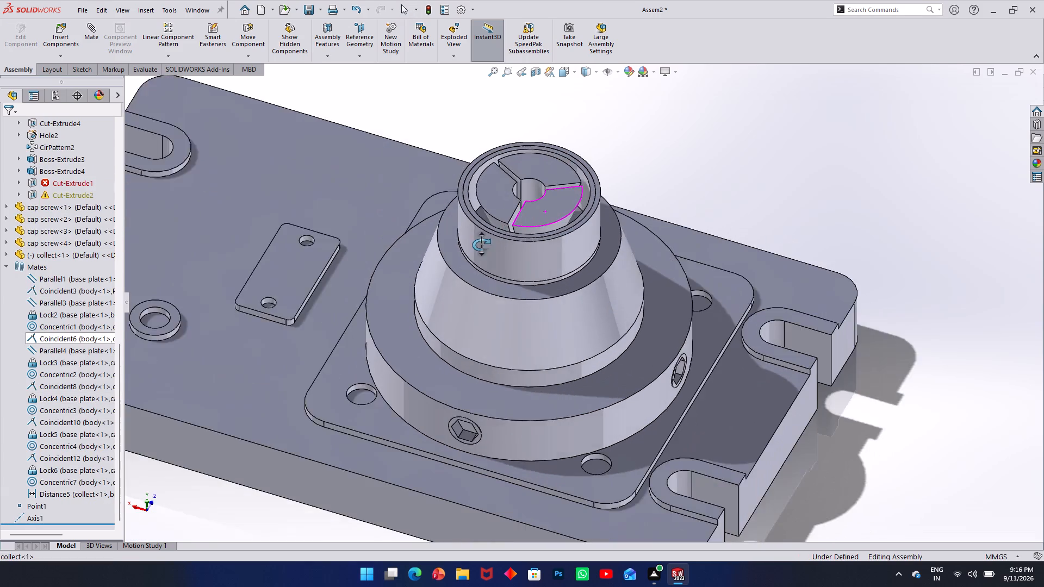
middle_drag(481, 245, 484, 253)
scroll(545, 194, down, 1)
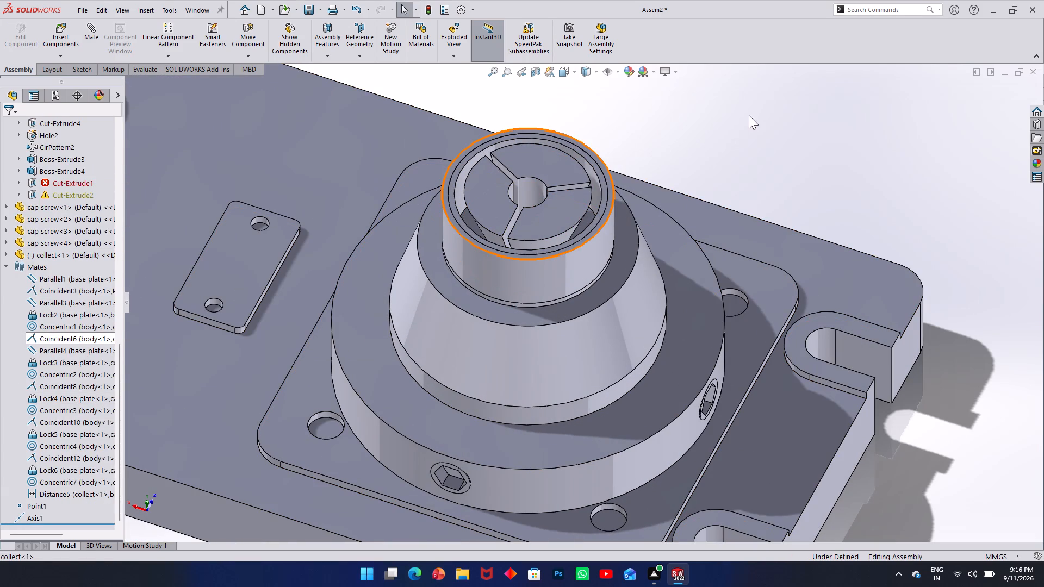
click(749, 115)
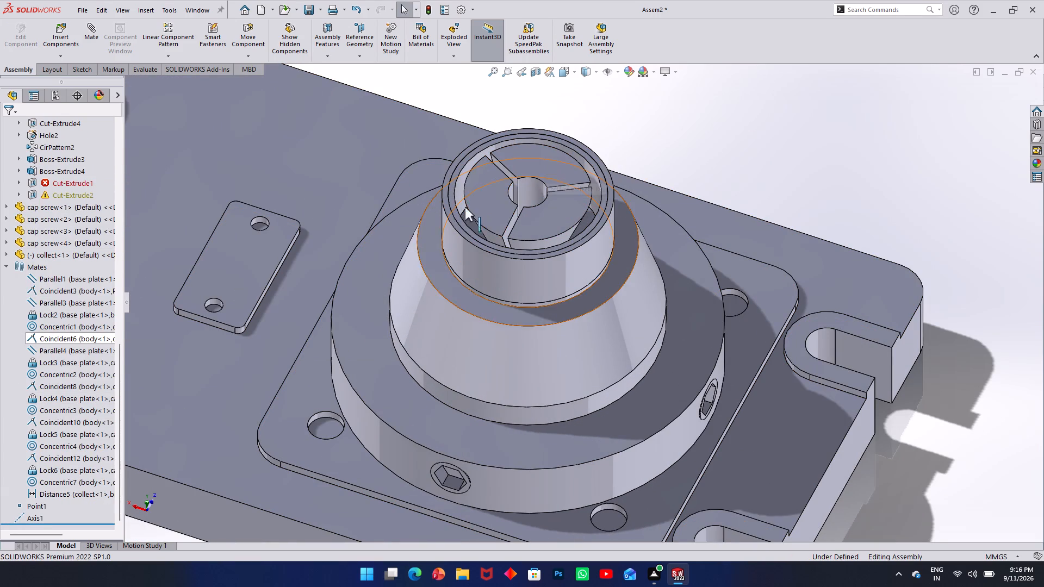
scroll(532, 209, up, 2)
scroll(73, 429, down, 4)
click(6, 265)
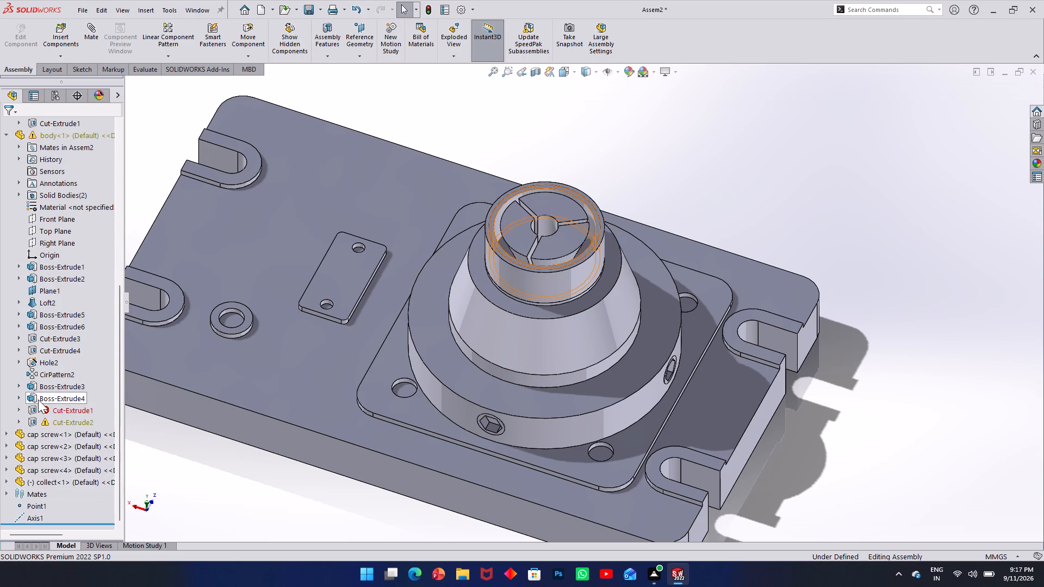
scroll(42, 410, up, 3)
scroll(43, 410, down, 4)
scroll(24, 457, down, 1)
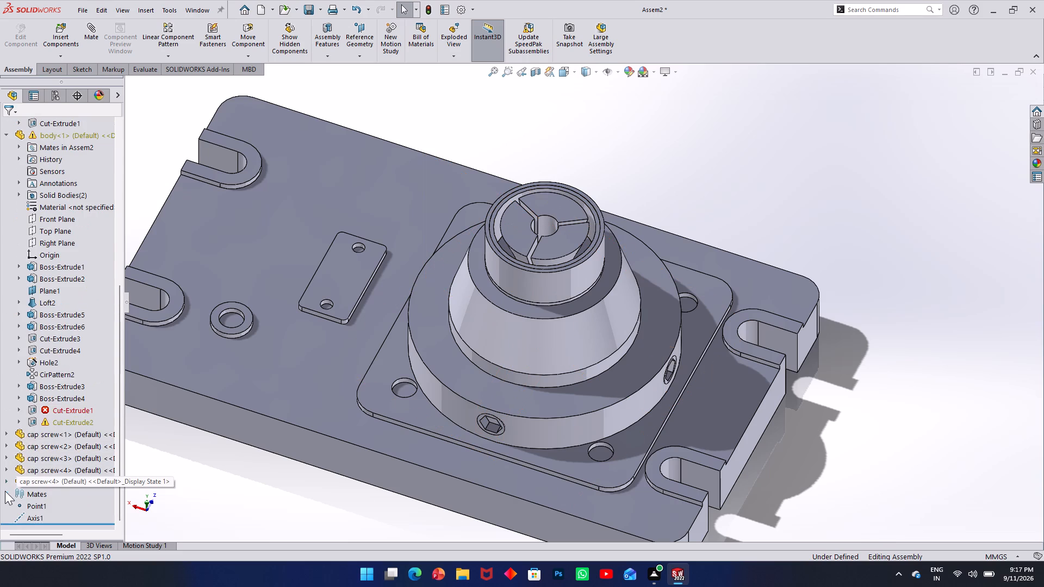
click(2, 494)
click(9, 494)
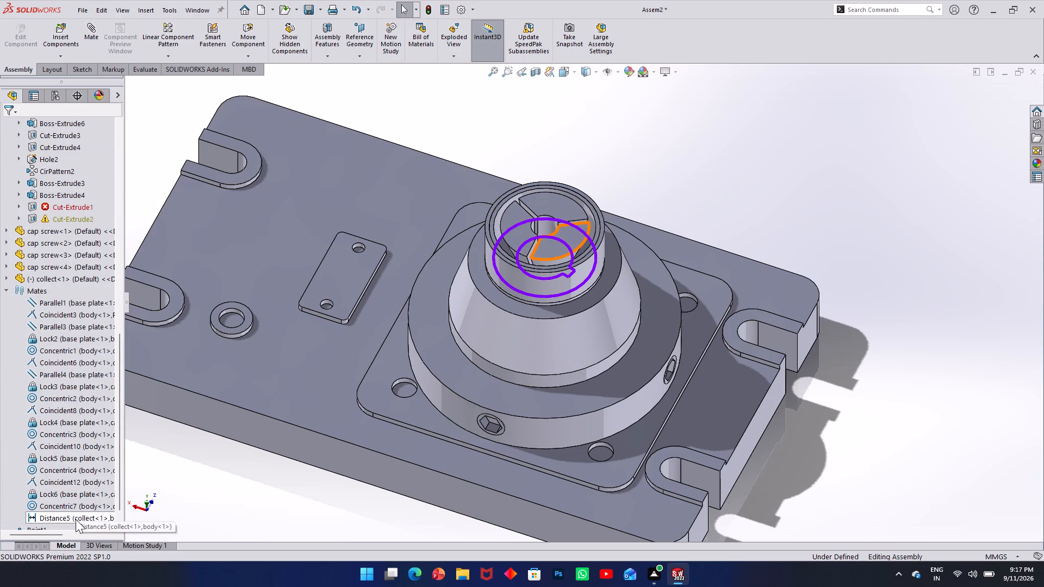
right_click(76, 519)
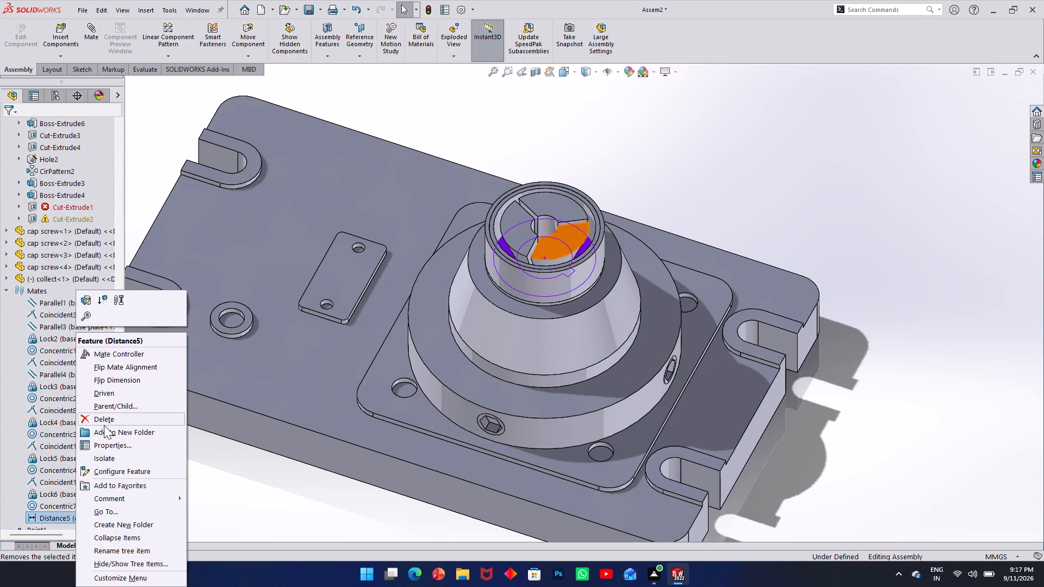
click(104, 425)
Move the collect component up along its axis, out of the body's upper bore.
click(578, 233)
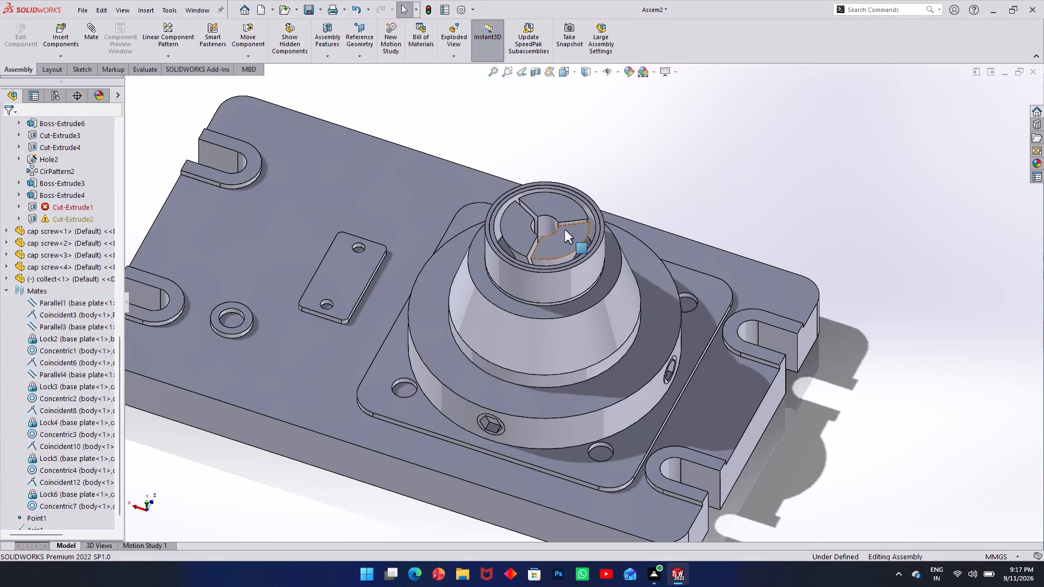
drag(564, 229, 582, 54)
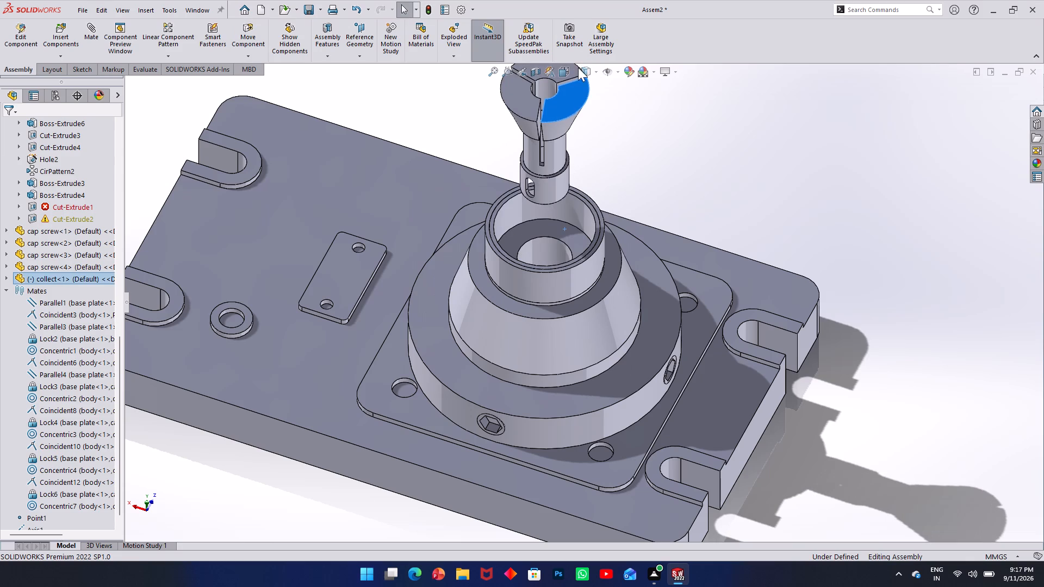
Examine where Sketch8 of the body's Cut-Extrude1 lies relative to the body and base plate, from above and below.
click(77, 215)
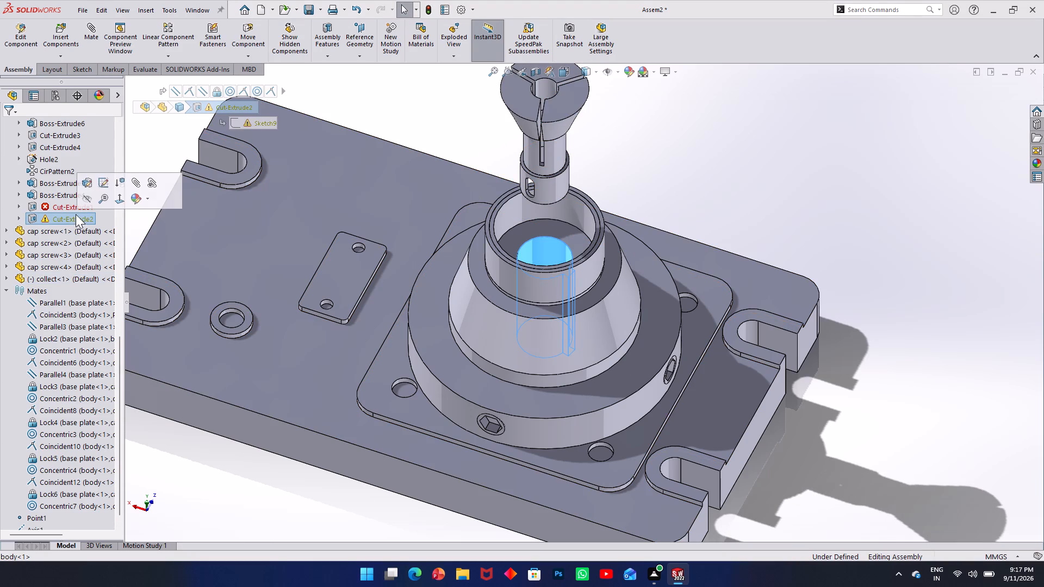
click(69, 204)
click(67, 214)
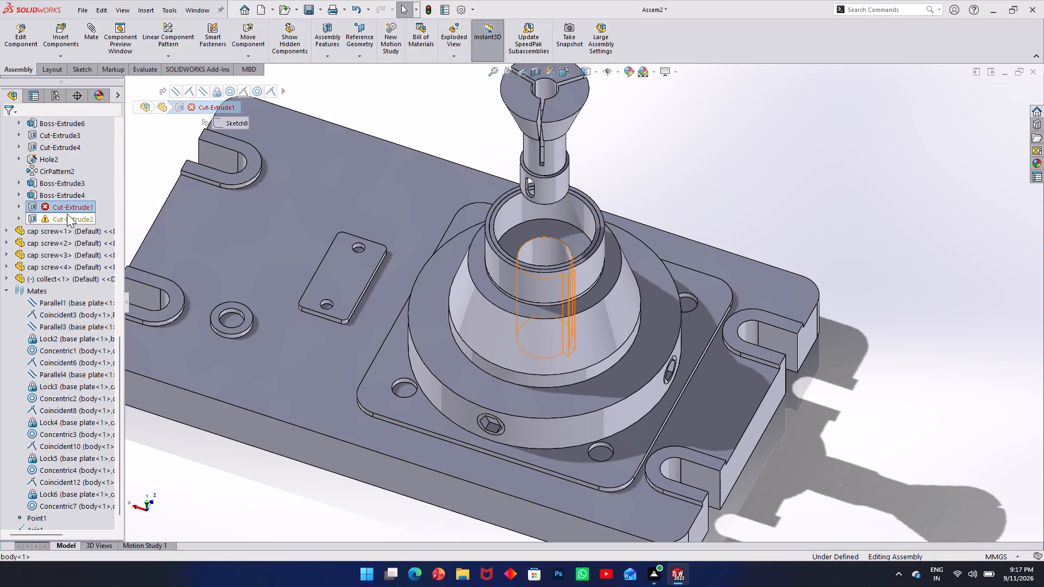
click(72, 205)
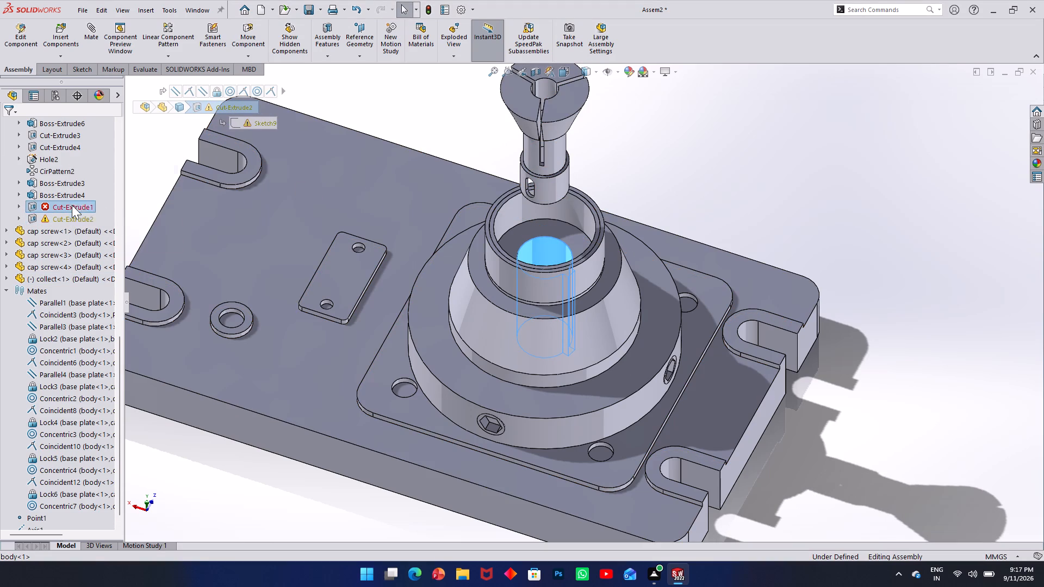
click(17, 204)
click(42, 220)
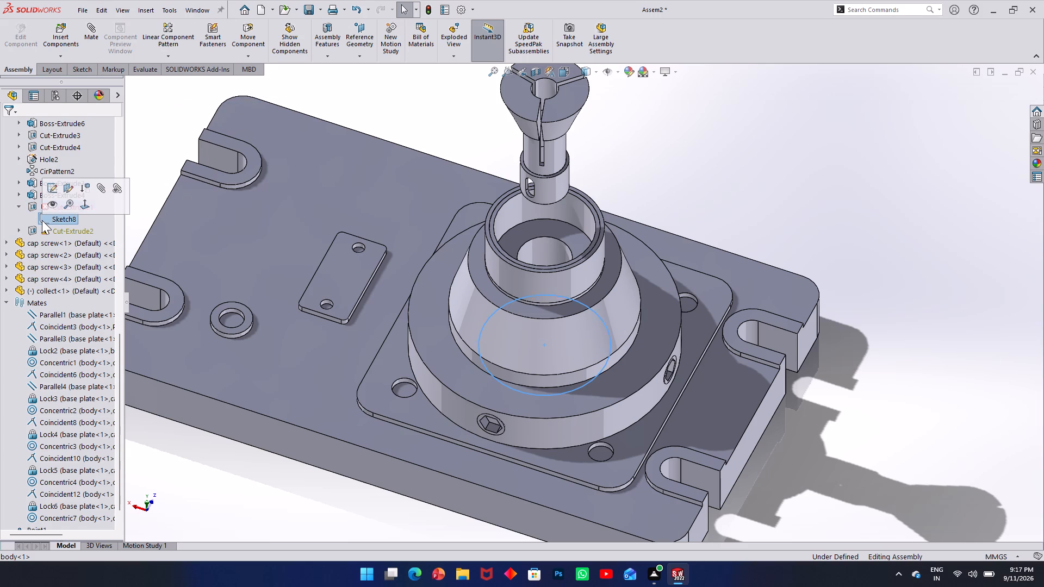
middle_drag(424, 214, 380, 304)
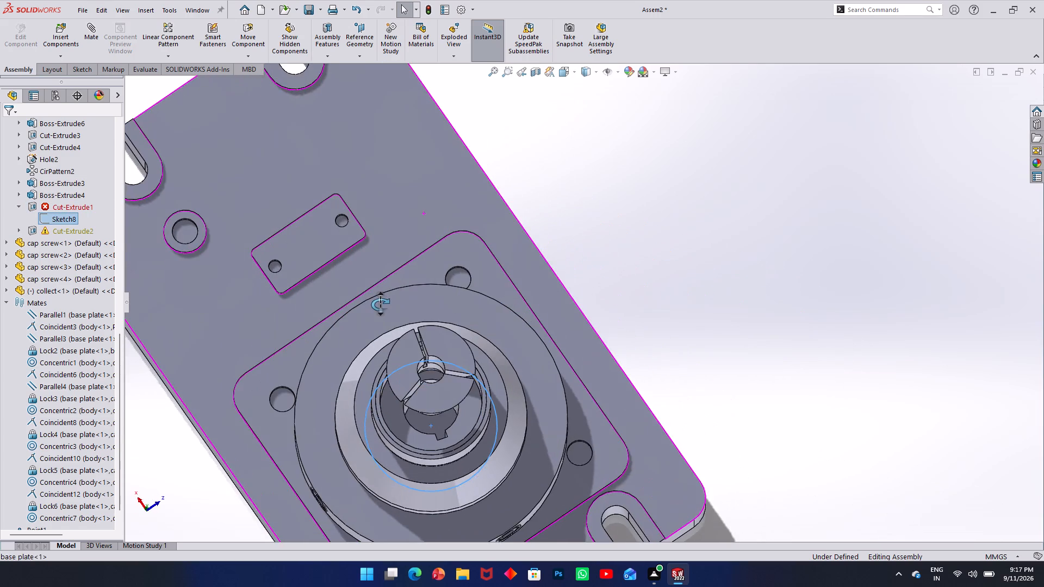
middle_drag(380, 304, 488, 0)
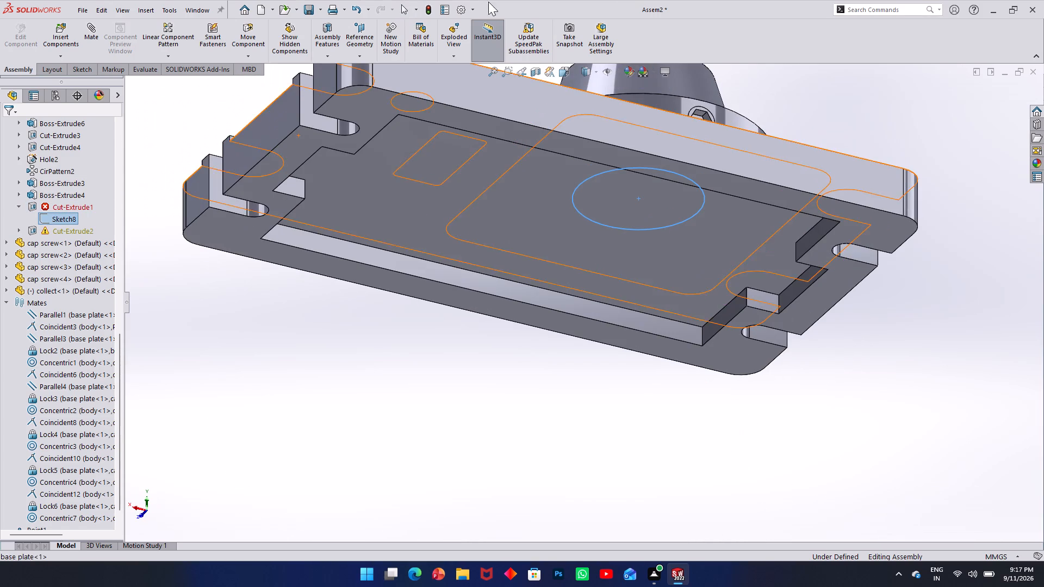
scroll(491, 159, up, 3)
middle_drag(501, 161, 485, 64)
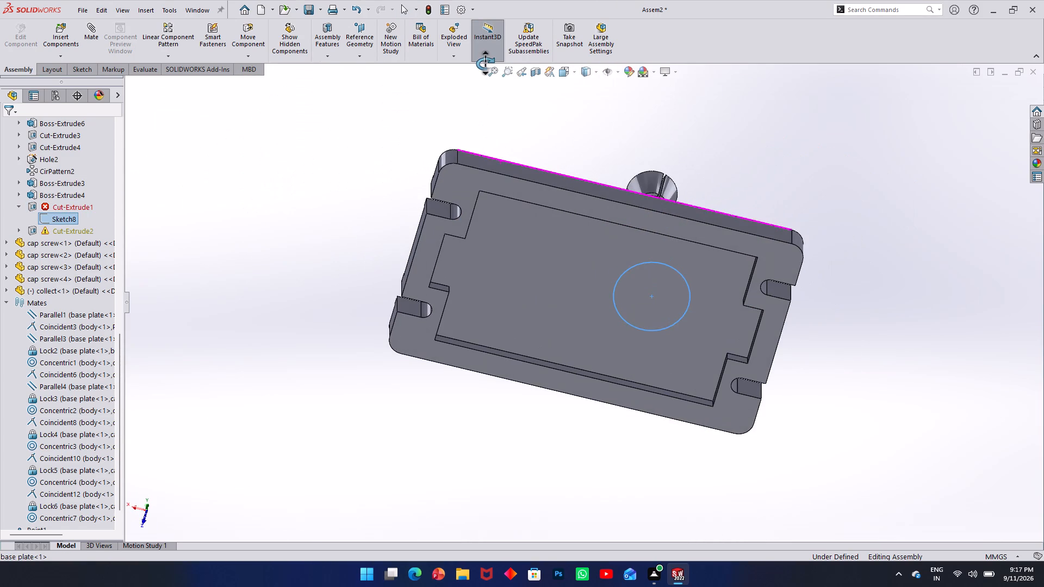
middle_drag(485, 64, 472, 397)
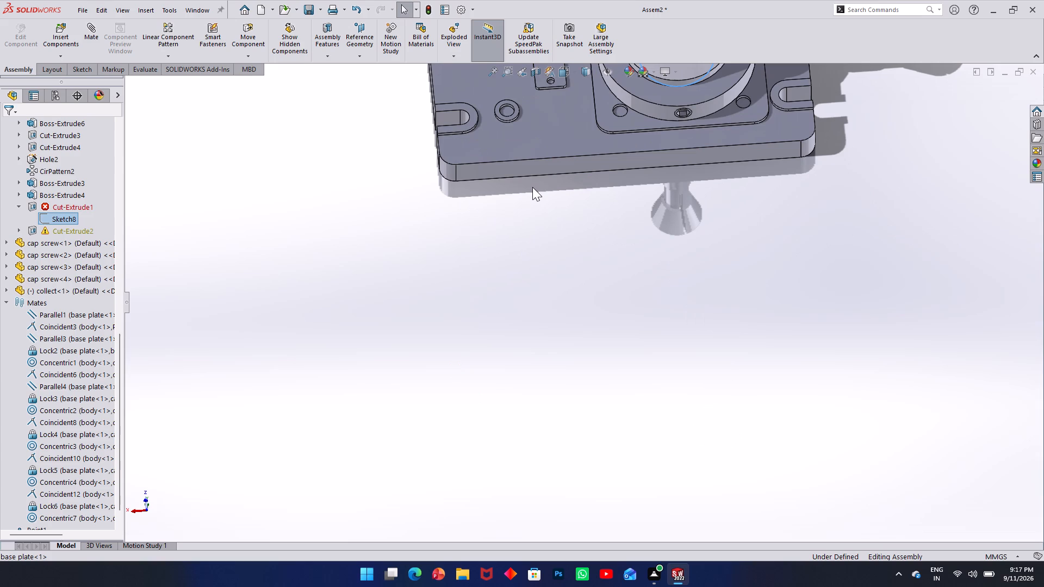
scroll(568, 119, up, 2)
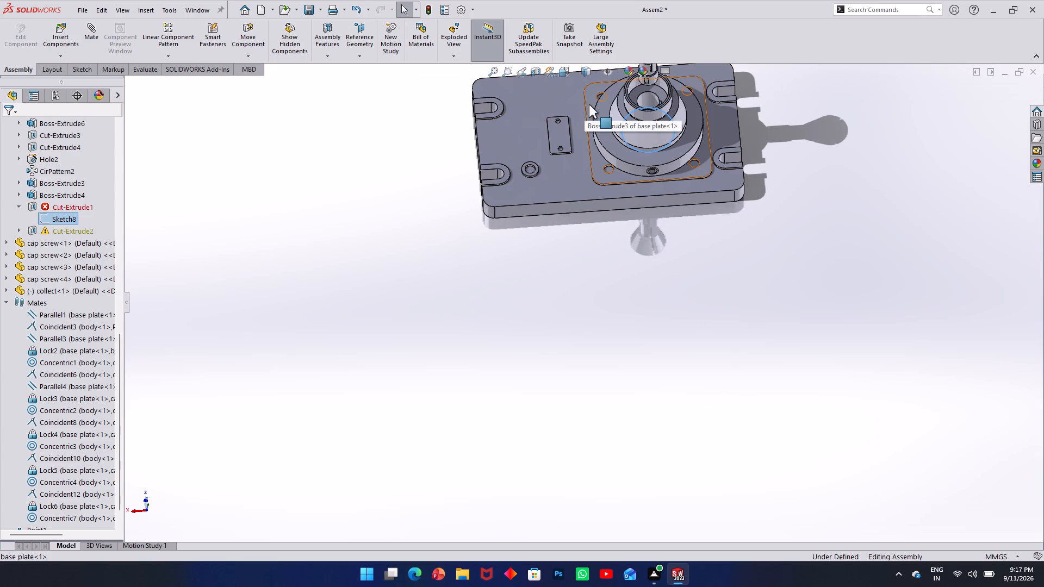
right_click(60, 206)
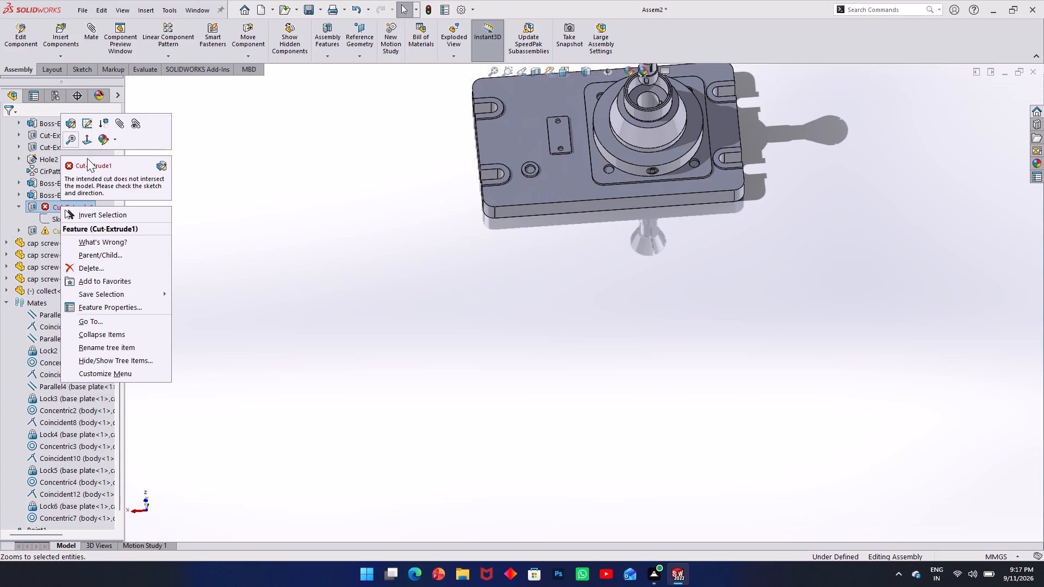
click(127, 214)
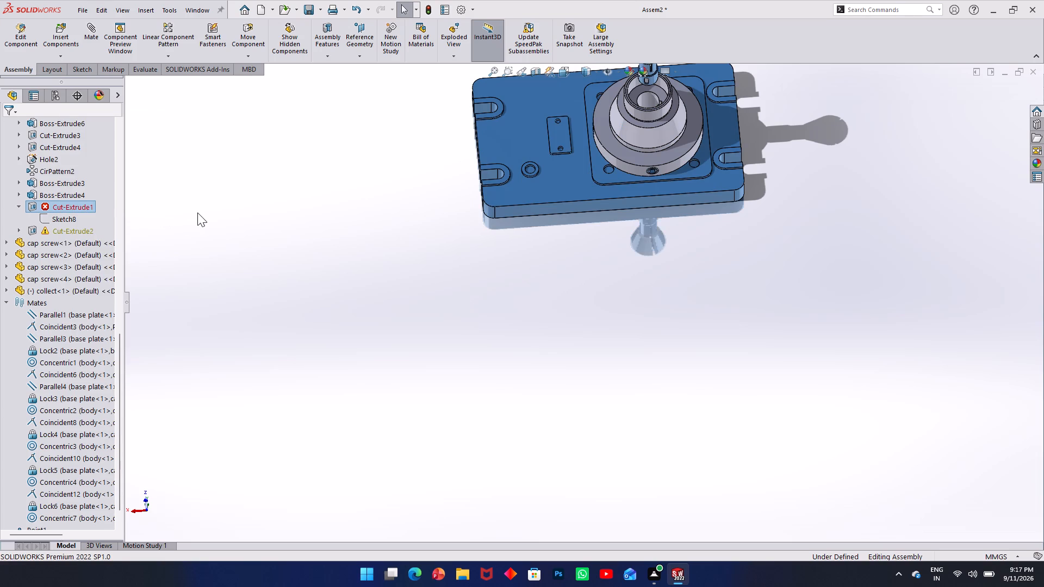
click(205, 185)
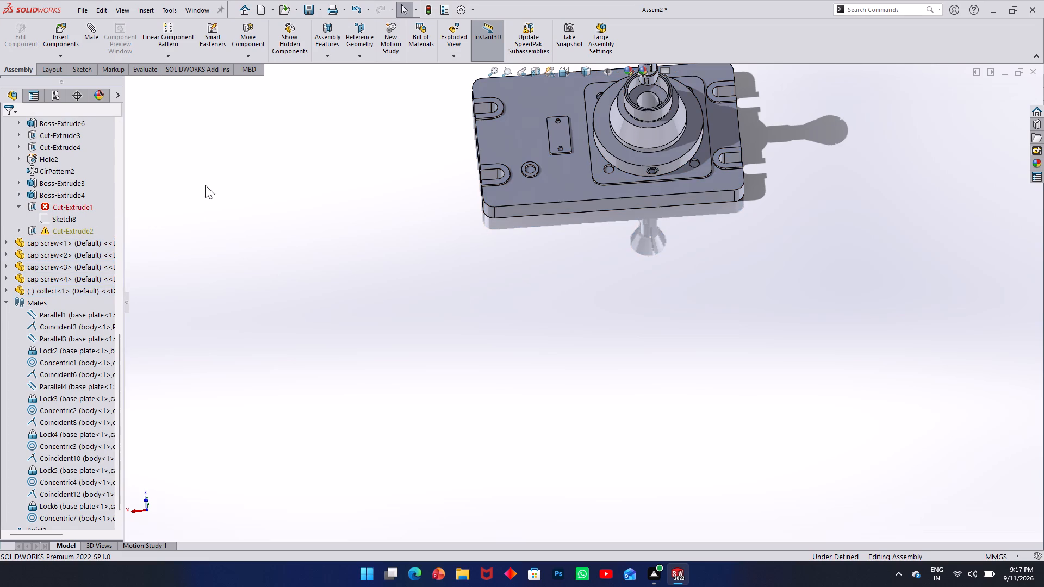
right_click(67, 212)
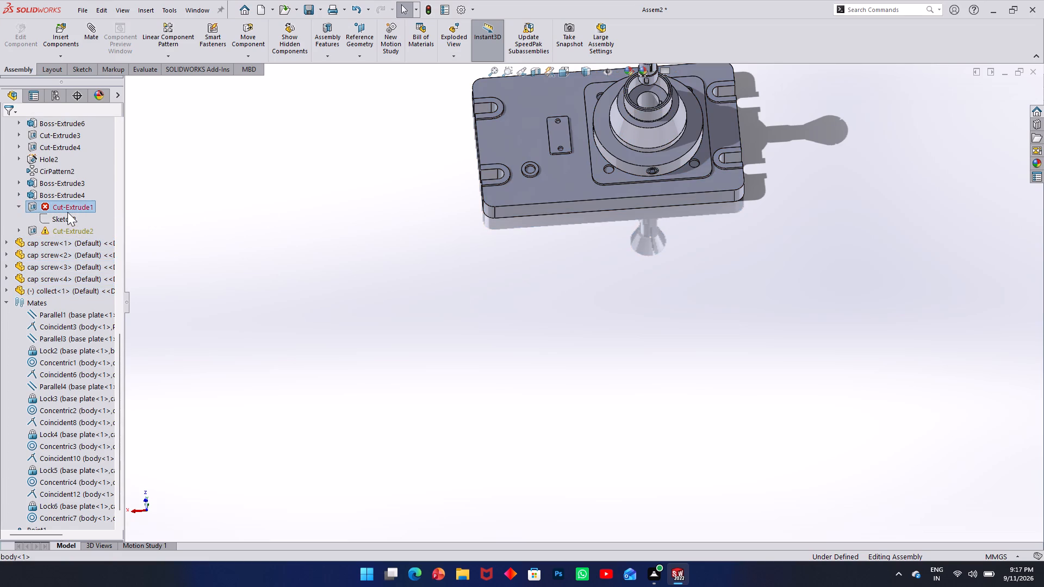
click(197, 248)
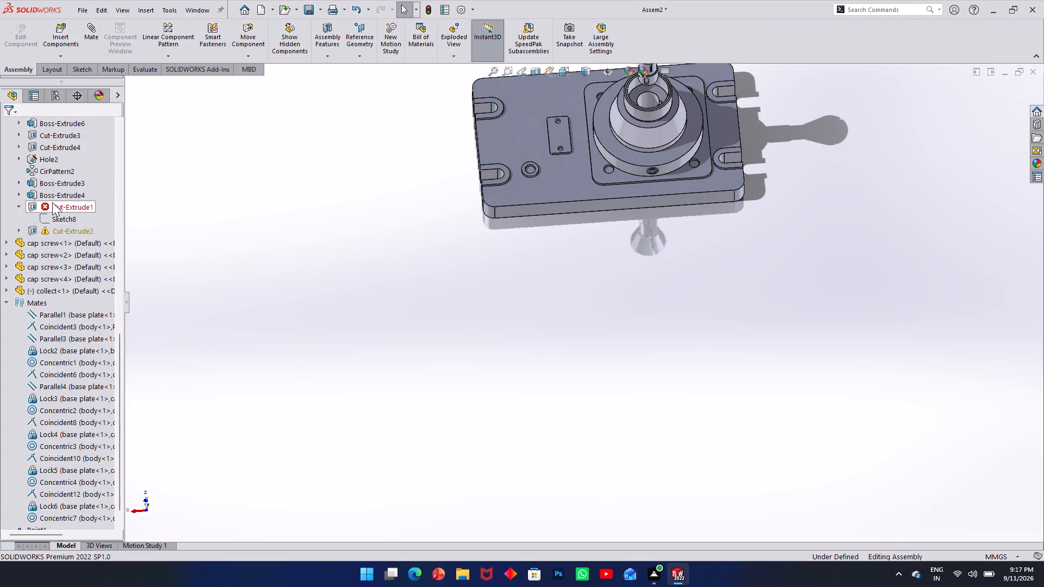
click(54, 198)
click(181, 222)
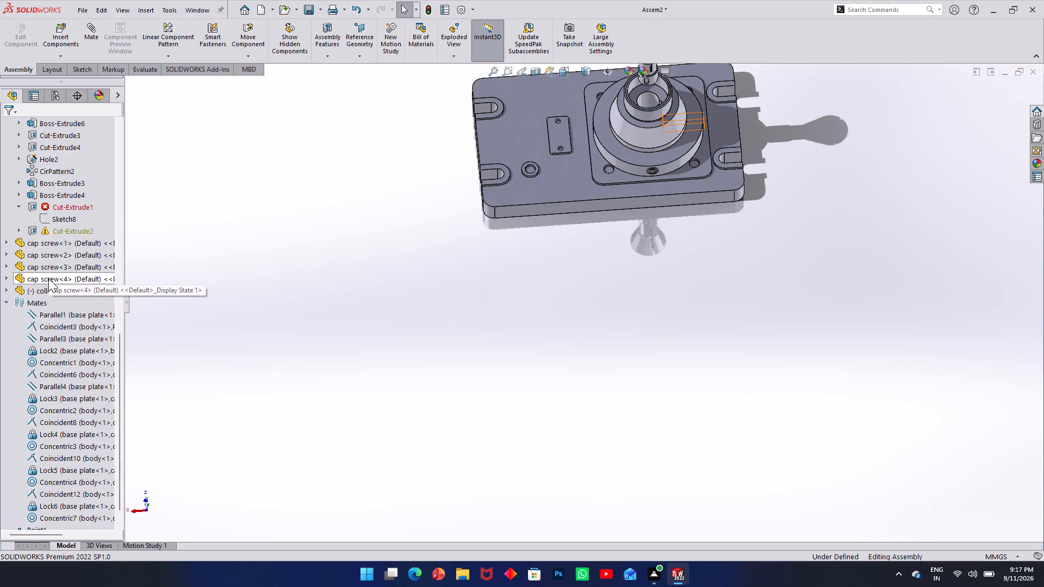
Fix the body component in place in the assembly.
scroll(39, 234, up, 3)
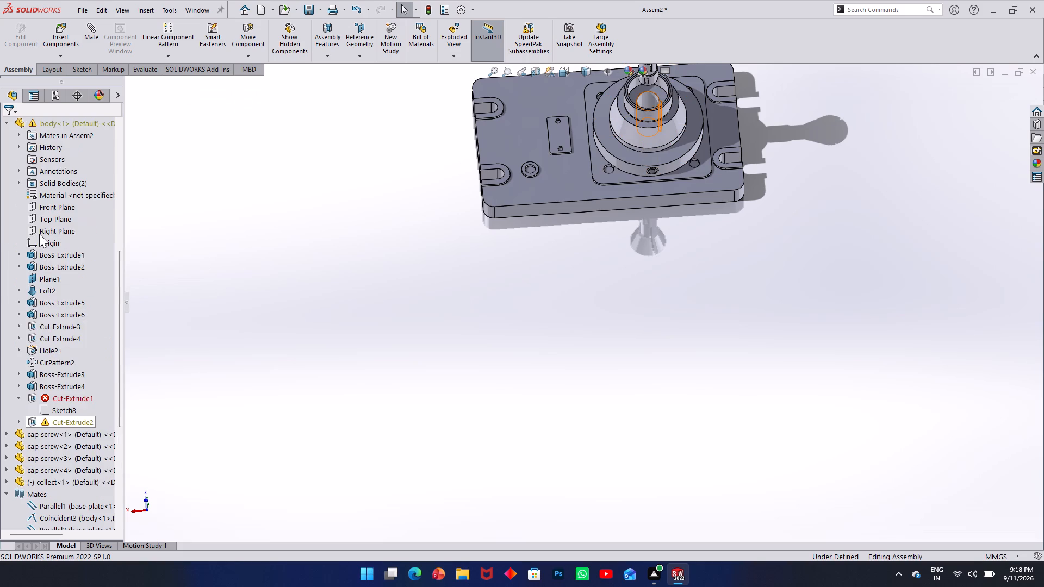
right_click(57, 222)
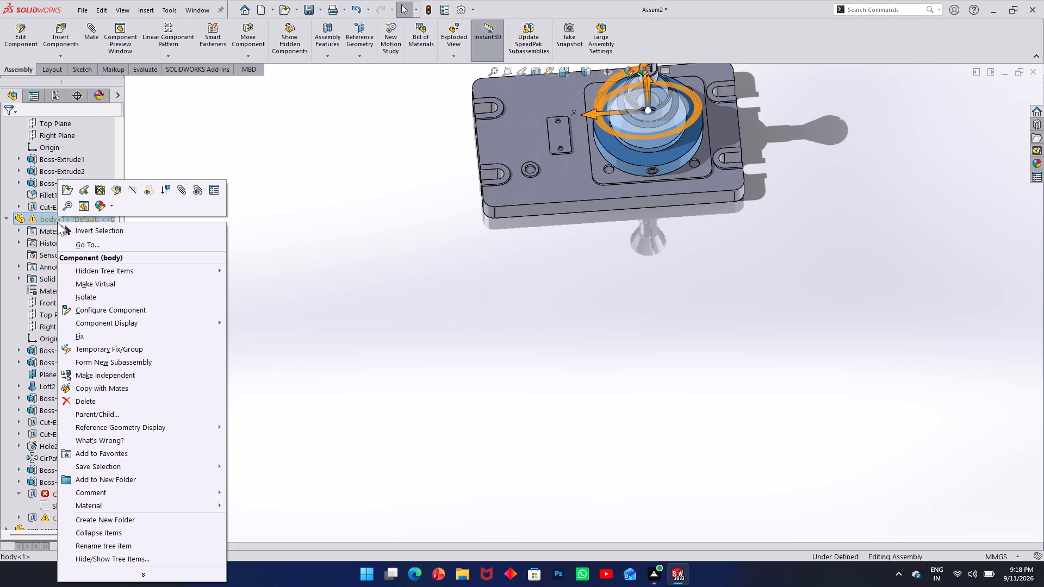
click(77, 330)
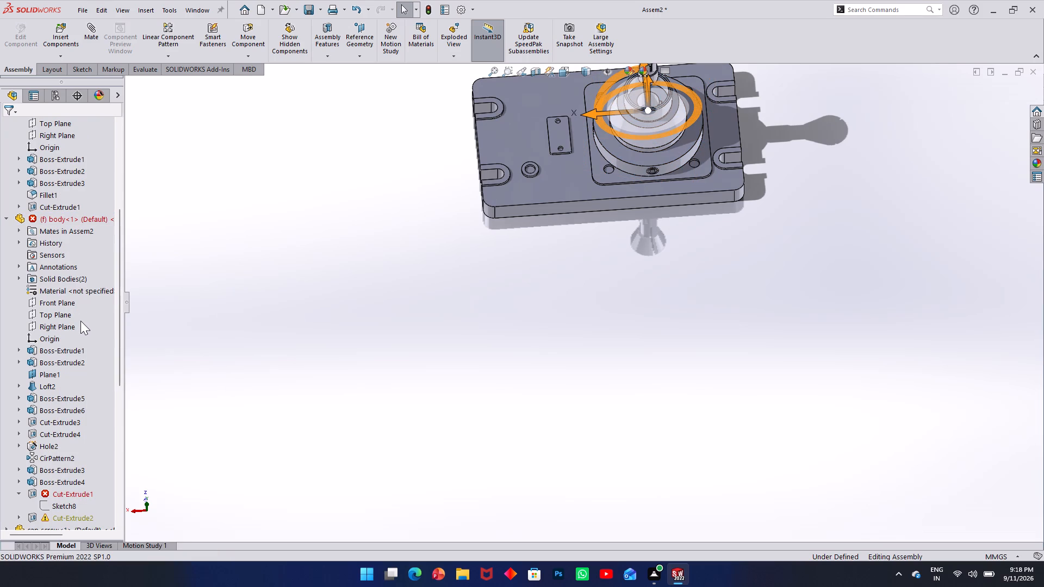
click(182, 285)
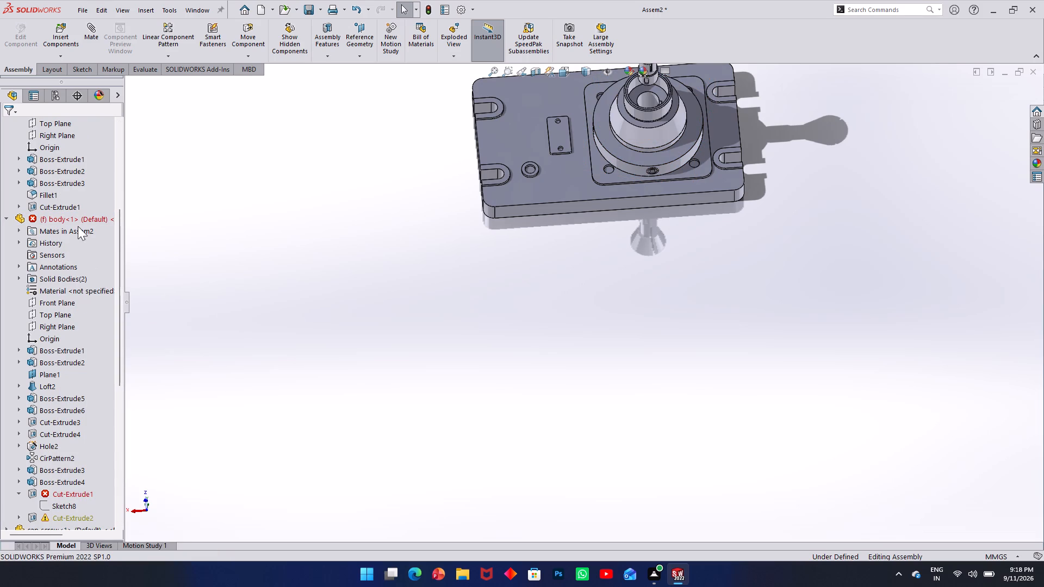
List the mates of the body's Cut-Extrude1 and examine the body and collect from above, below and the side.
scroll(80, 220, down, 2)
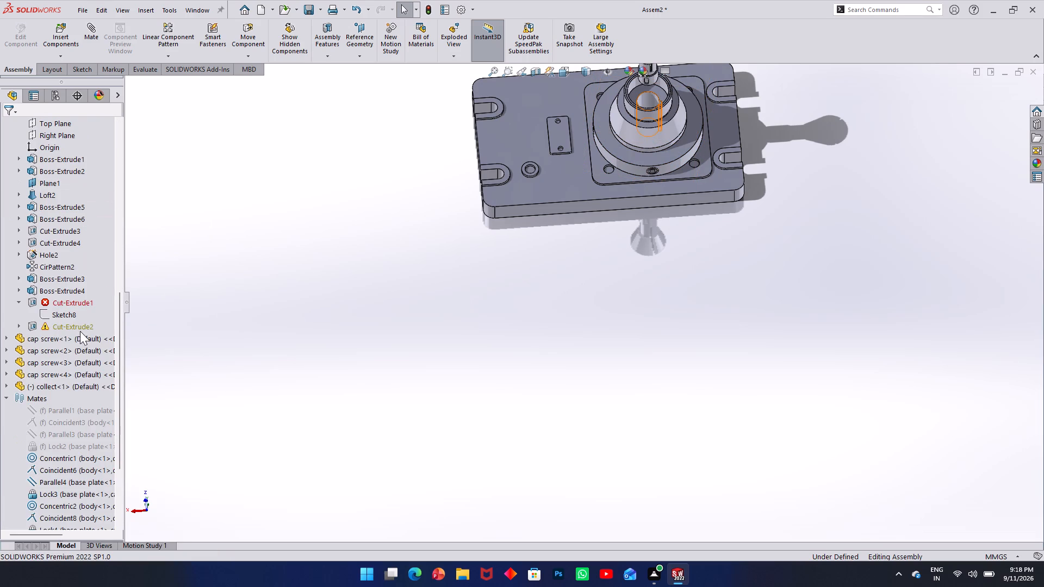
right_click(77, 303)
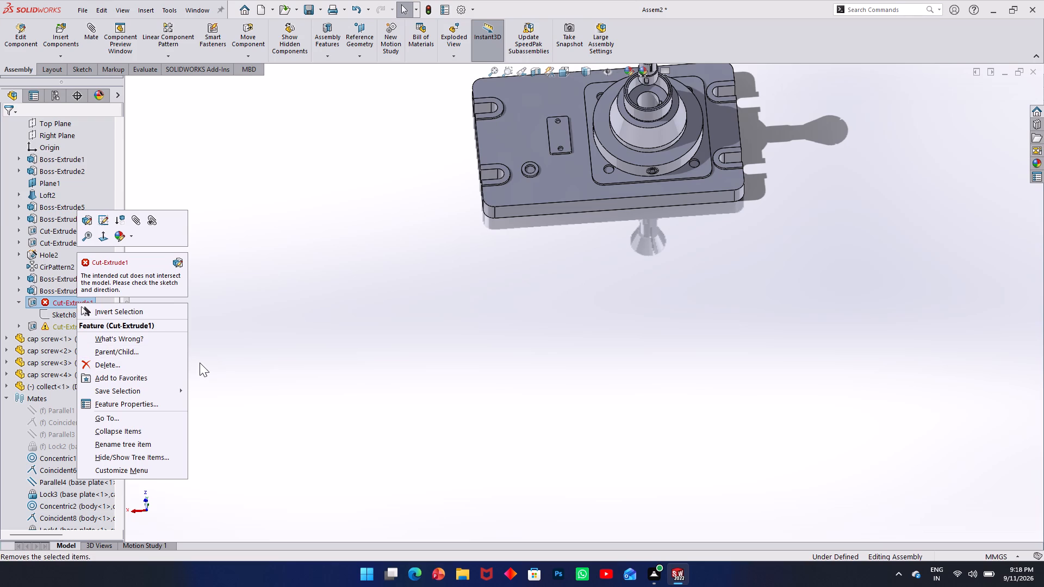
click(148, 219)
scroll(564, 127, down, 4)
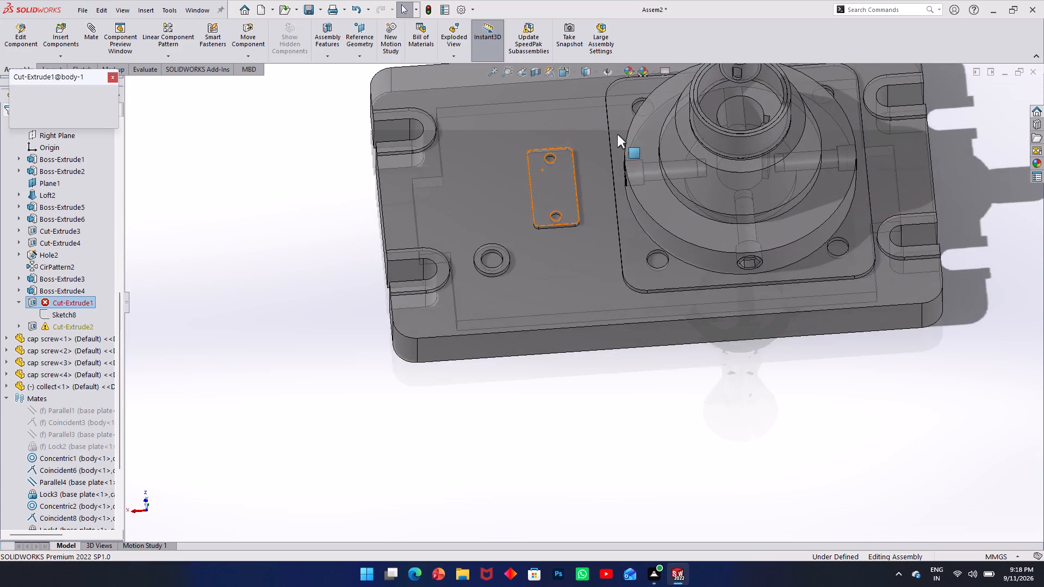
scroll(676, 118, down, 3)
scroll(676, 118, up, 1)
middle_drag(675, 118, 662, 47)
scroll(713, 115, up, 1)
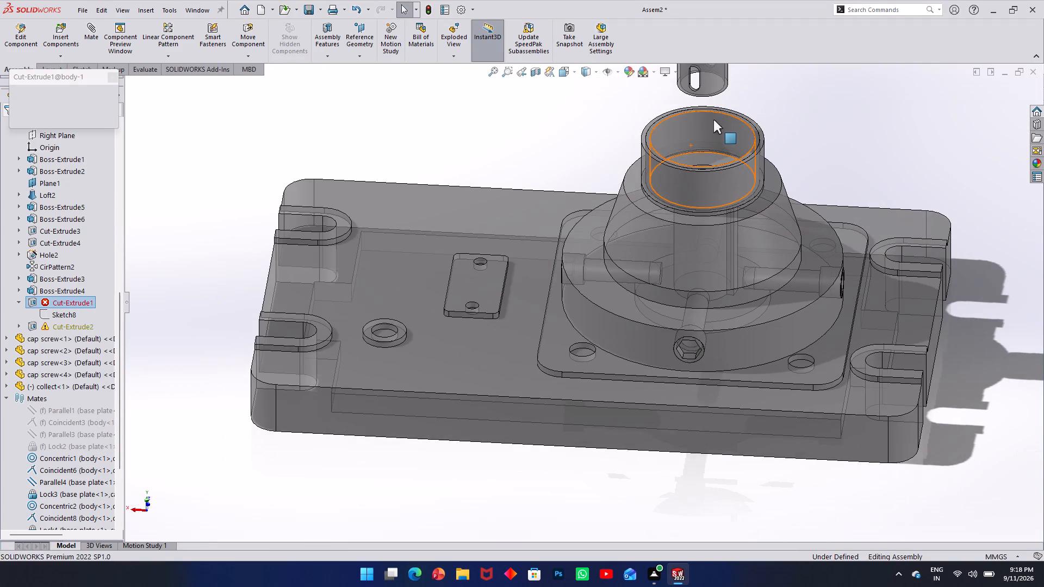
scroll(739, 262, down, 2)
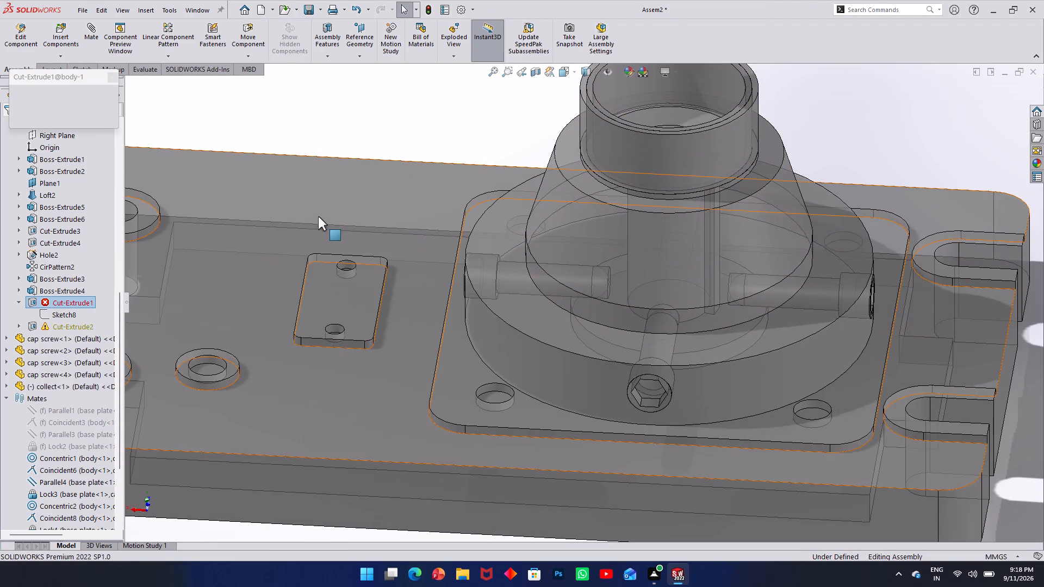
middle_drag(717, 397, 681, 166)
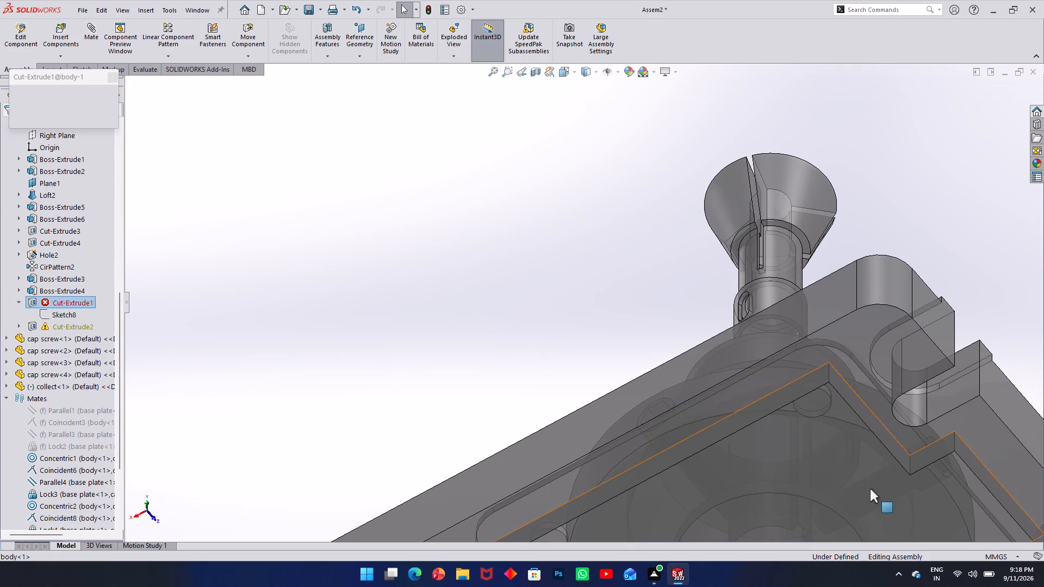
middle_drag(765, 345, 816, 492)
scroll(688, 353, down, 3)
scroll(674, 327, up, 2)
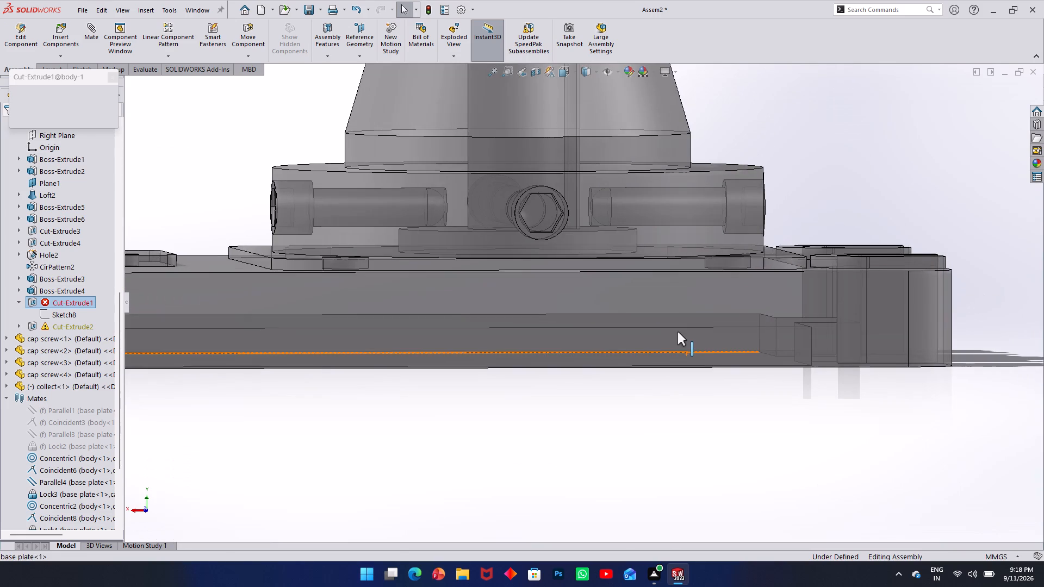
scroll(678, 332, up, 1)
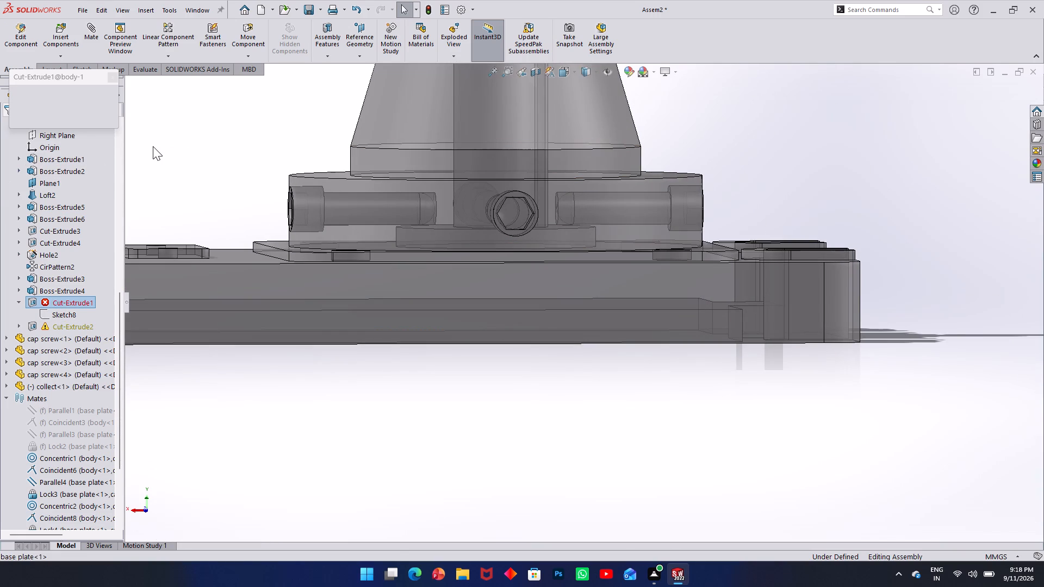
click(164, 169)
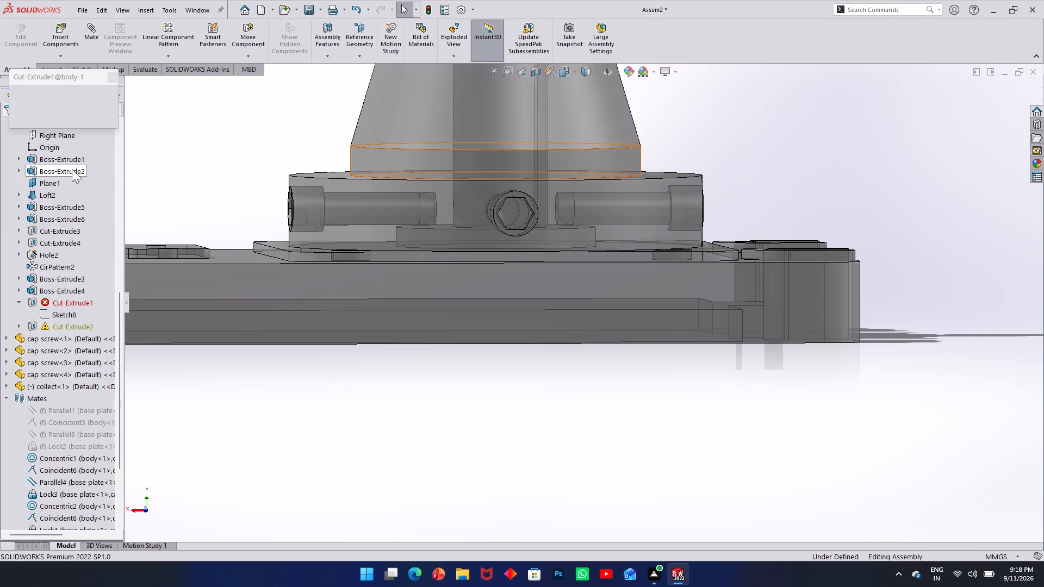
scroll(387, 220, up, 4)
scroll(450, 221, down, 5)
middle_drag(460, 220, 471, 292)
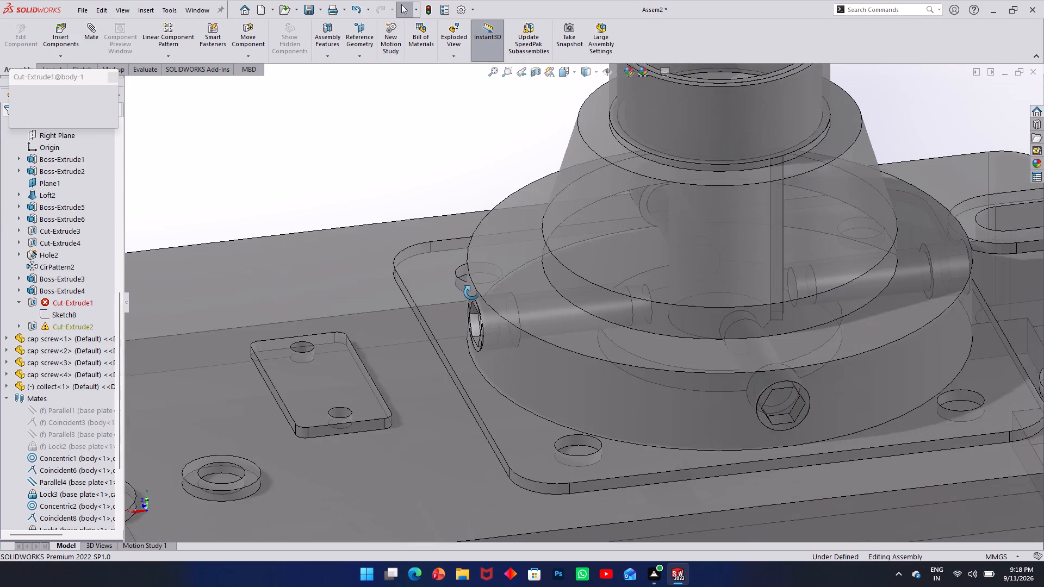
middle_drag(471, 292, 471, 293)
scroll(471, 293, up, 1)
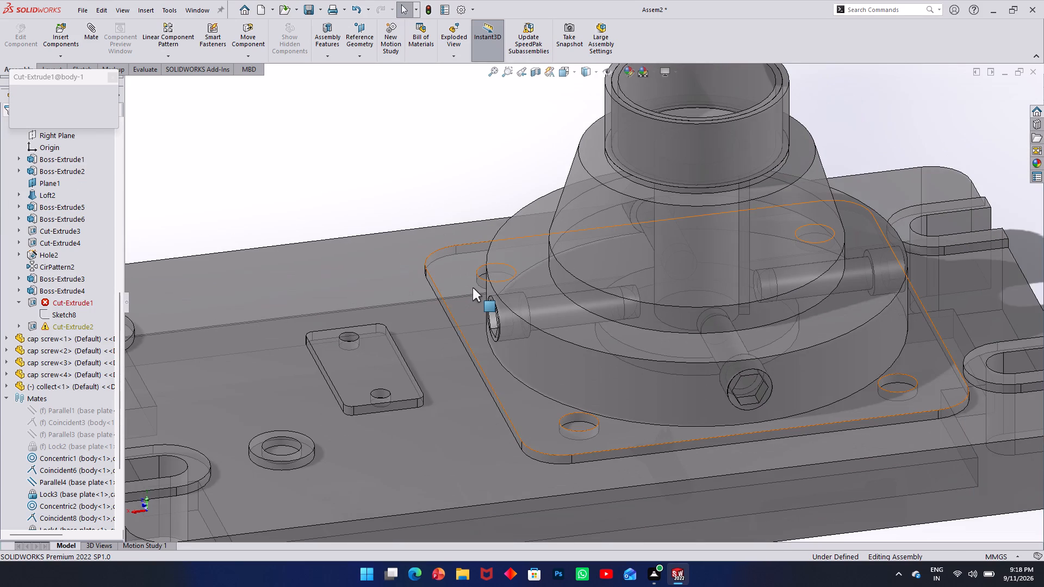
Undo the latest component changes, including the collect's move out of the body's bore.
key(ctrl+z)
key(ctrl+z)
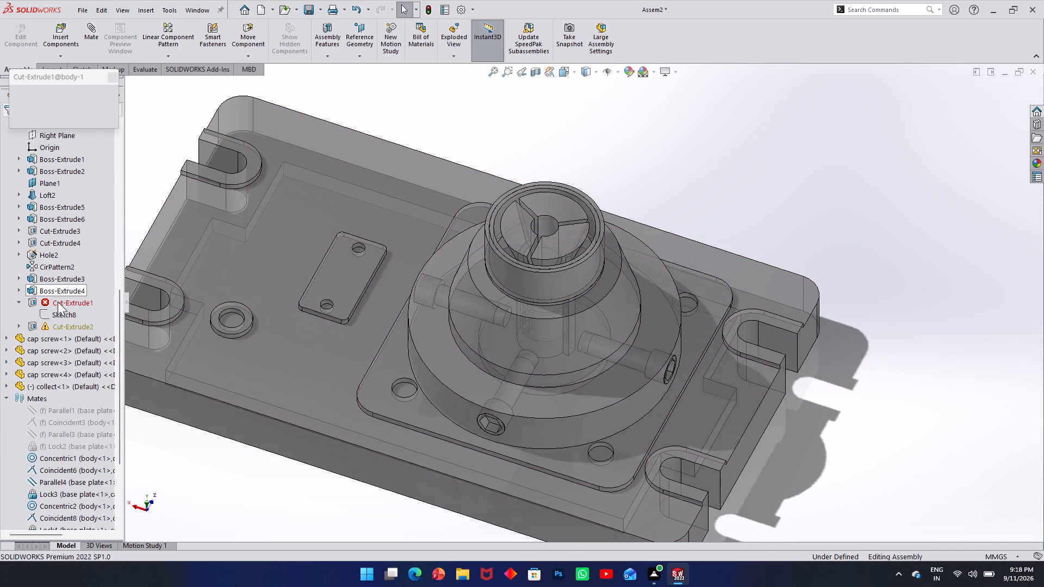
click(19, 302)
scroll(62, 361, down, 2)
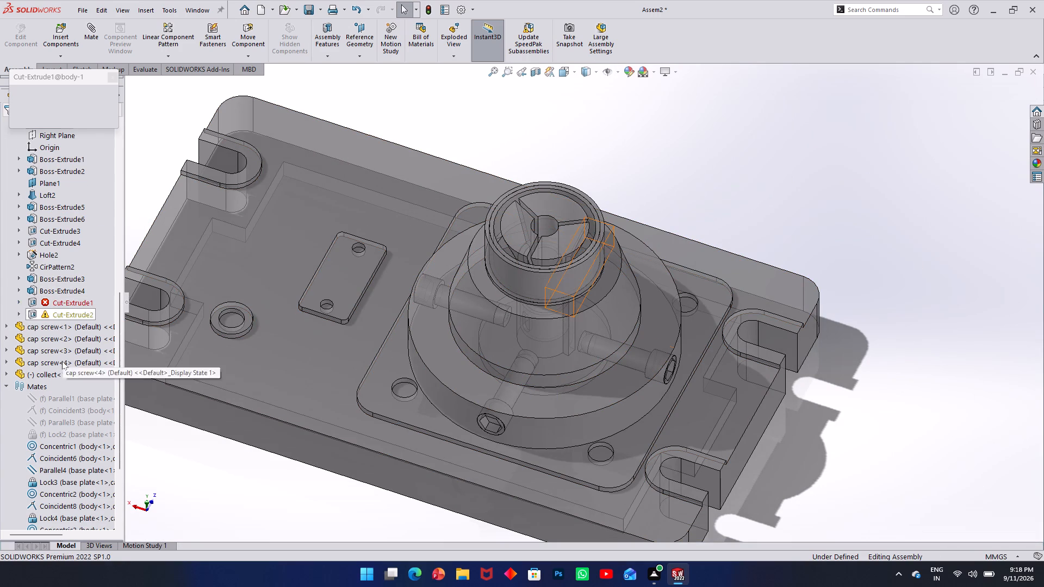
scroll(62, 361, down, 3)
scroll(61, 351, up, 5)
scroll(62, 347, down, 7)
scroll(39, 295, up, 5)
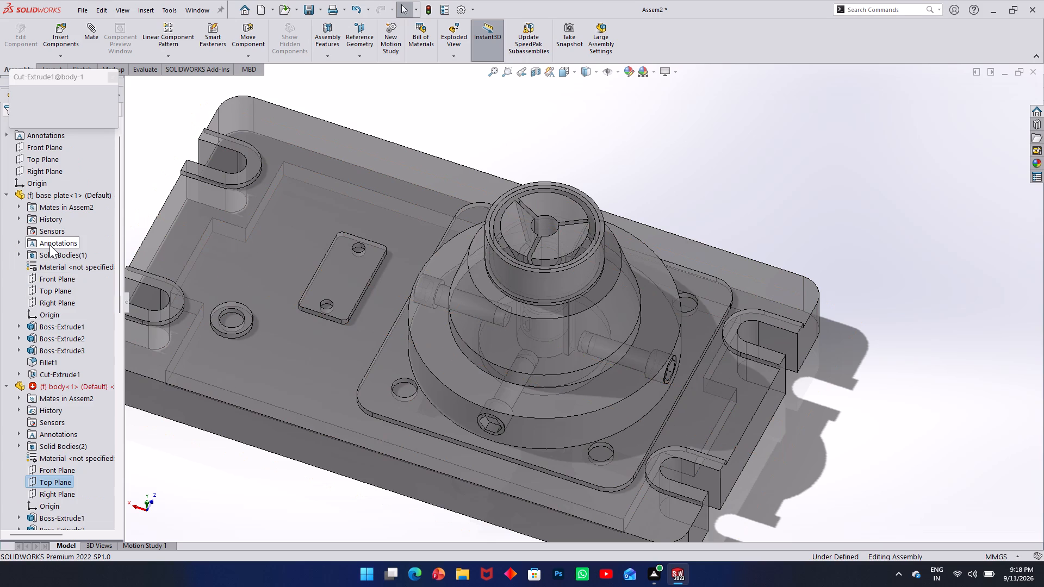
key(ctrl+z)
key(ctrl+z)
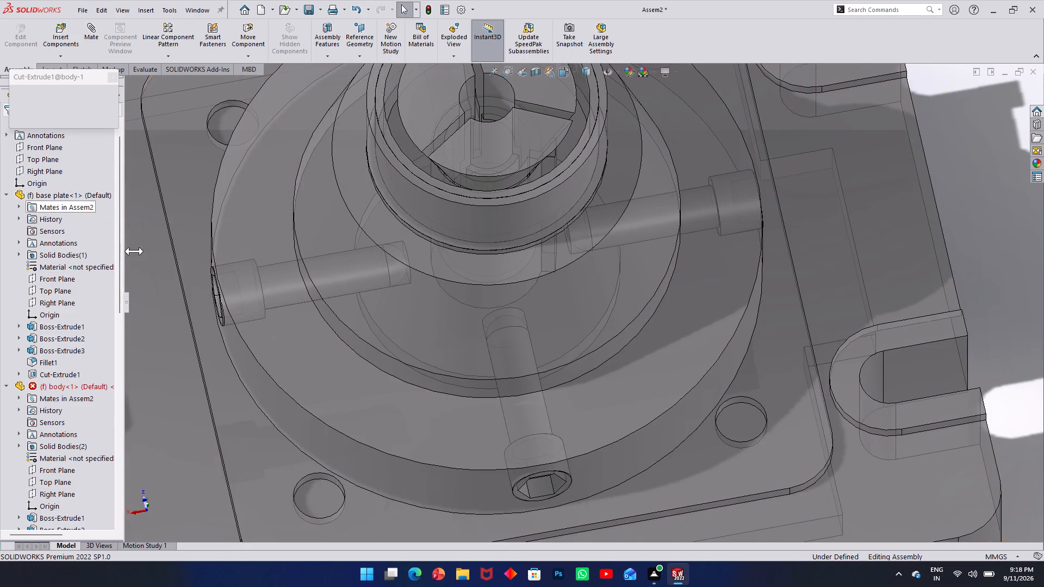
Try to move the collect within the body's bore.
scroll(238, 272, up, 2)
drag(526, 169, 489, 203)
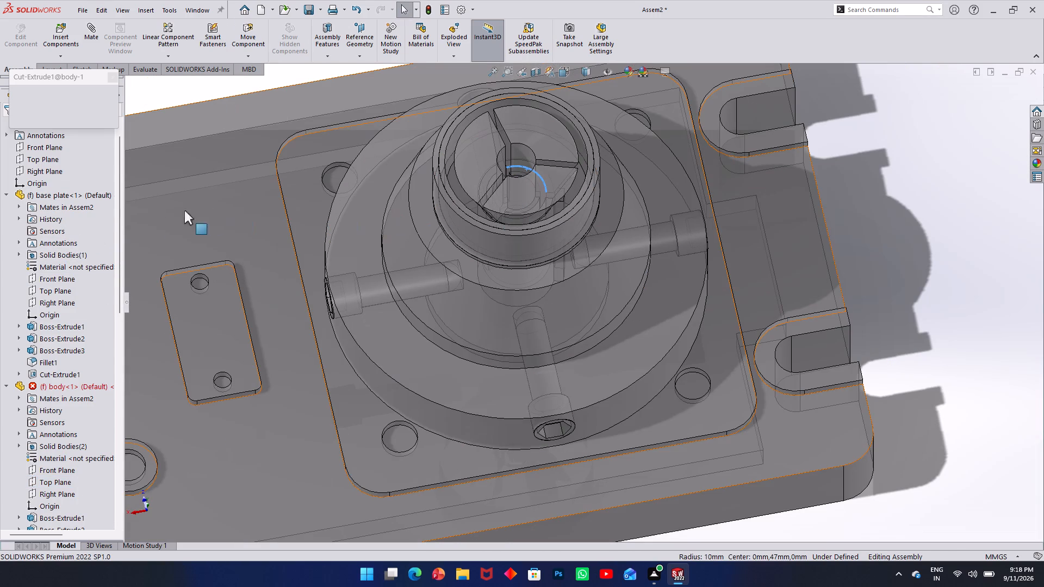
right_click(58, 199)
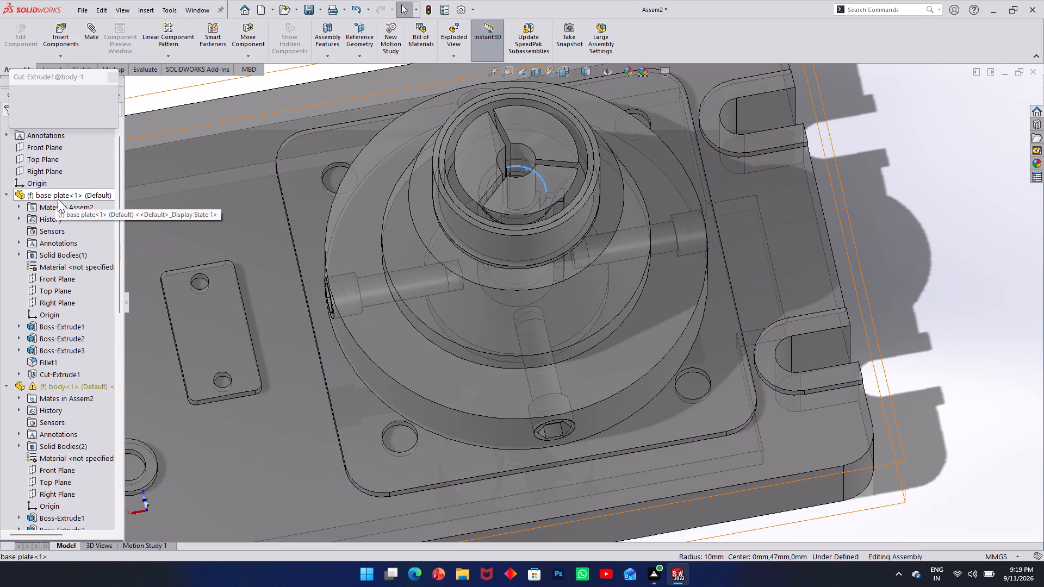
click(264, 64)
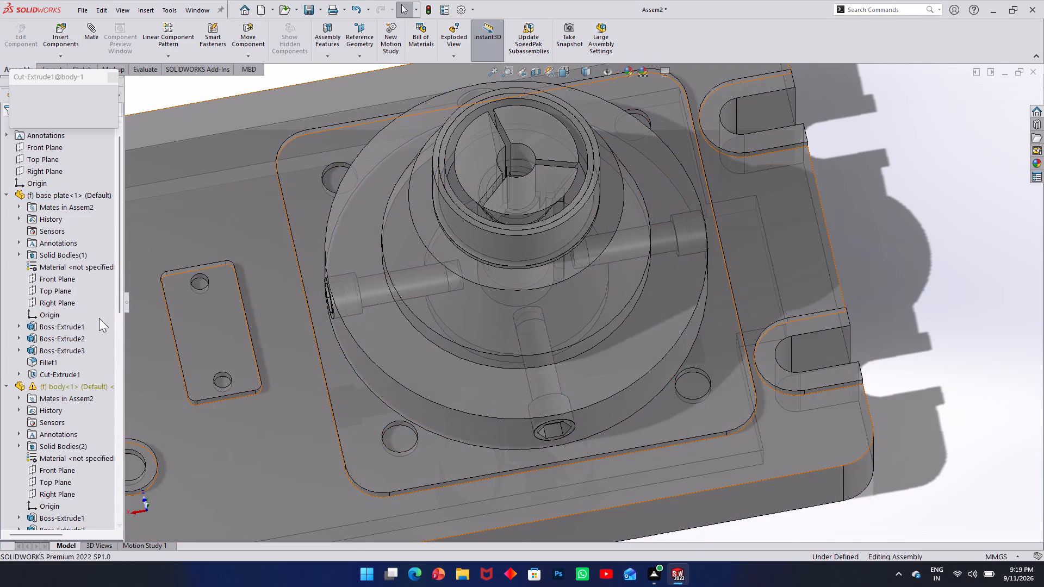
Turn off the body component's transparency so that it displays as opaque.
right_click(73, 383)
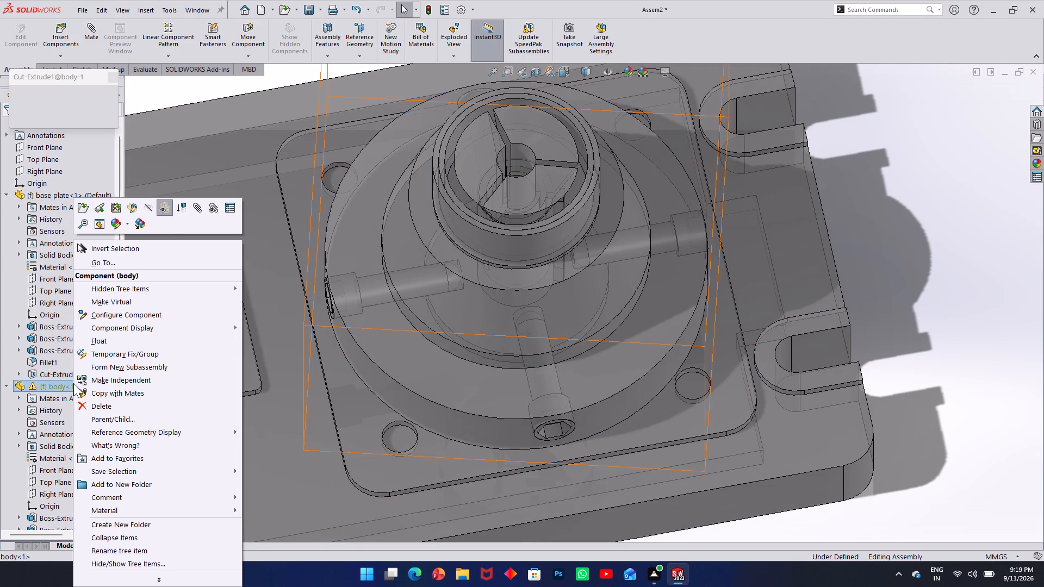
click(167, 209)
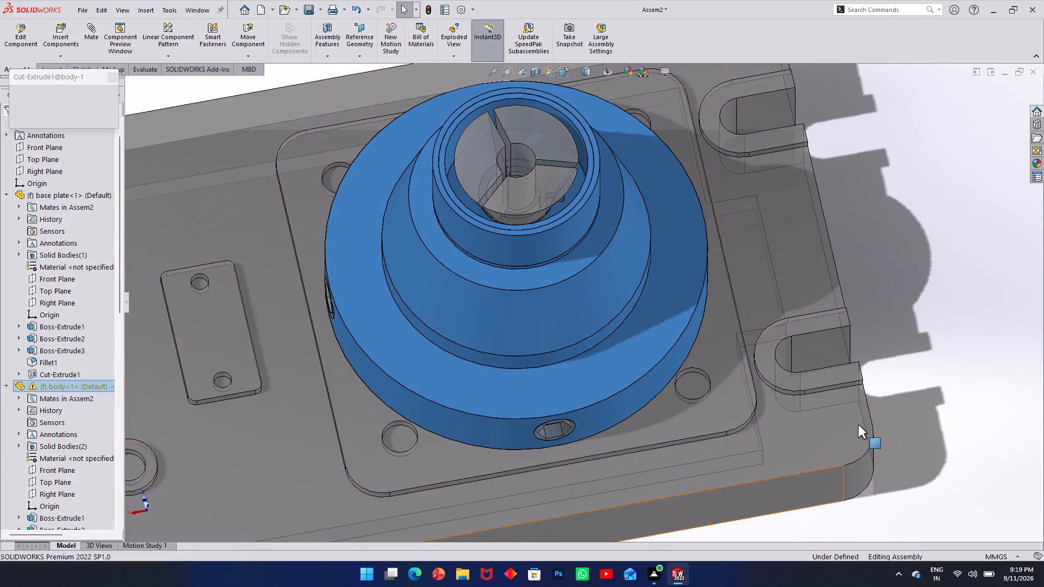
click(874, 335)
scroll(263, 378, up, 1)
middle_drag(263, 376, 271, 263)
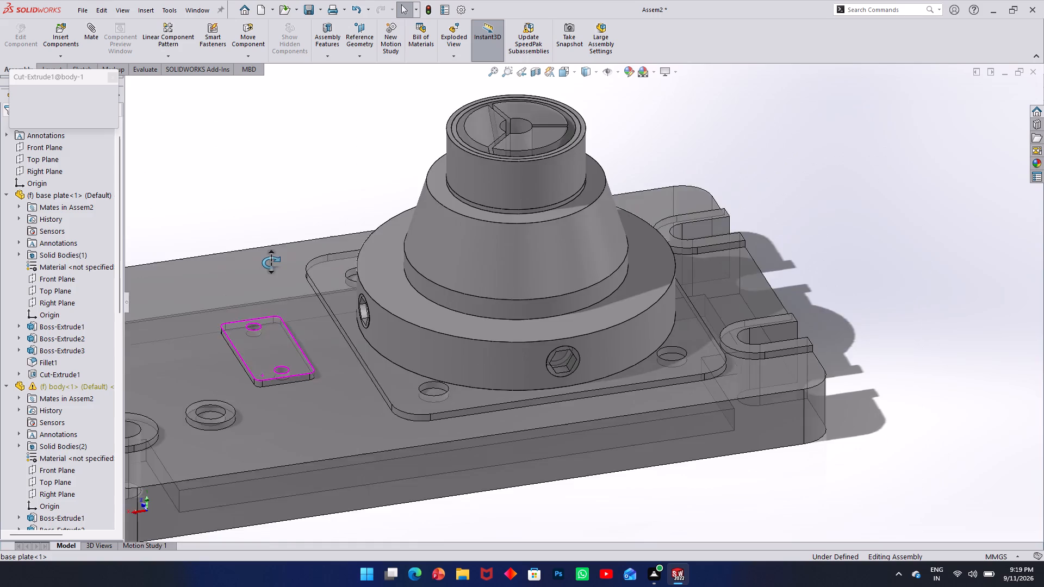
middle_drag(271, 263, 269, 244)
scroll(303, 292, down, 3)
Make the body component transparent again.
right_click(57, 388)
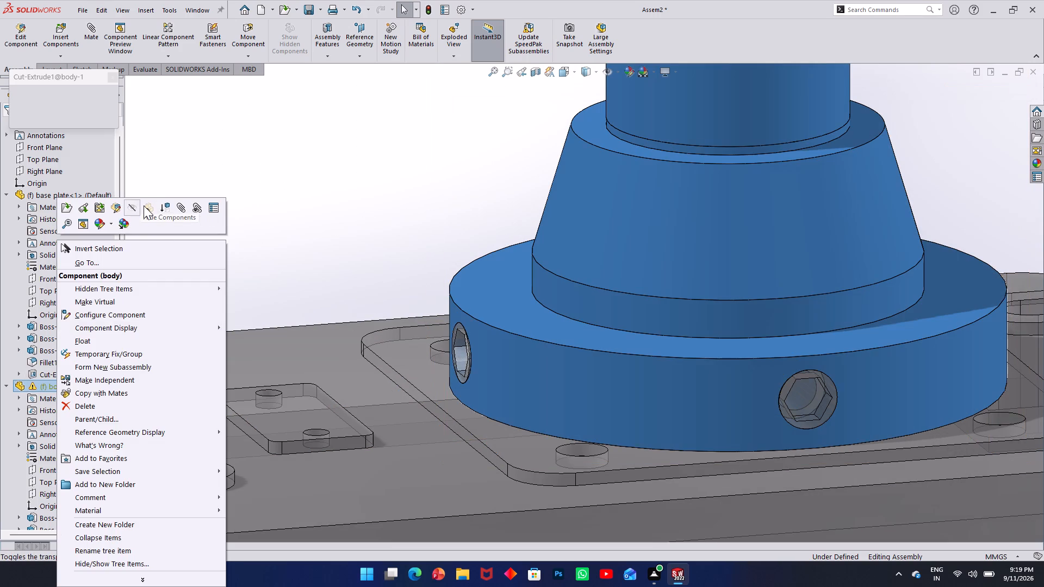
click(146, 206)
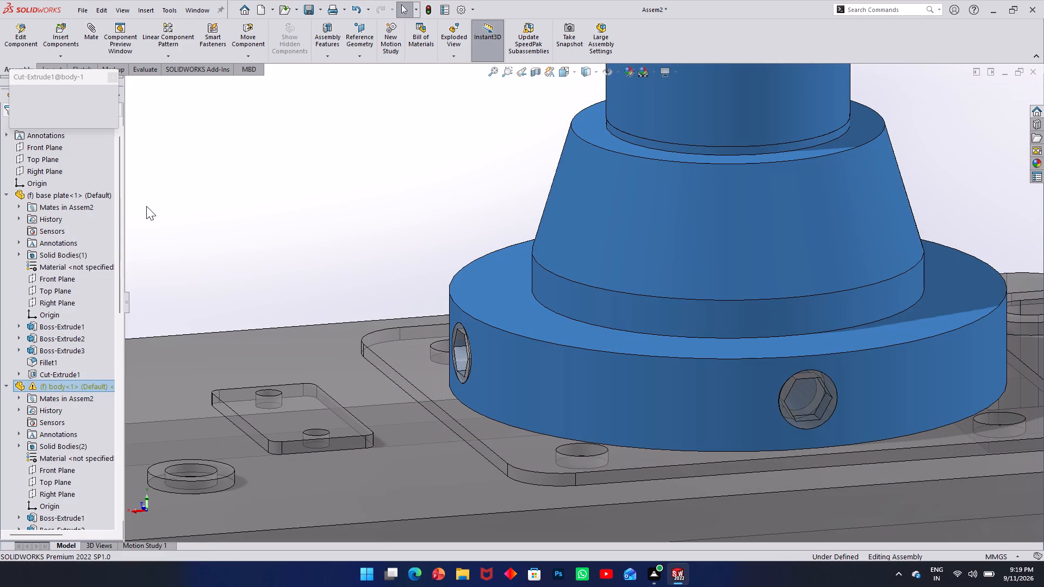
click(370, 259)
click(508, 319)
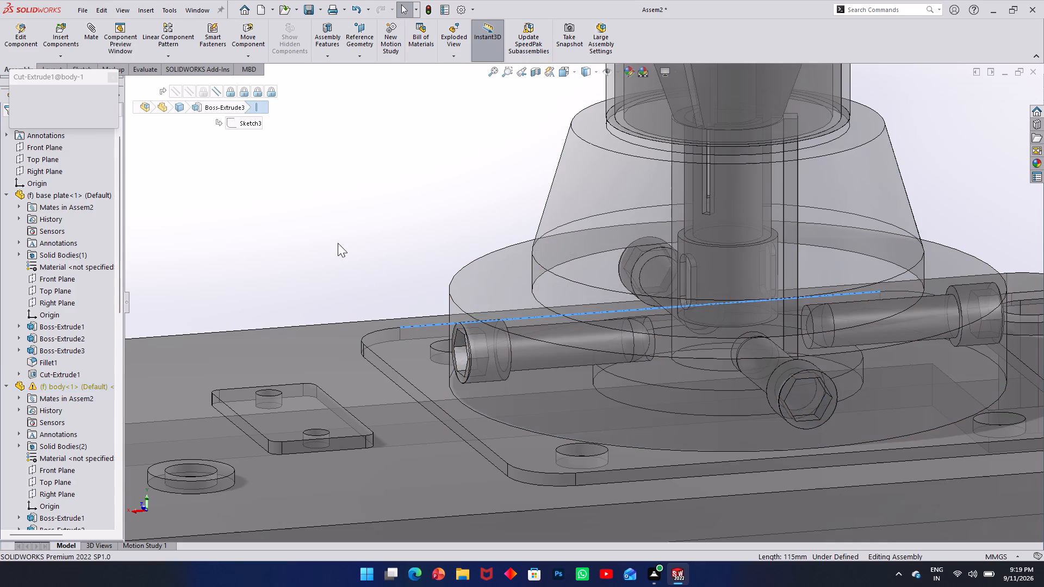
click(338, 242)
List the mates attached to the body component.
right_click(82, 389)
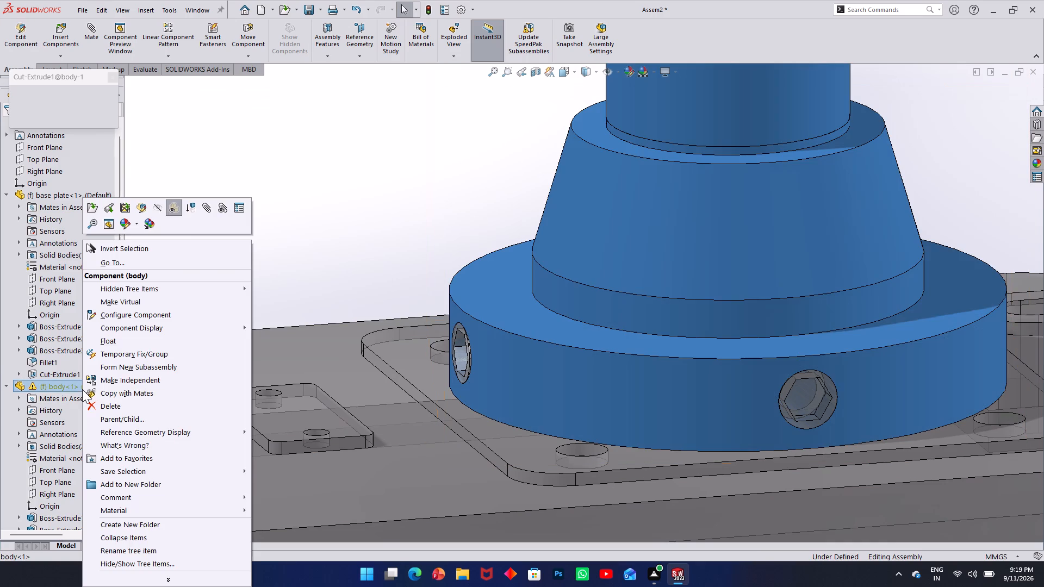
click(222, 209)
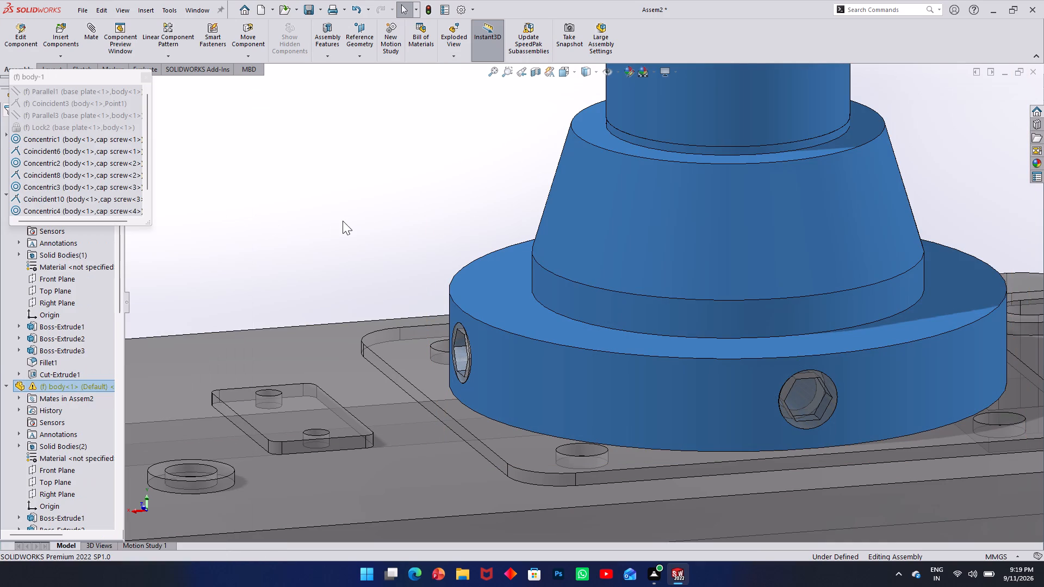
click(343, 221)
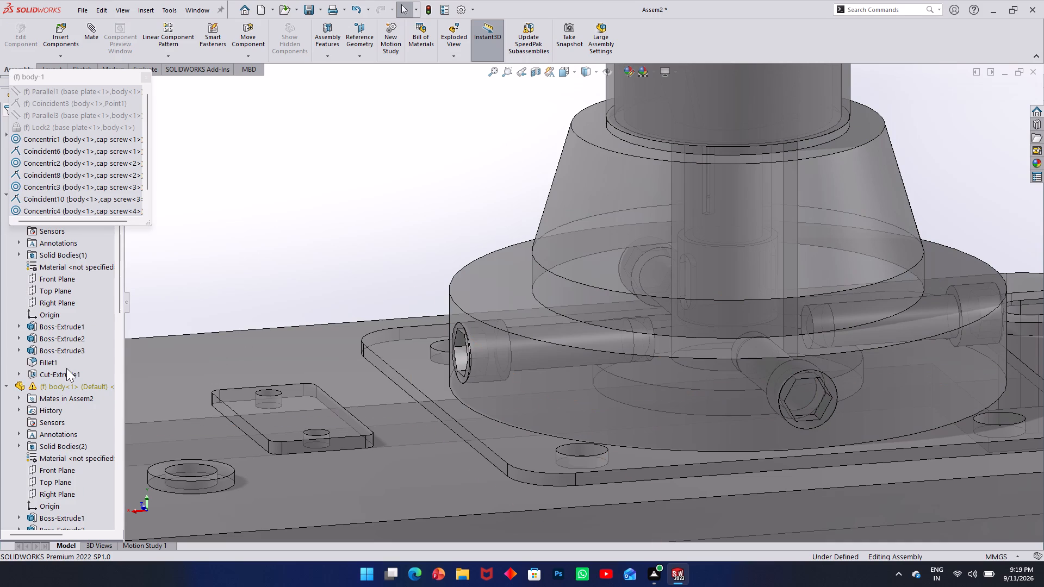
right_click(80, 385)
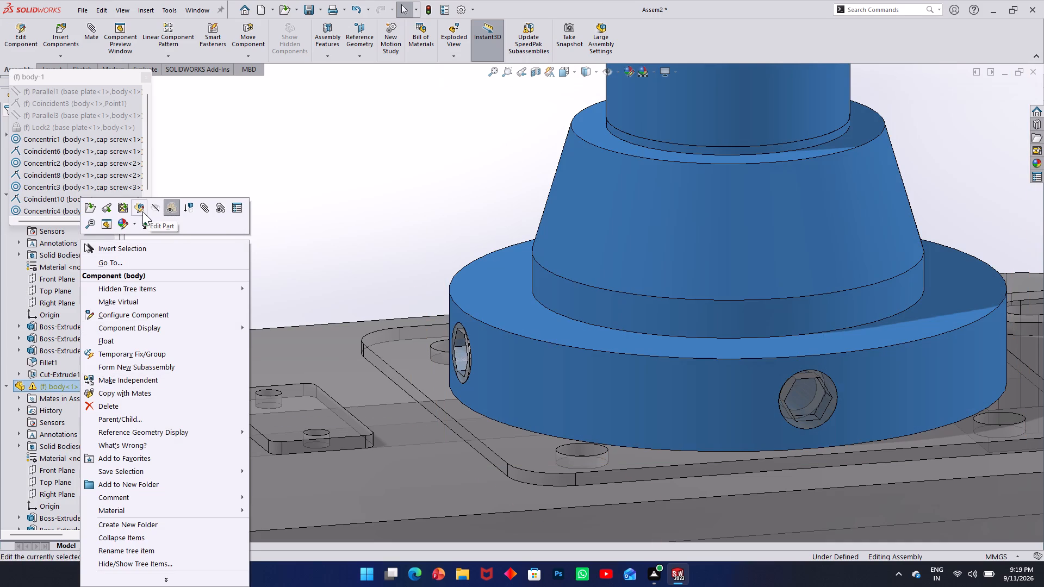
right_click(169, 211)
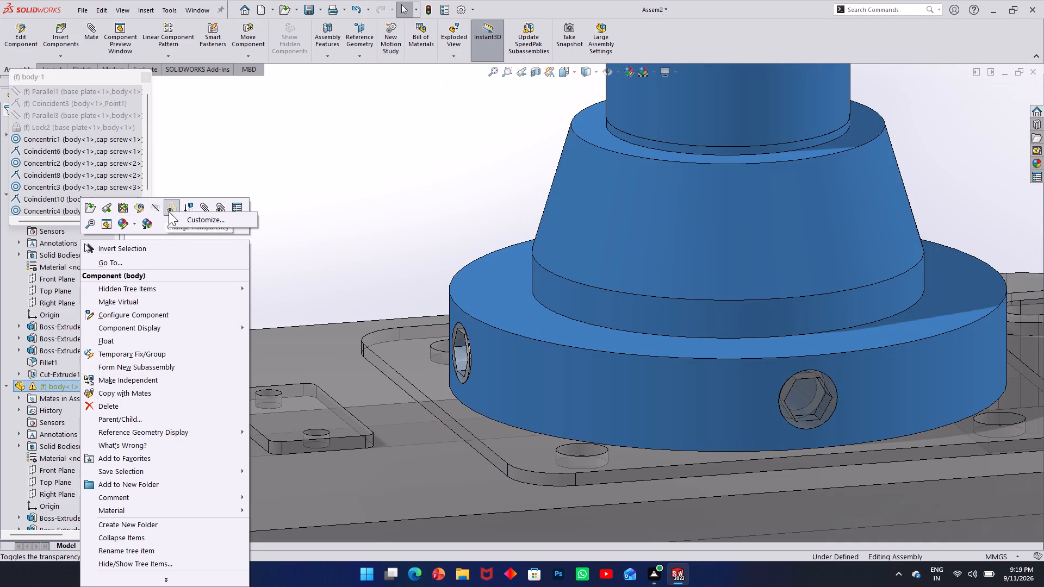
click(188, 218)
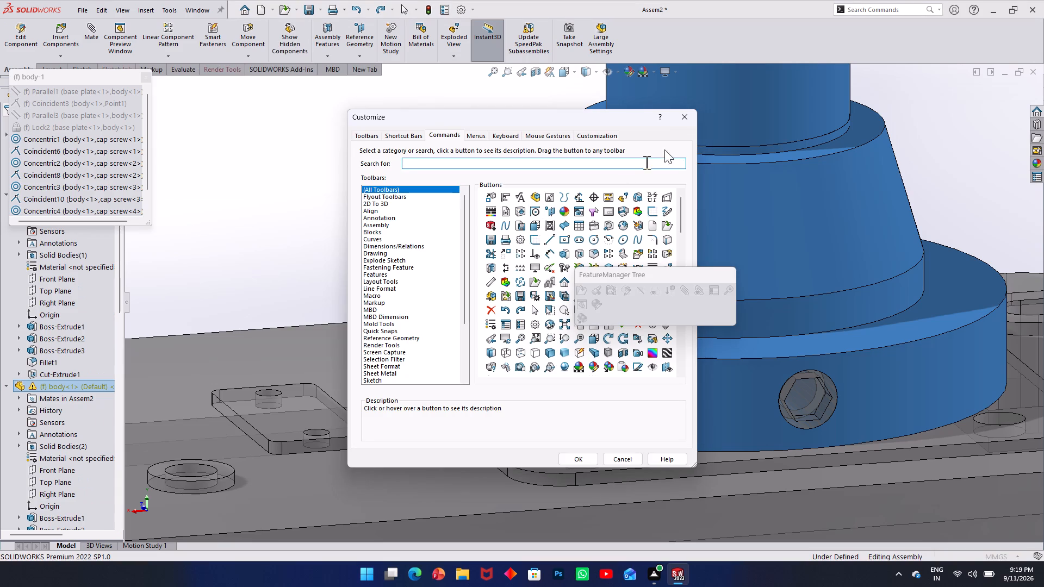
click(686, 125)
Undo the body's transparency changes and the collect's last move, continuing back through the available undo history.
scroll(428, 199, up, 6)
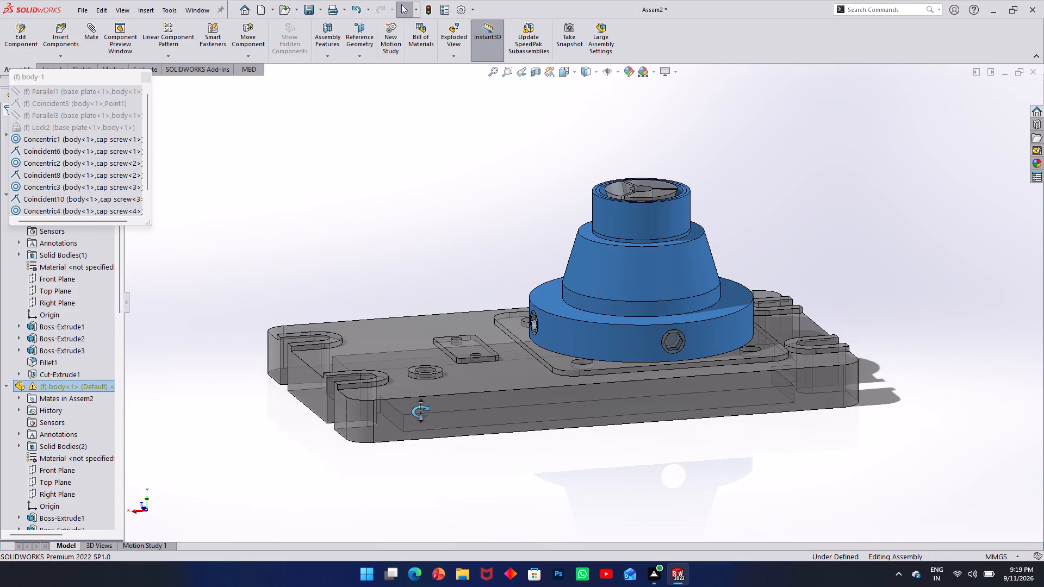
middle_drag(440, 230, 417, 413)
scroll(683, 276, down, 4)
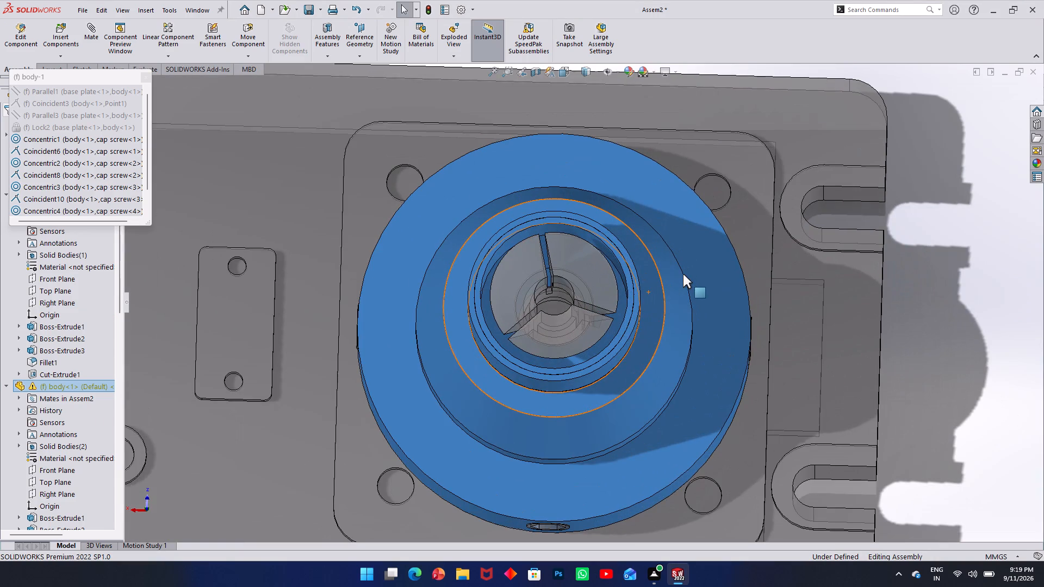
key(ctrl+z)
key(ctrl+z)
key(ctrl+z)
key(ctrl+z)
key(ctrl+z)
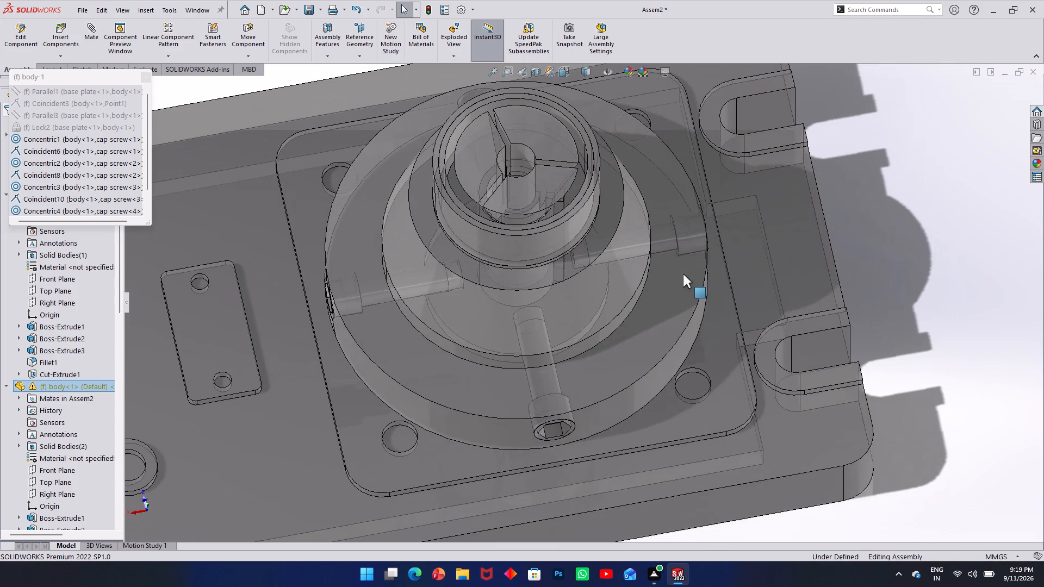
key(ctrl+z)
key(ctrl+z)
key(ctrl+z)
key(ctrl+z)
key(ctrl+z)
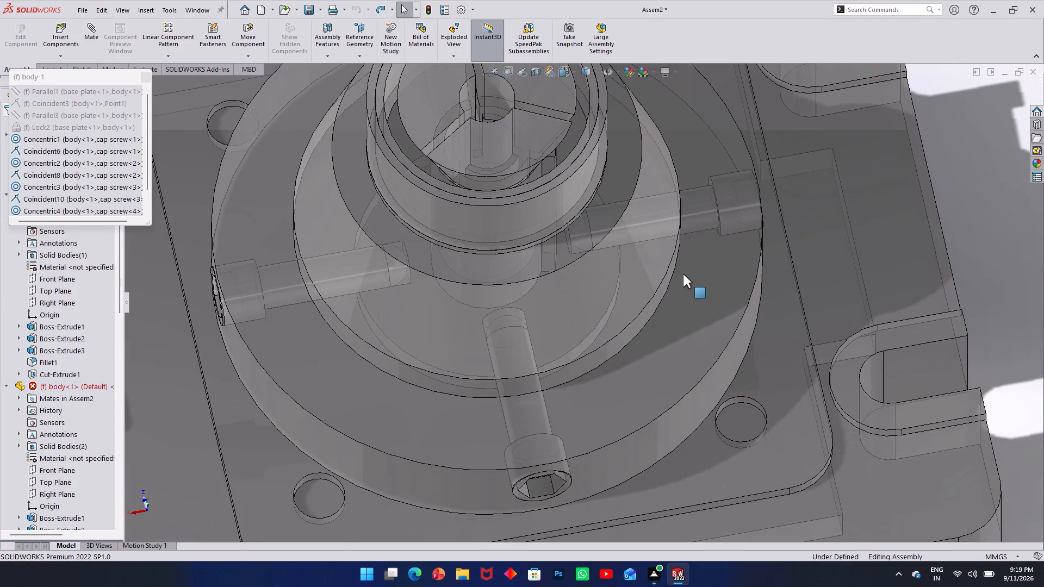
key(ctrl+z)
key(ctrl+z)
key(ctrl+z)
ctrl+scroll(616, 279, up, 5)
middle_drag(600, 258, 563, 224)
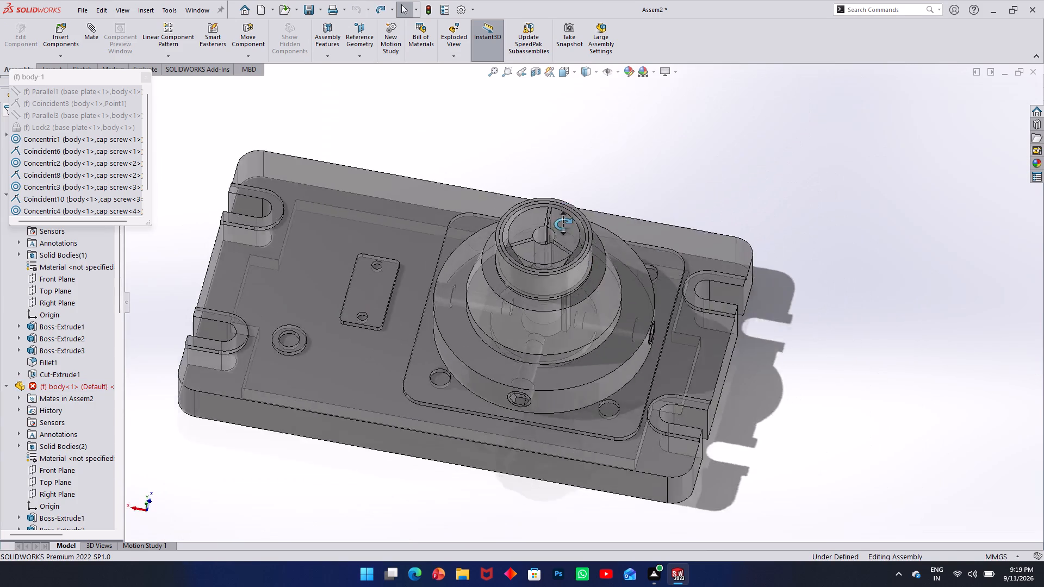
Close the body's mate list and examine how the collect sits in the body's bore from several angles.
middle_drag(563, 224, 466, 165)
click(838, 401)
click(815, 389)
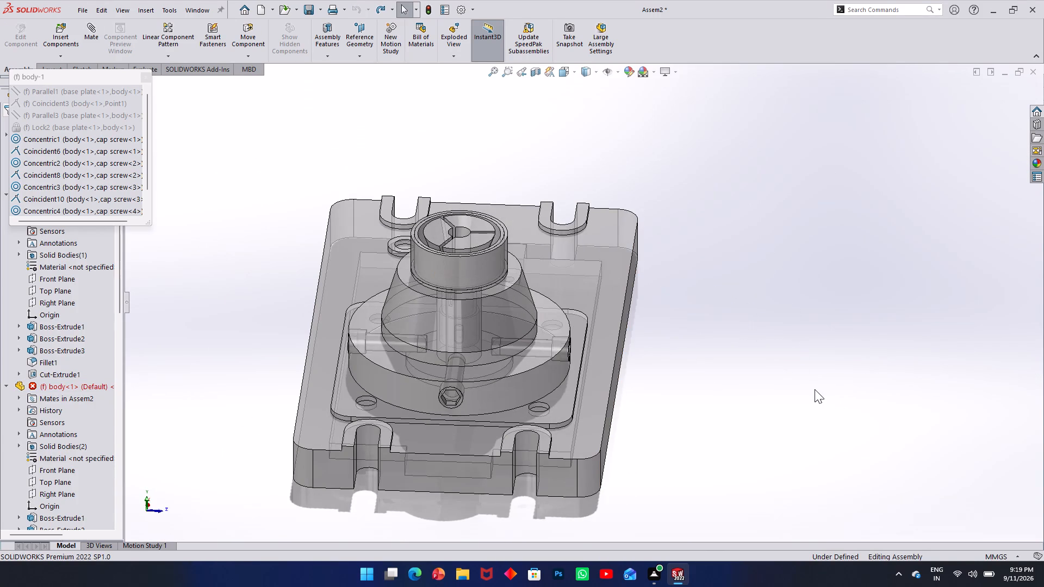
click(145, 81)
middle_drag(494, 304, 414, 304)
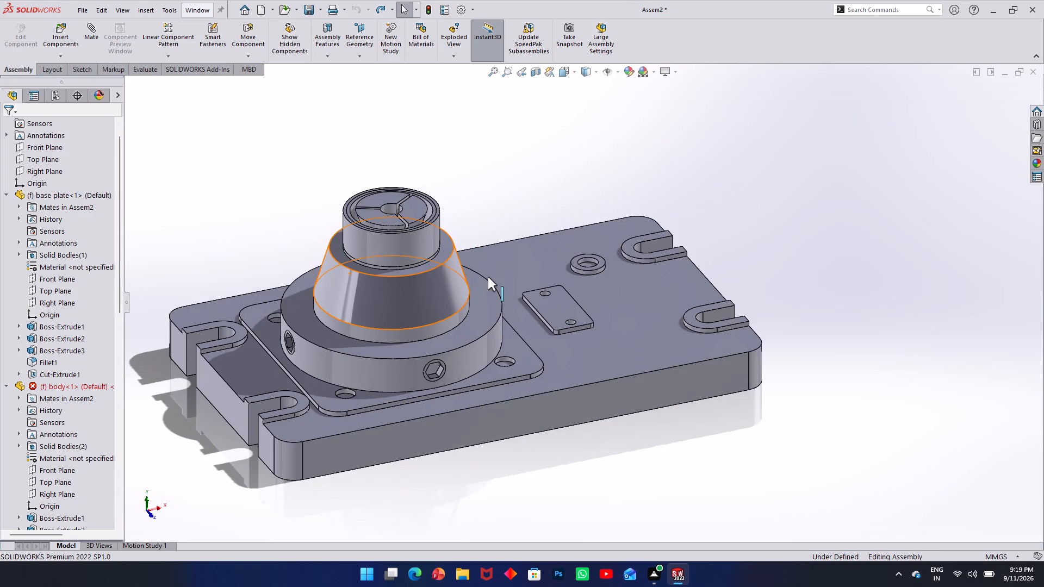
scroll(495, 272, down, 1)
middle_drag(542, 201, 501, 311)
scroll(436, 261, down, 4)
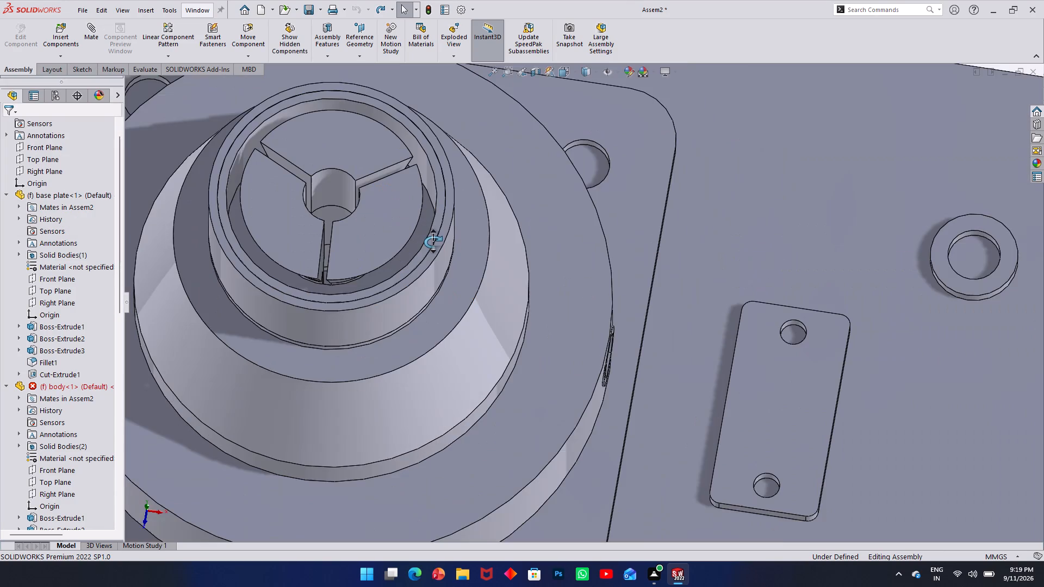
middle_drag(434, 253, 458, 183)
scroll(349, 234, down, 1)
scroll(350, 236, up, 2)
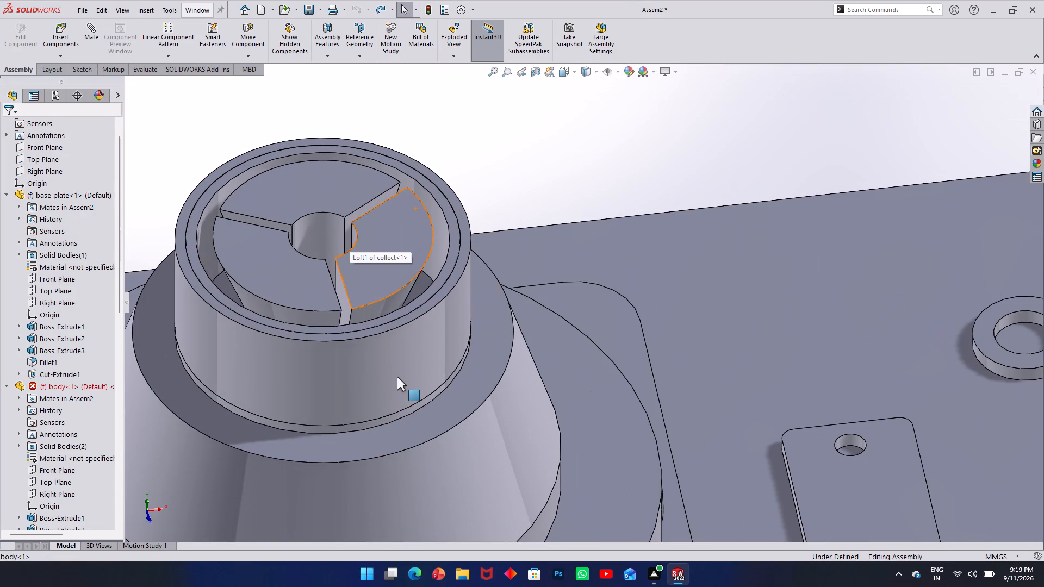
scroll(374, 342, up, 1)
middle_drag(371, 342, 365, 257)
scroll(396, 379, up, 3)
scroll(22, 469, down, 10)
scroll(57, 362, up, 5)
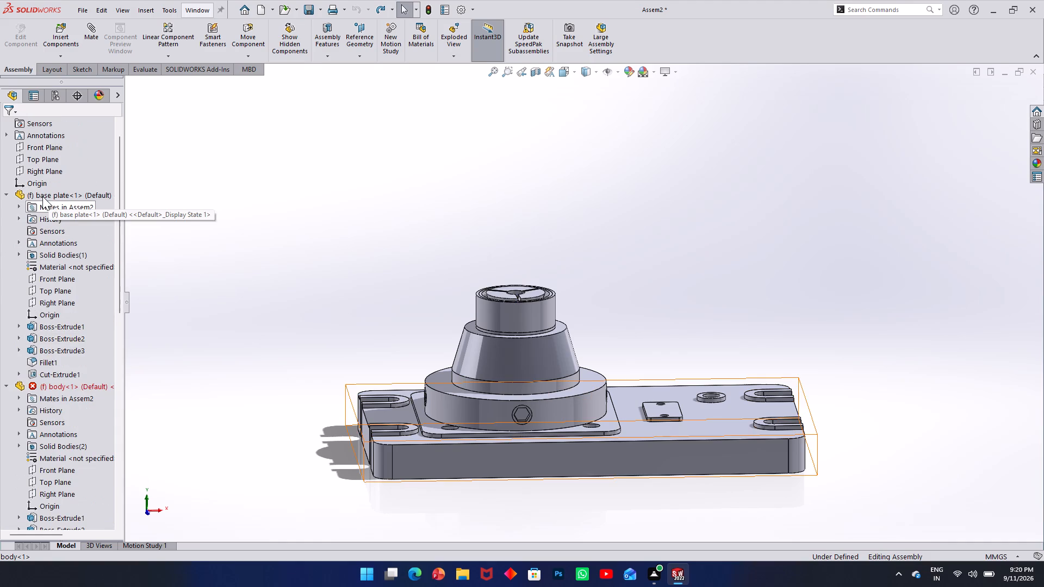
Collapse the base plate's feature list and review the mates attached to the body component.
click(8, 192)
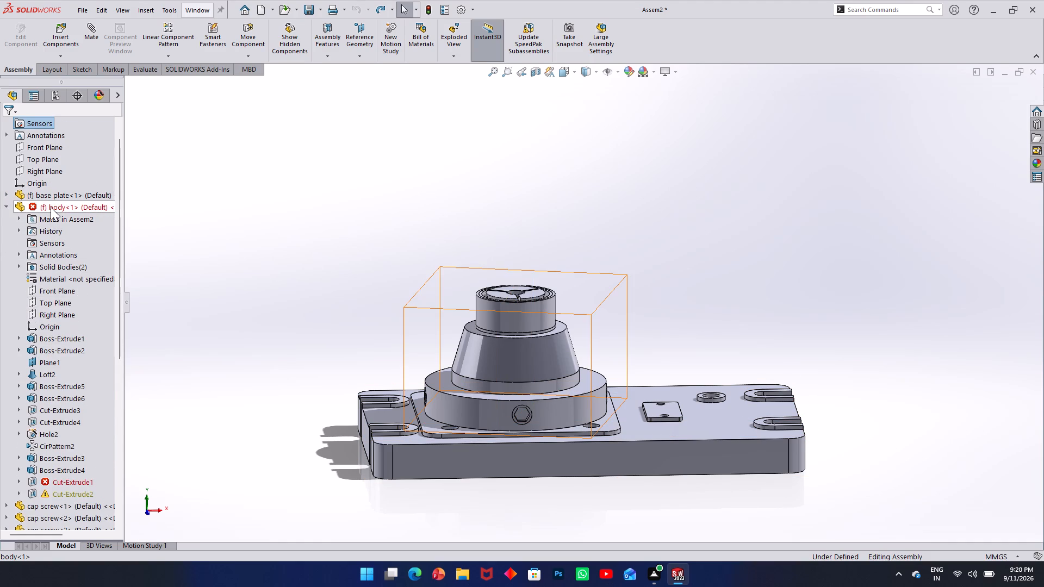
right_click(51, 207)
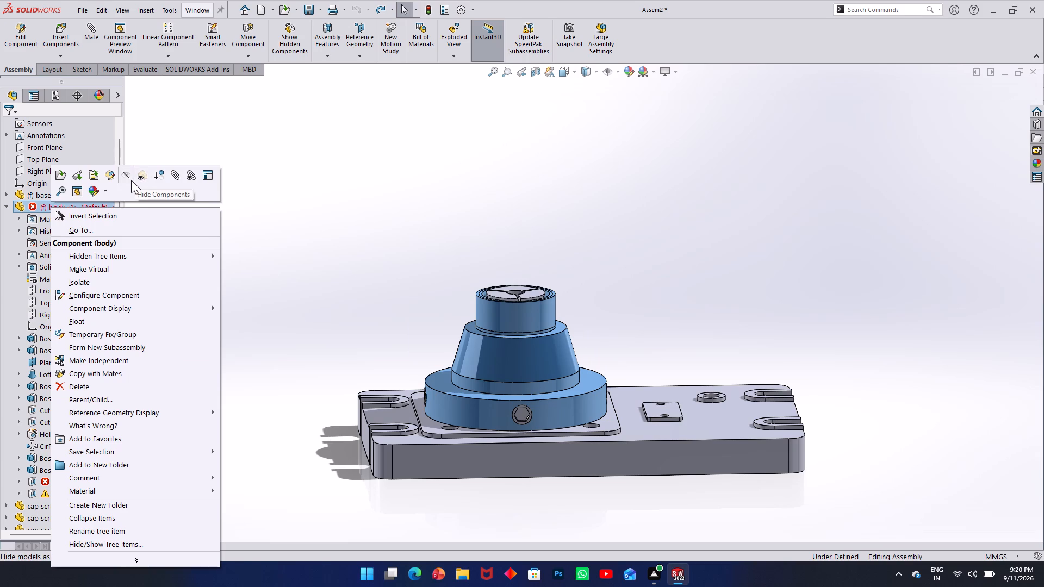
click(188, 177)
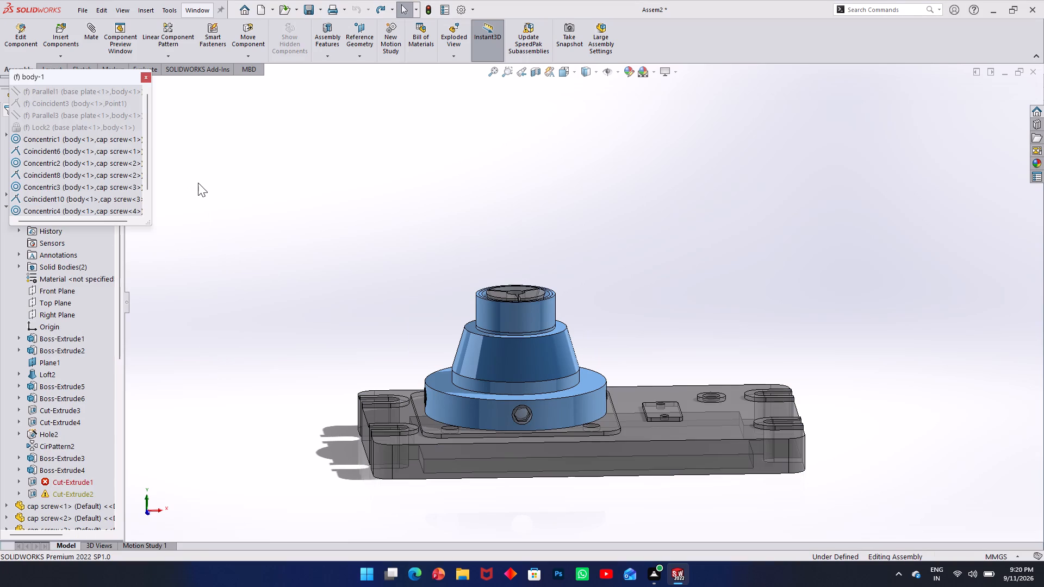
scroll(134, 167, down, 2)
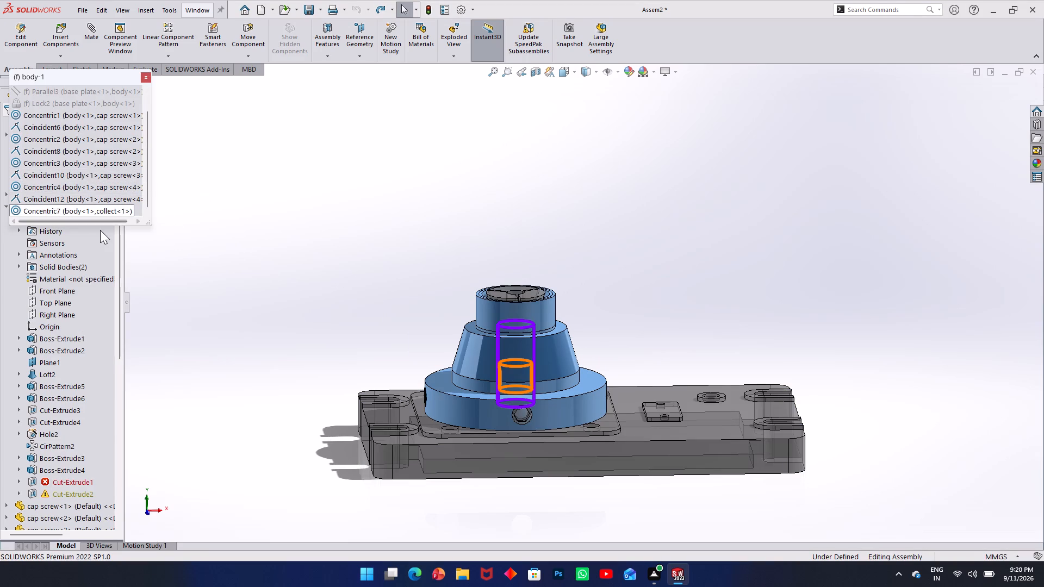
scroll(96, 124, up, 4)
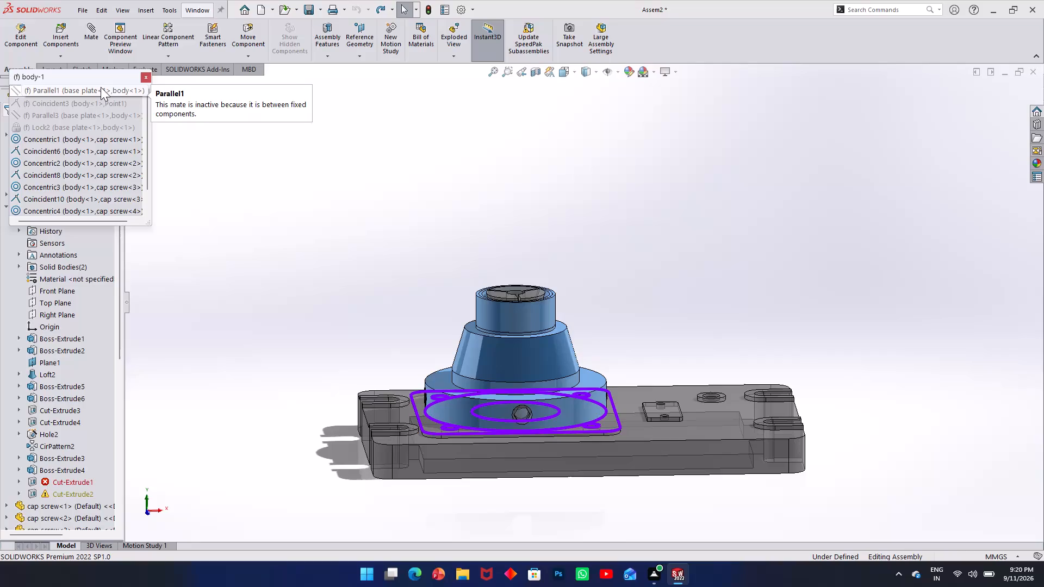
click(144, 77)
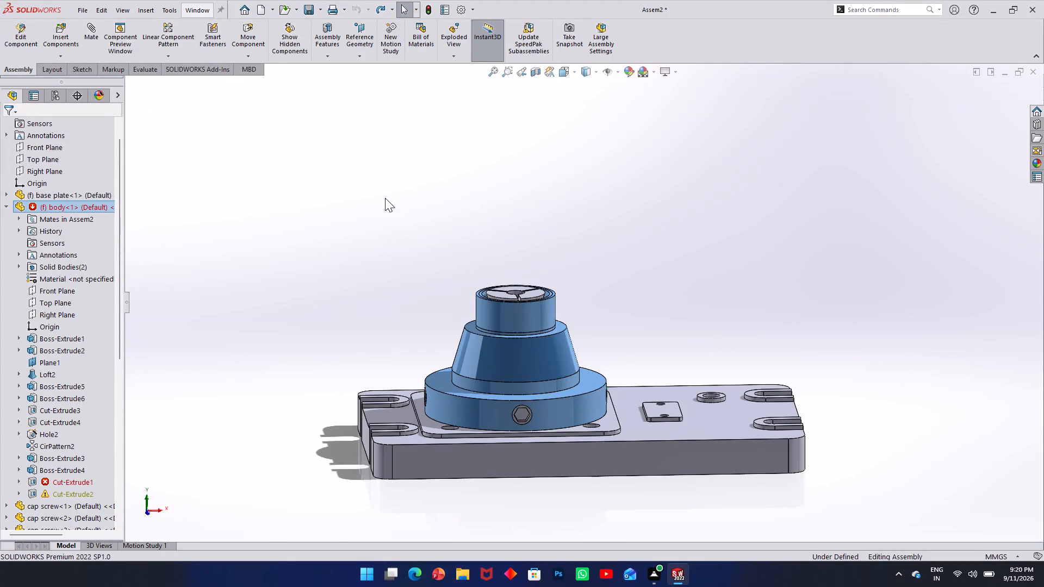
Float the fixed body component so that only its mates constrain it.
middle_drag(388, 201, 392, 338)
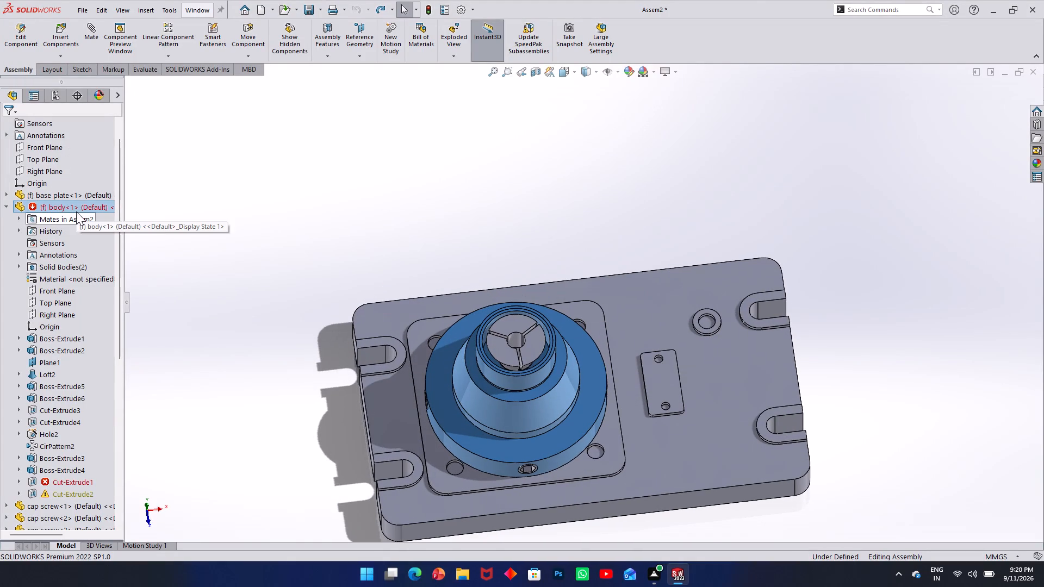
right_click(78, 205)
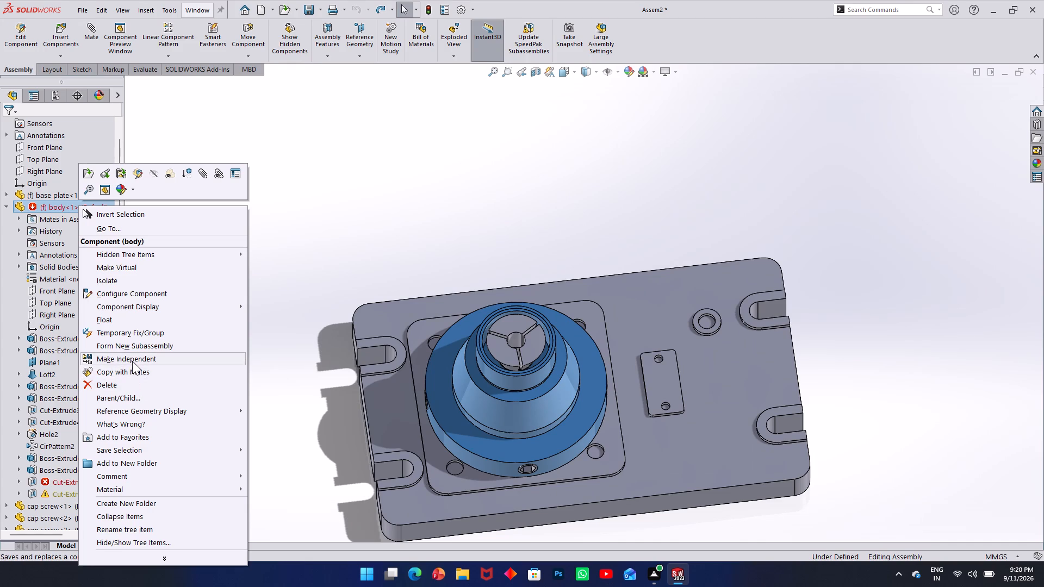
click(126, 322)
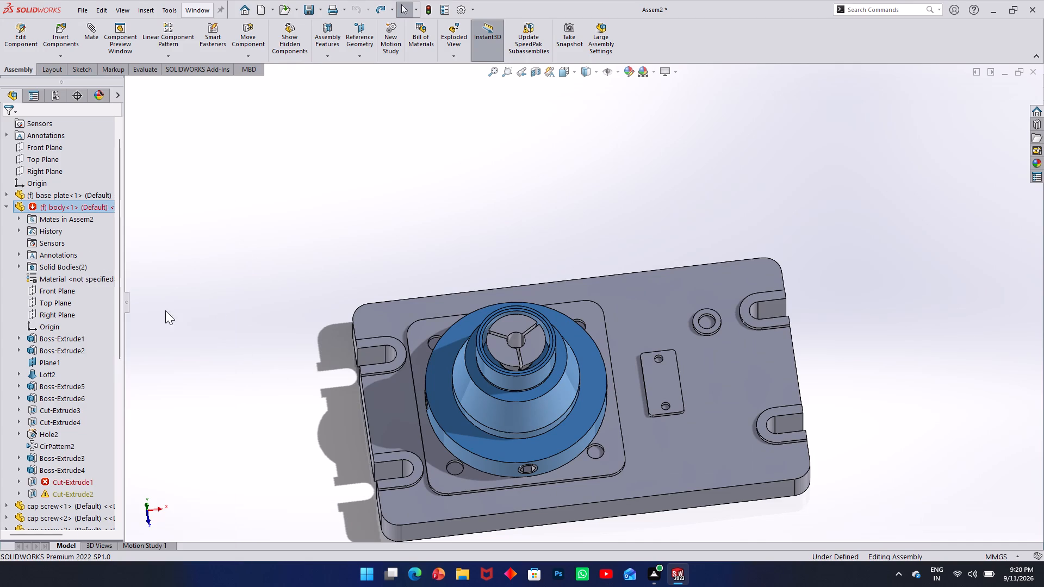
click(229, 294)
Delete the Coincident3 mate between the body and Point1.
right_click(53, 204)
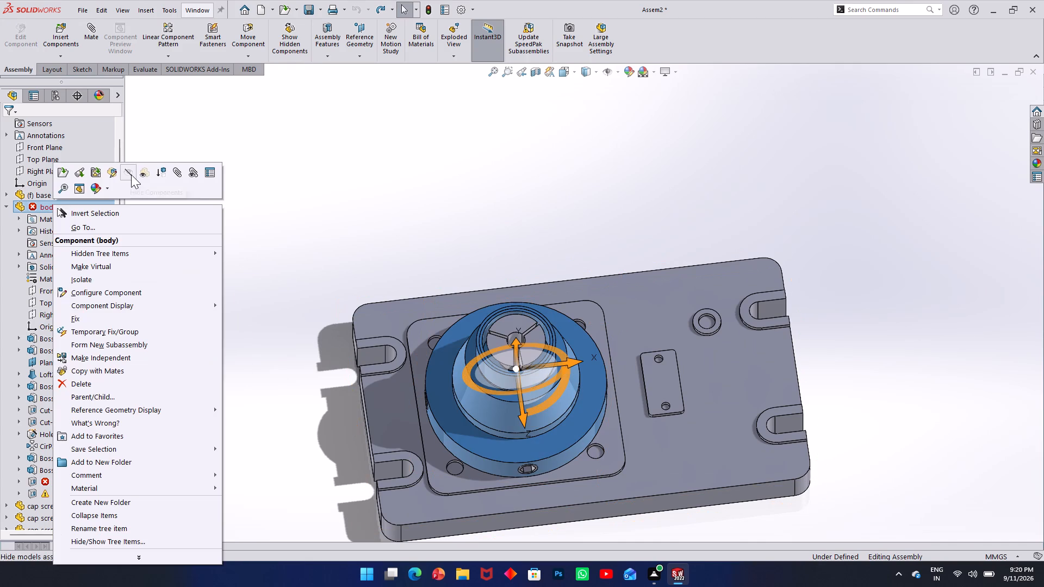
click(189, 174)
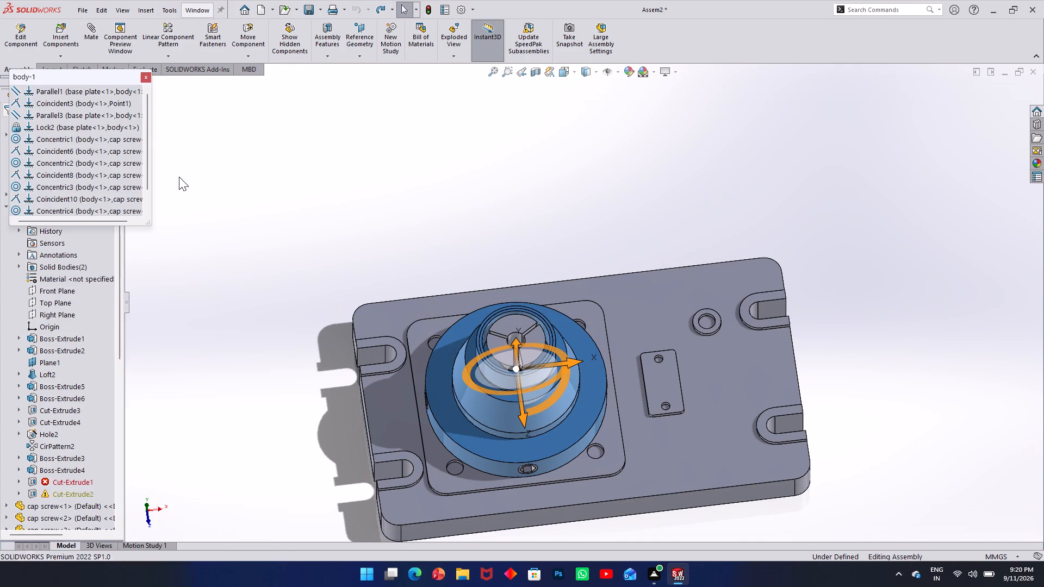
right_click(38, 105)
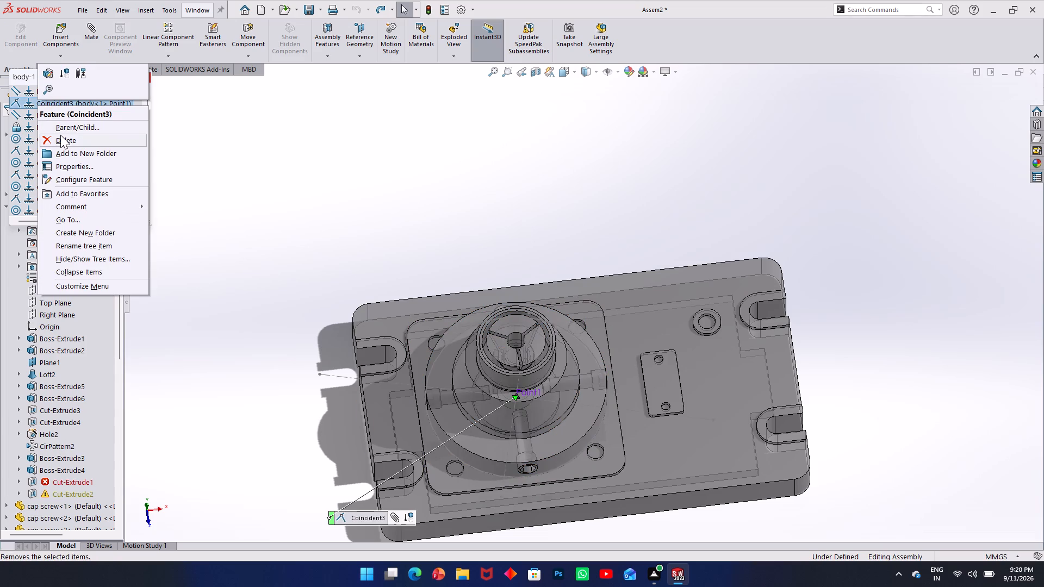
click(60, 135)
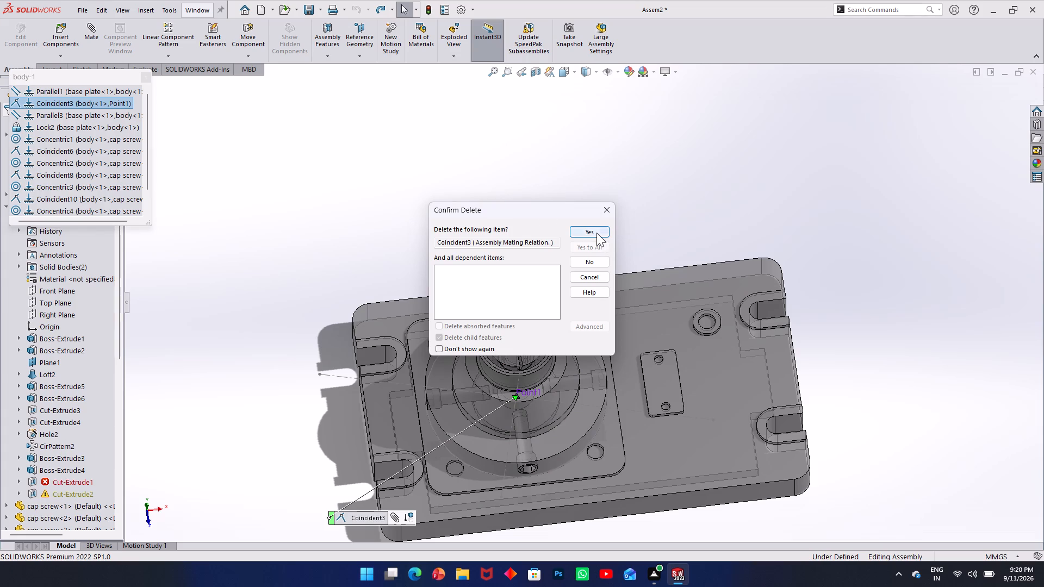
click(596, 233)
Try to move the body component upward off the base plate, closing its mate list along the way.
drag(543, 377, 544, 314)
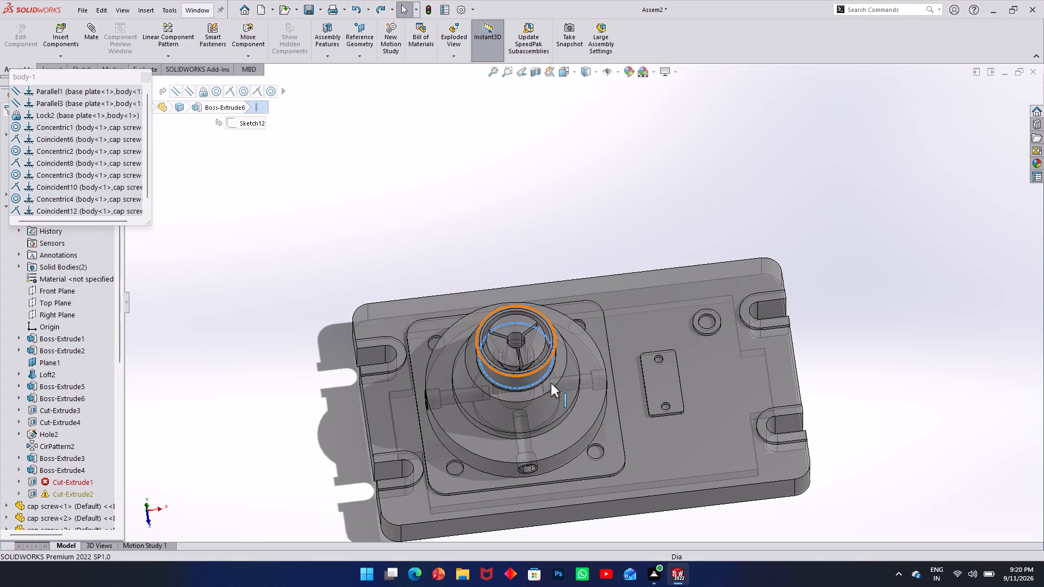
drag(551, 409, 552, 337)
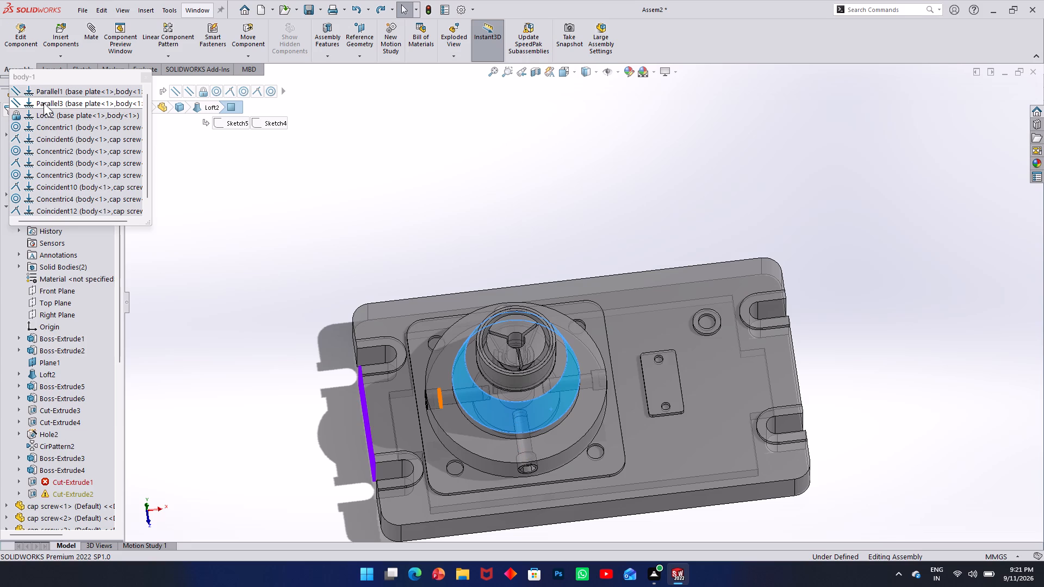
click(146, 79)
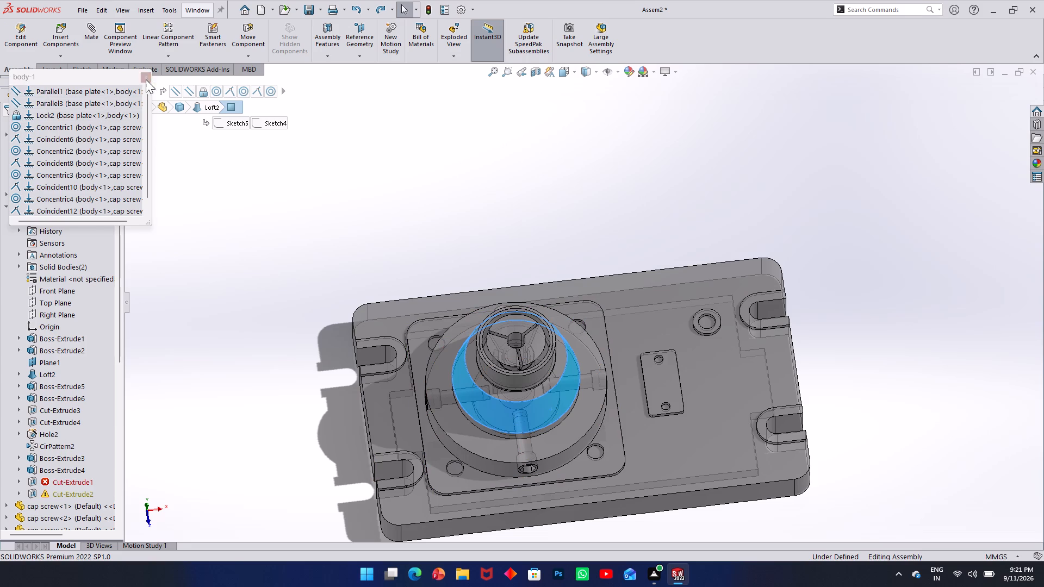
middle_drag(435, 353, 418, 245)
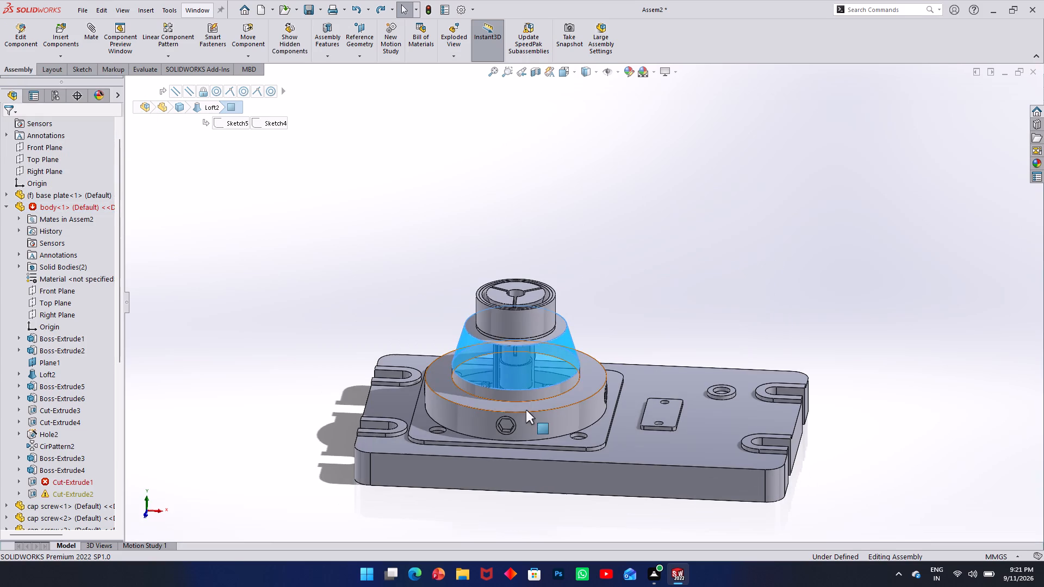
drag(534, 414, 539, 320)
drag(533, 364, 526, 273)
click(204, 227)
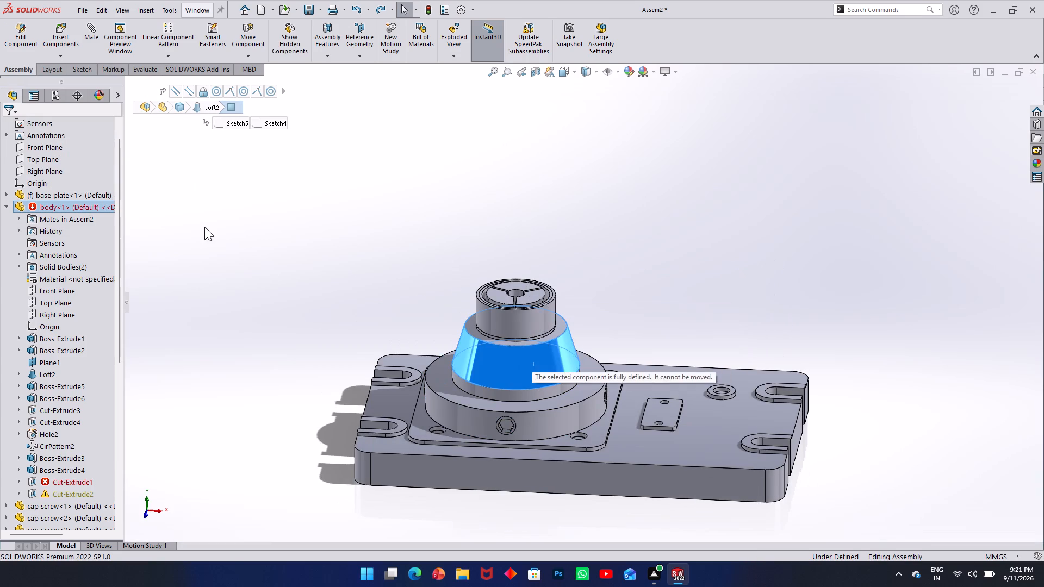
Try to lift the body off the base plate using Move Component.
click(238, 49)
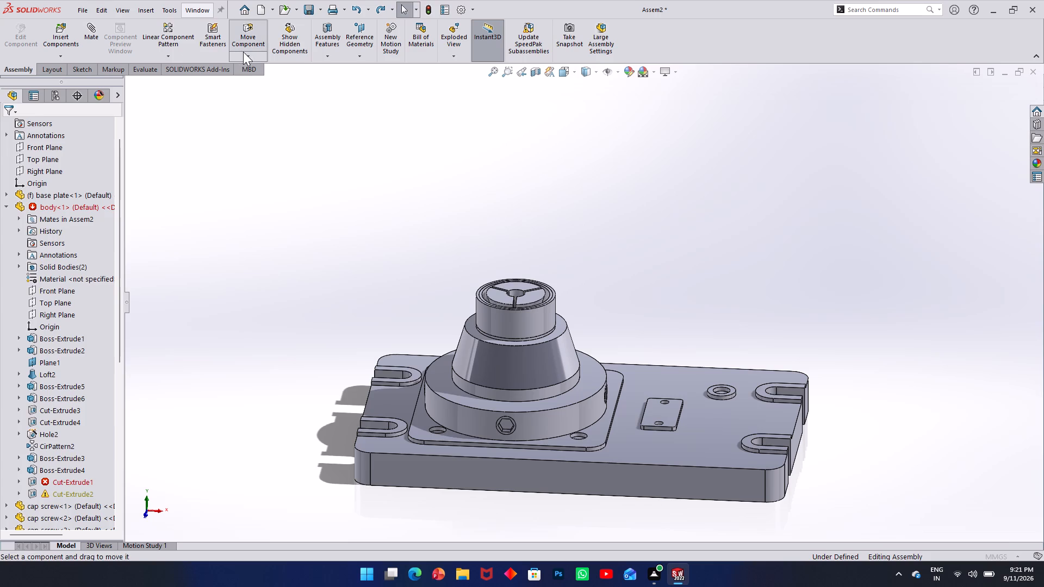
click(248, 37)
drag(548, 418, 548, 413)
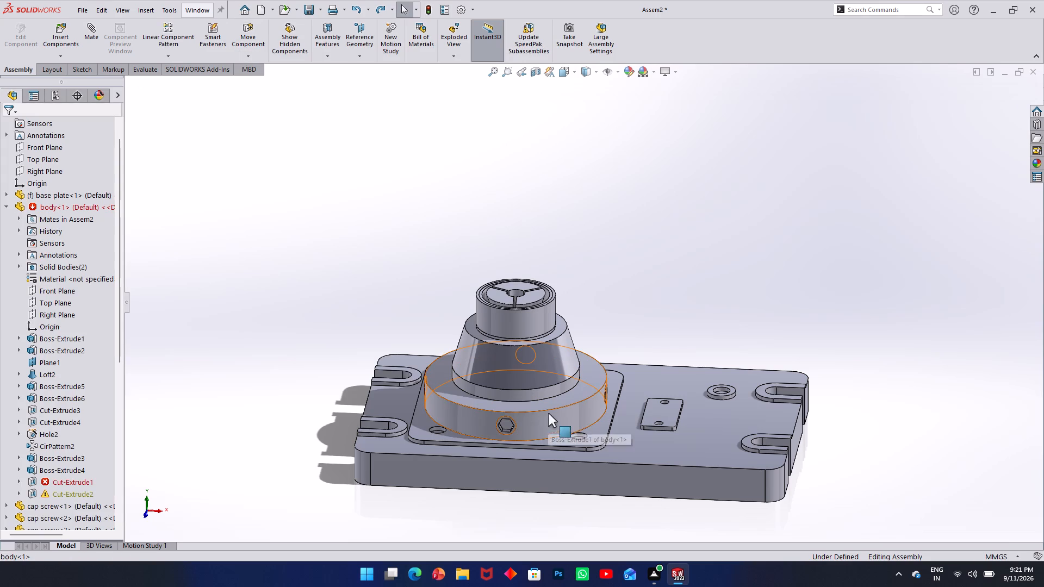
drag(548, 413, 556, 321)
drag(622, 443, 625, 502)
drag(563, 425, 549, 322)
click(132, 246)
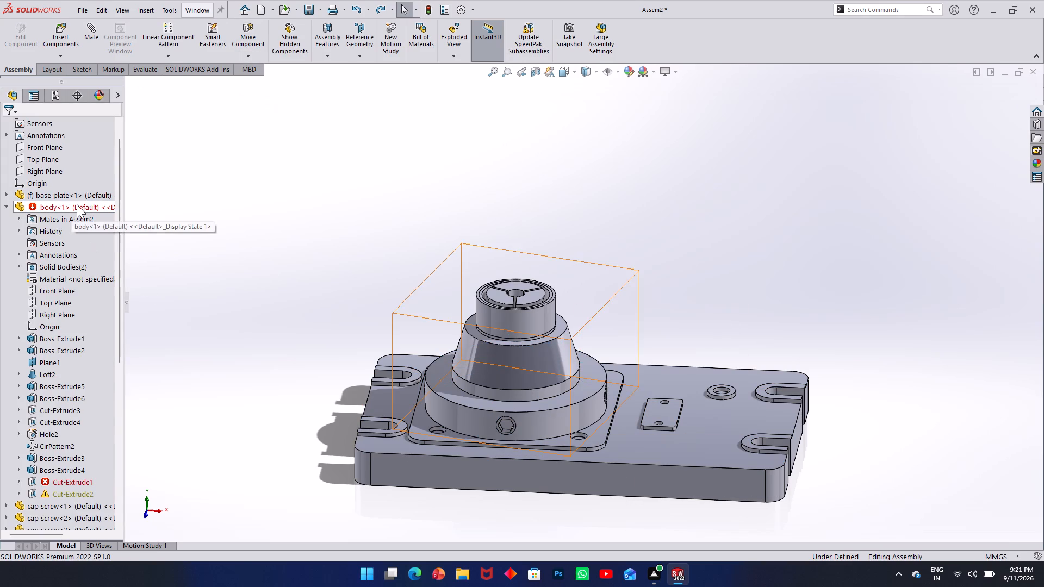
Delete the Lock2 mate between the base plate and the body.
right_click(77, 204)
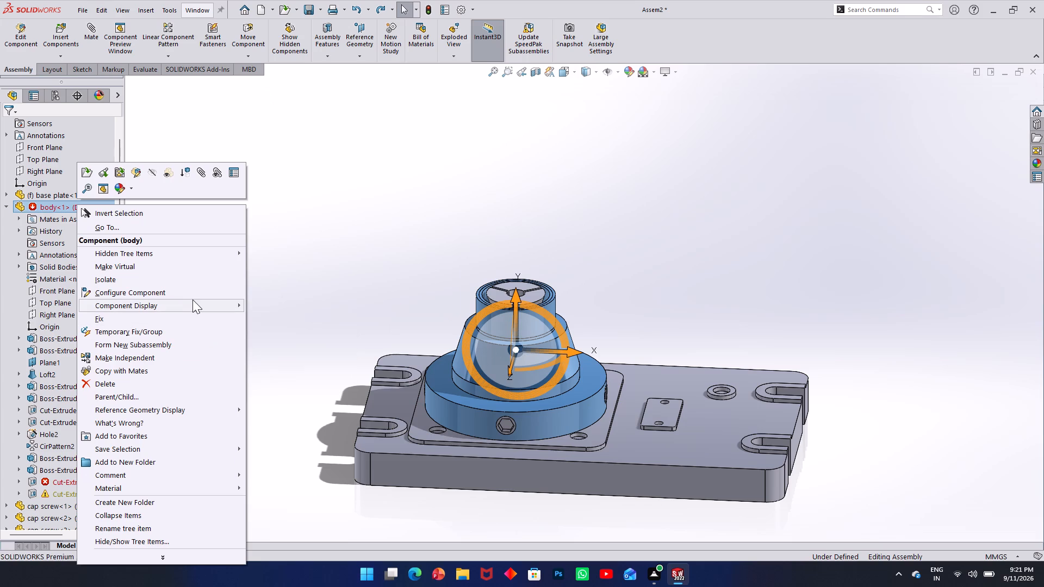
click(278, 190)
scroll(68, 478, down, 3)
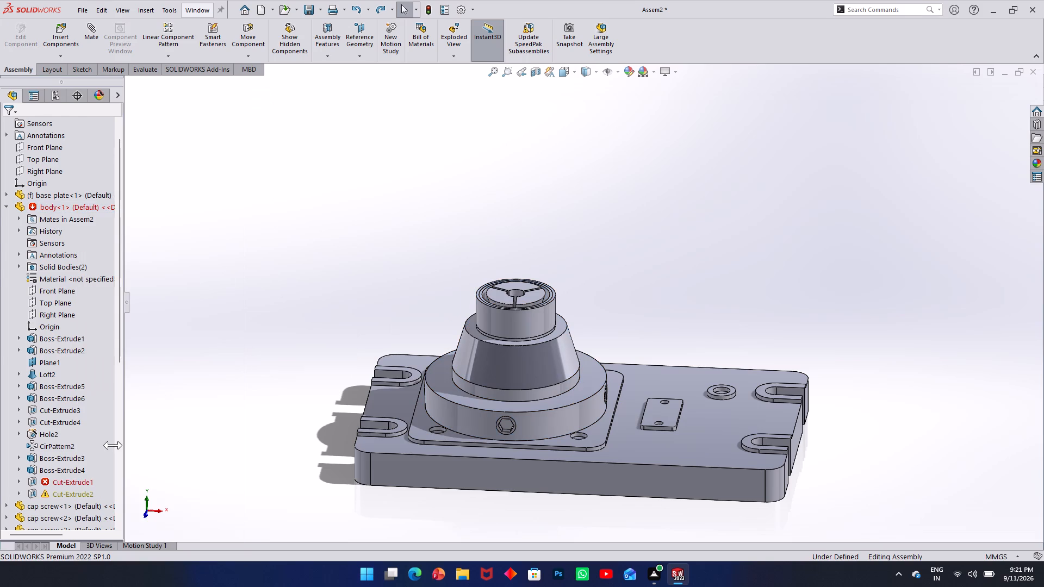
scroll(113, 445, down, 2)
scroll(69, 496, down, 8)
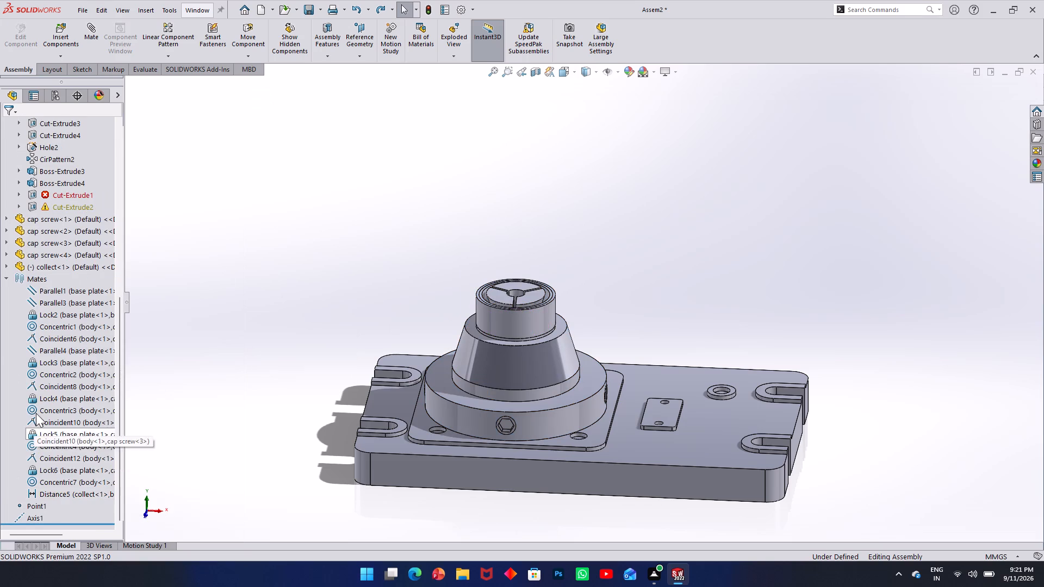
click(8, 278)
scroll(28, 255, up, 6)
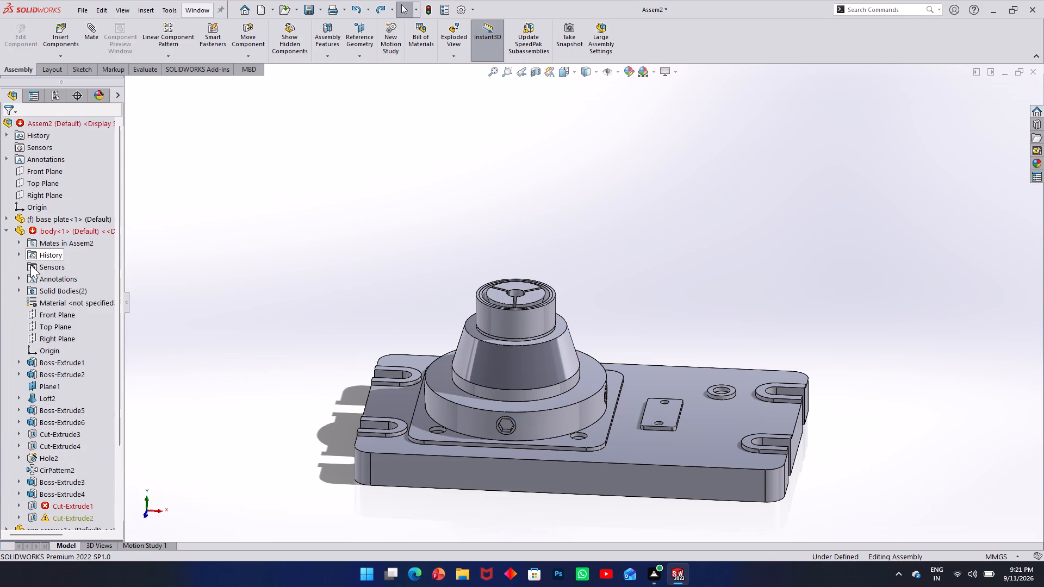
scroll(42, 316, down, 6)
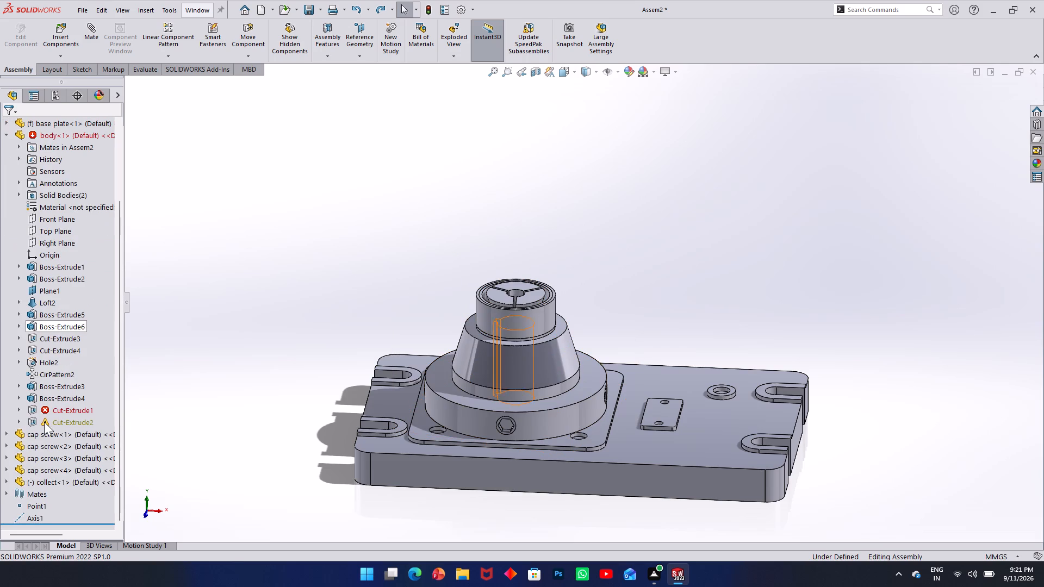
click(5, 494)
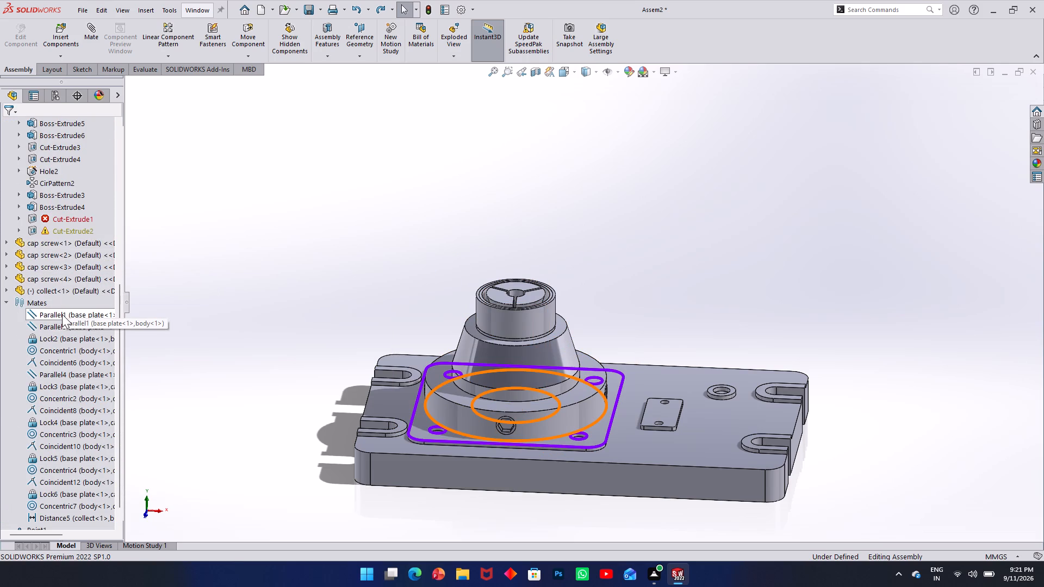
right_click(70, 341)
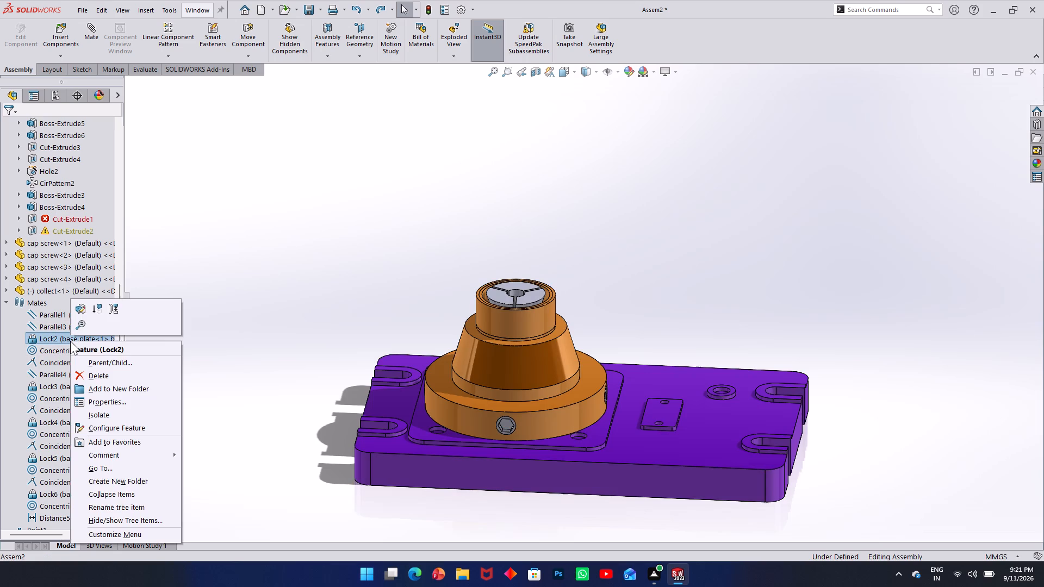
click(79, 375)
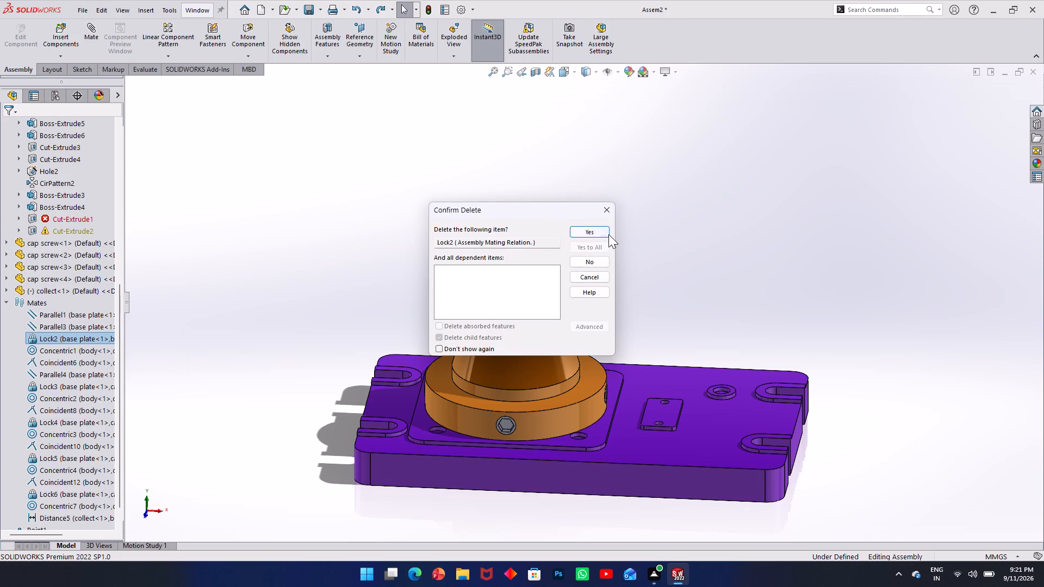
click(608, 234)
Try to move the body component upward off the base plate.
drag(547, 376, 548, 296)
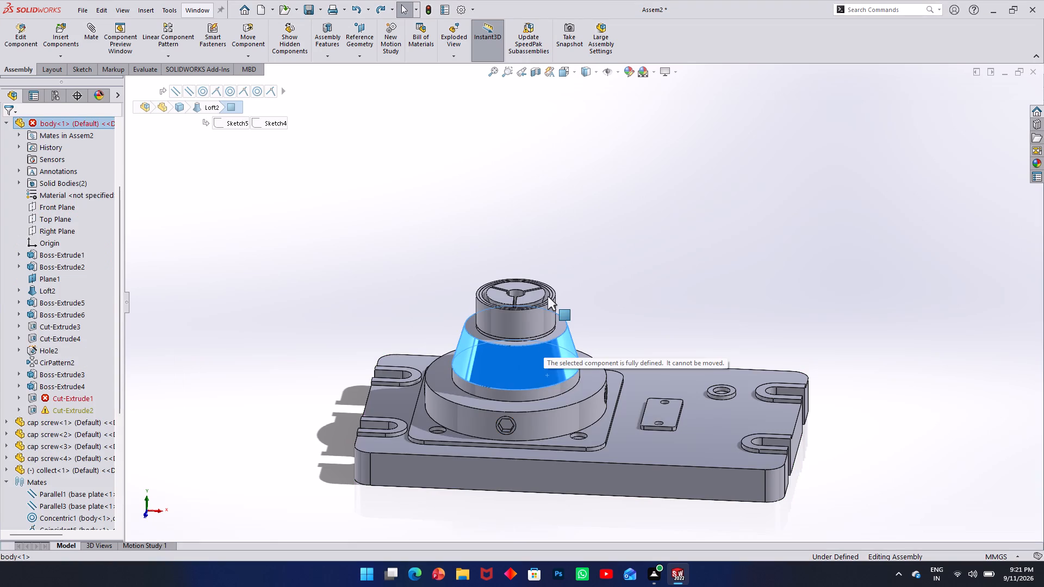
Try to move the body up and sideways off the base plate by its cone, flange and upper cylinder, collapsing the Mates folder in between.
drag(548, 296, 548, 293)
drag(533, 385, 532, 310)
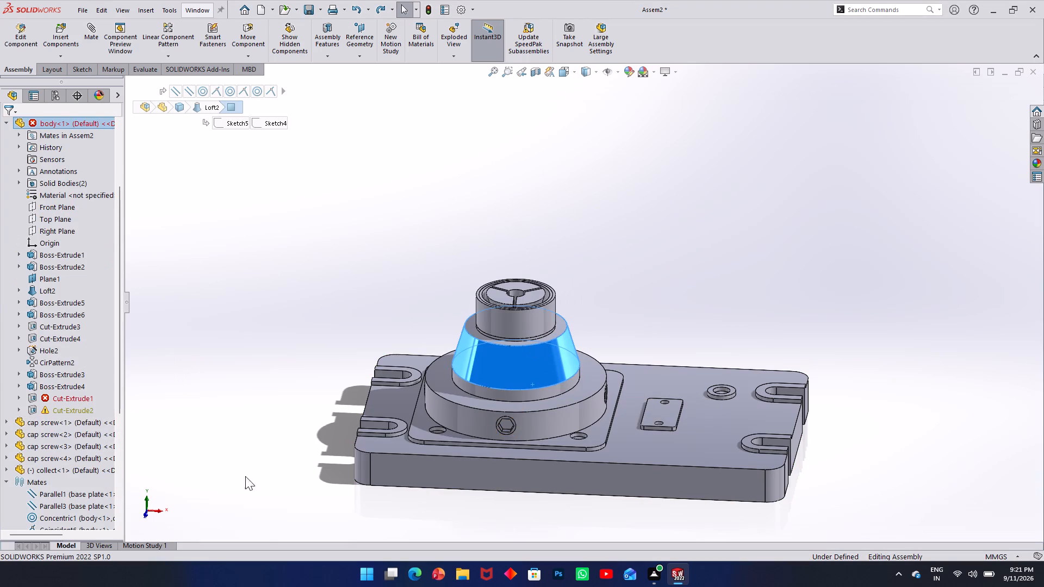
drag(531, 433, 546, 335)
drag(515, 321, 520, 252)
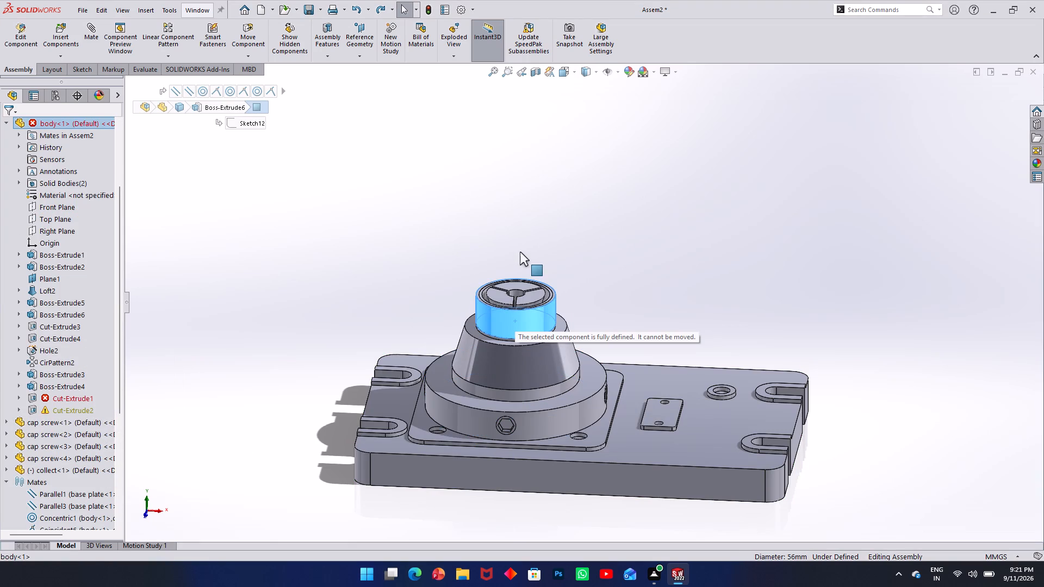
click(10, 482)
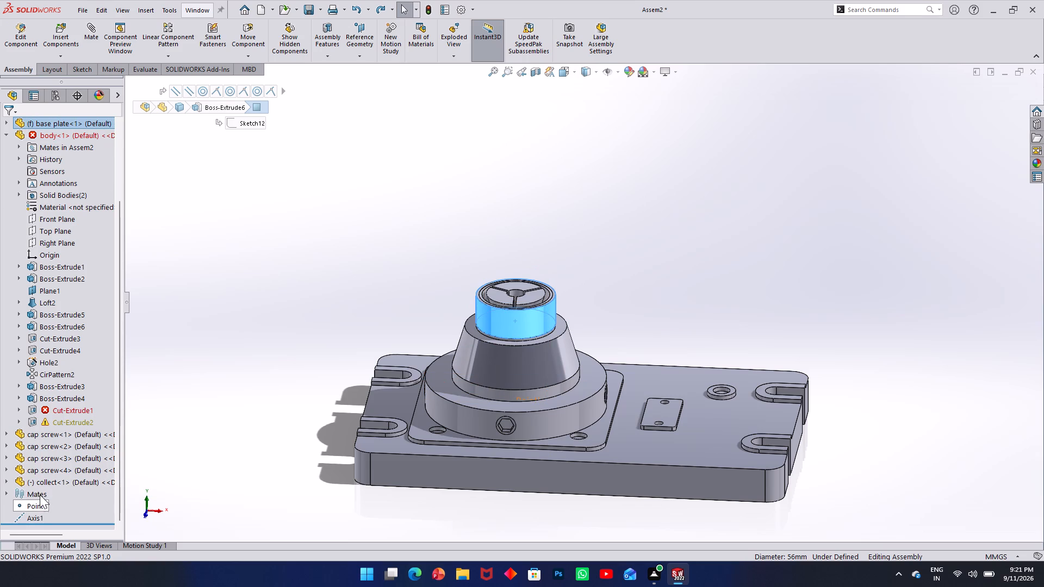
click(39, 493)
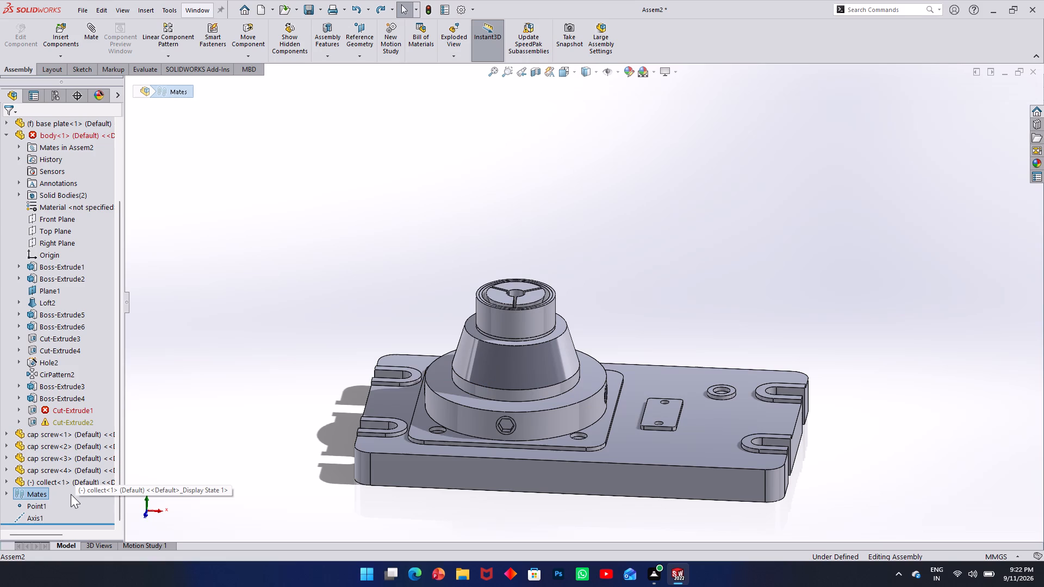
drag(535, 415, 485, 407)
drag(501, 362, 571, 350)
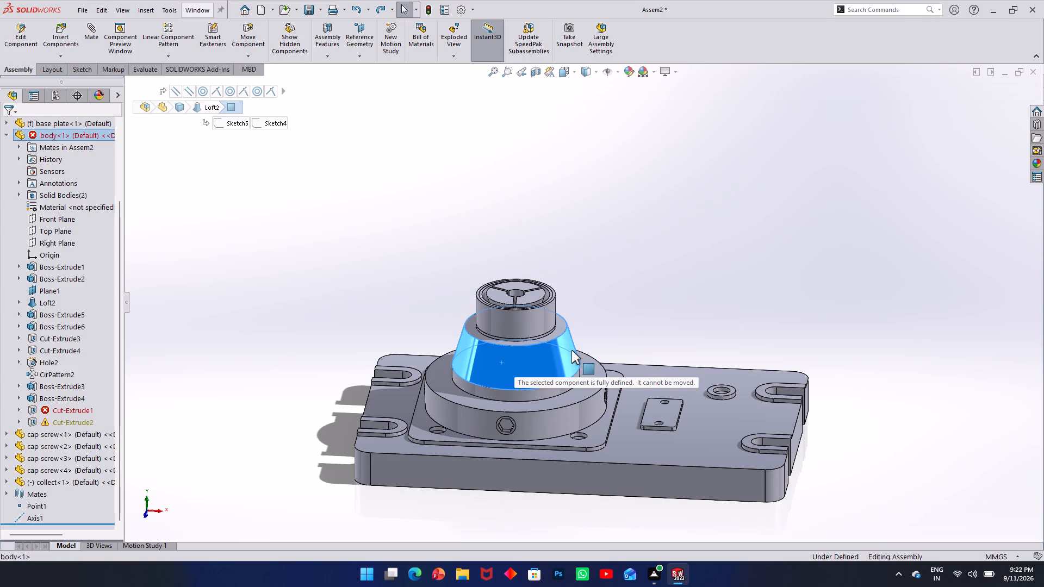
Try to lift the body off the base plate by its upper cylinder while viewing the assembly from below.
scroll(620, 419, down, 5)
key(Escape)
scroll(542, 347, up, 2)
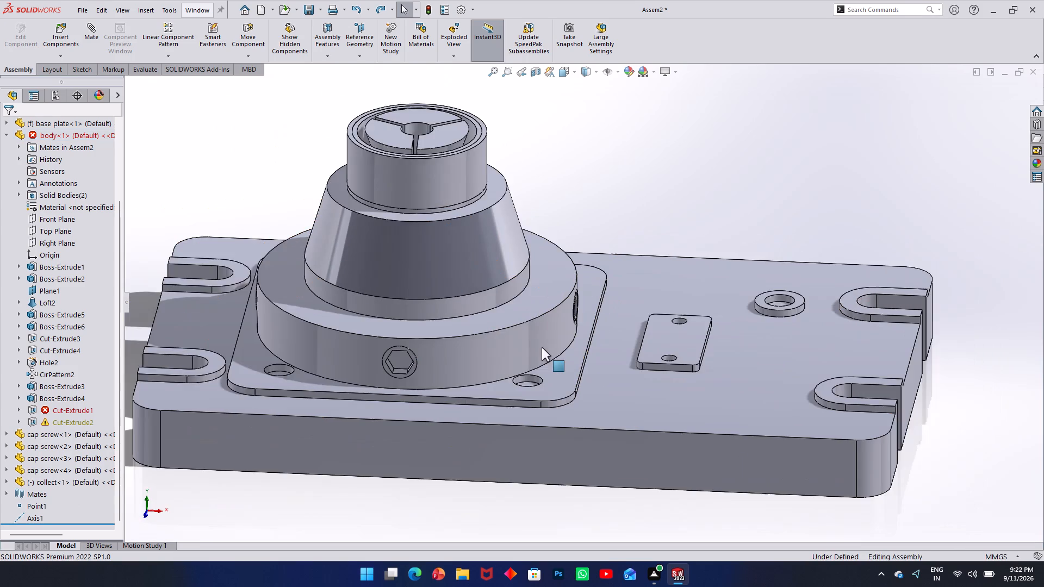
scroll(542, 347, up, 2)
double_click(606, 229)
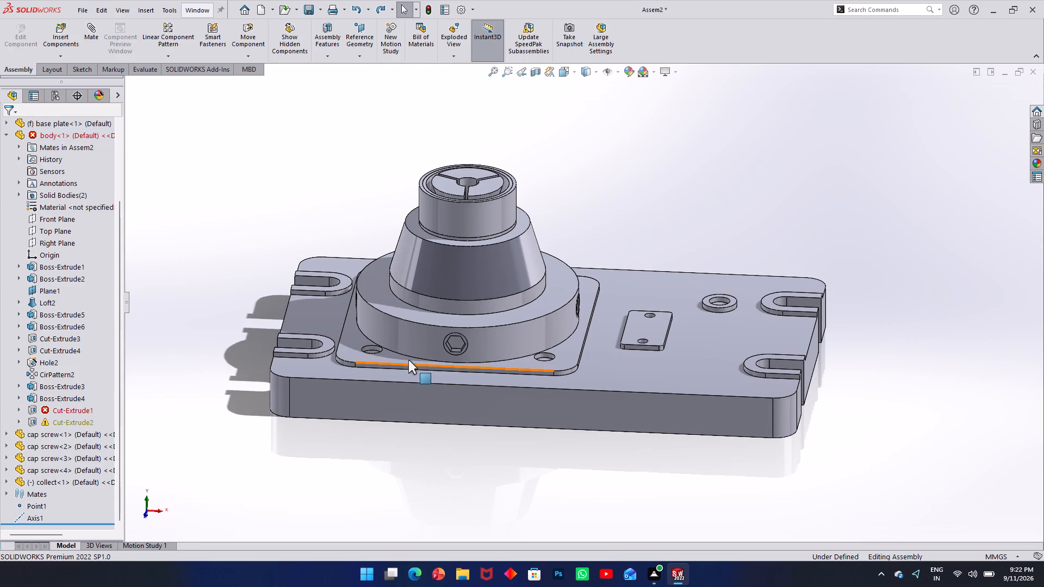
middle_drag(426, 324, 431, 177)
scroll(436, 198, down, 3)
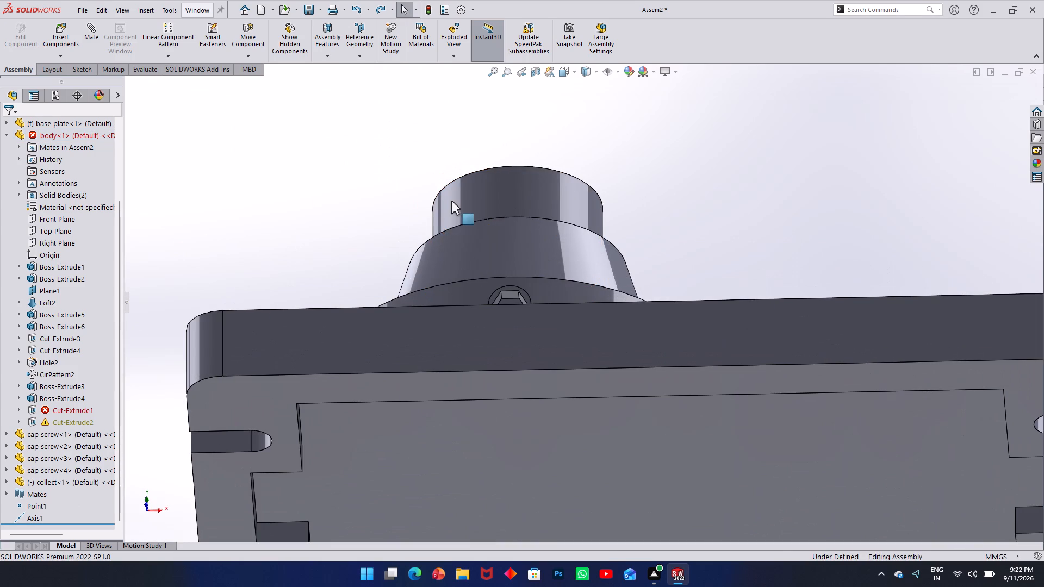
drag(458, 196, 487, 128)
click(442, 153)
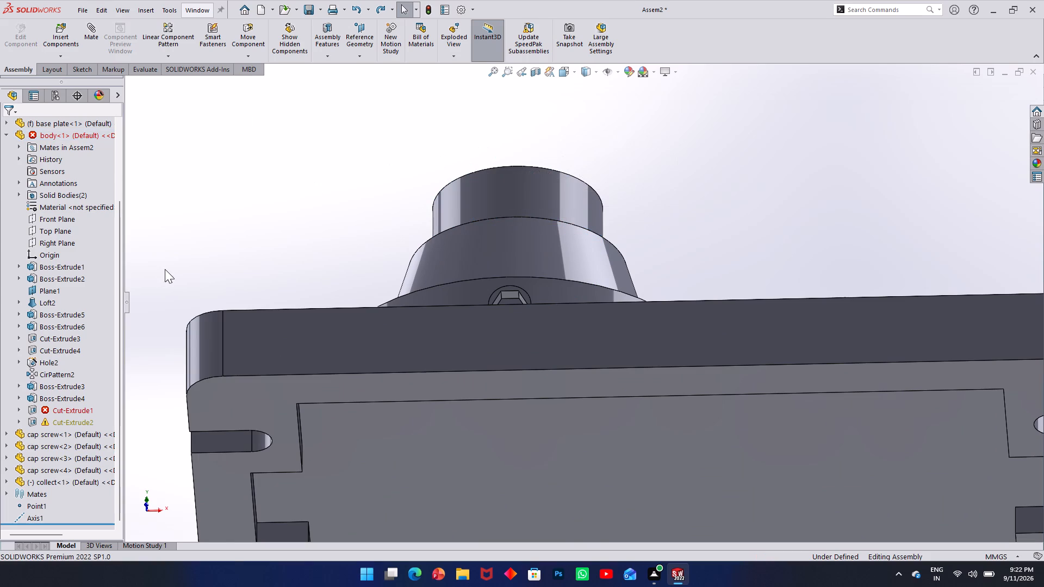
Delete the Lock3 mate between the base plate and cap screw<1>.
click(9, 497)
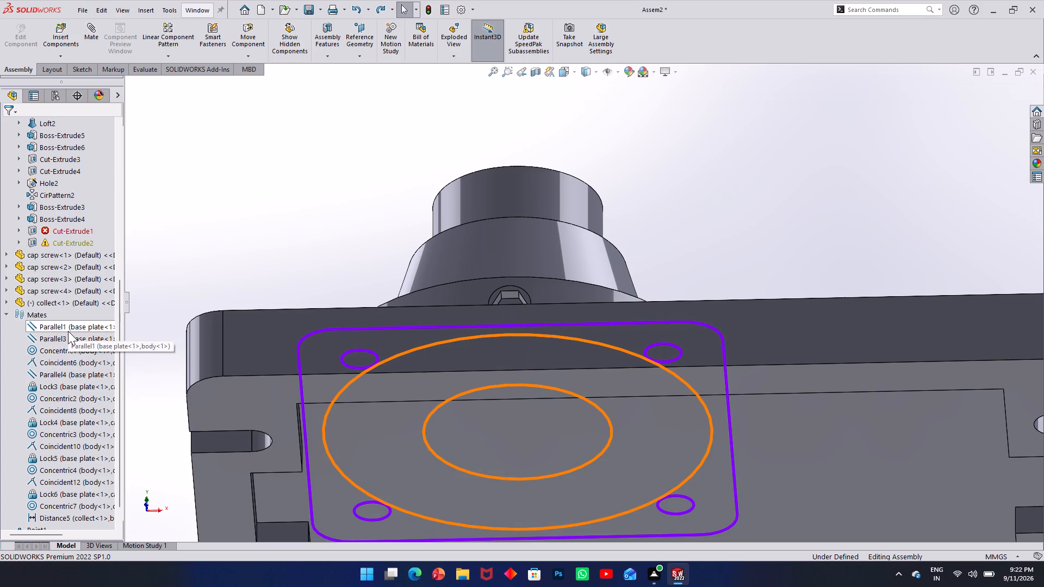
right_click(68, 331)
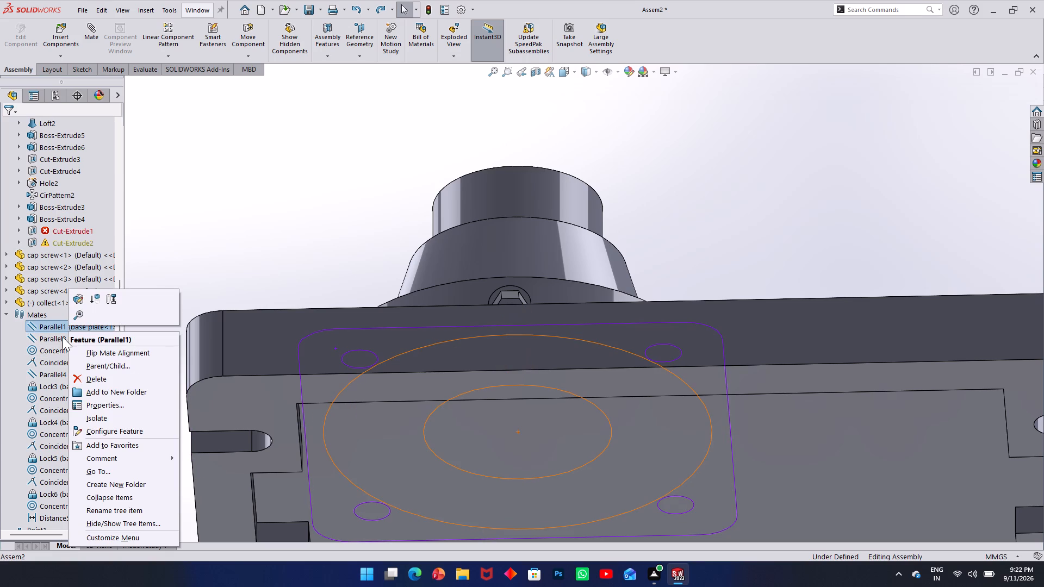
click(52, 342)
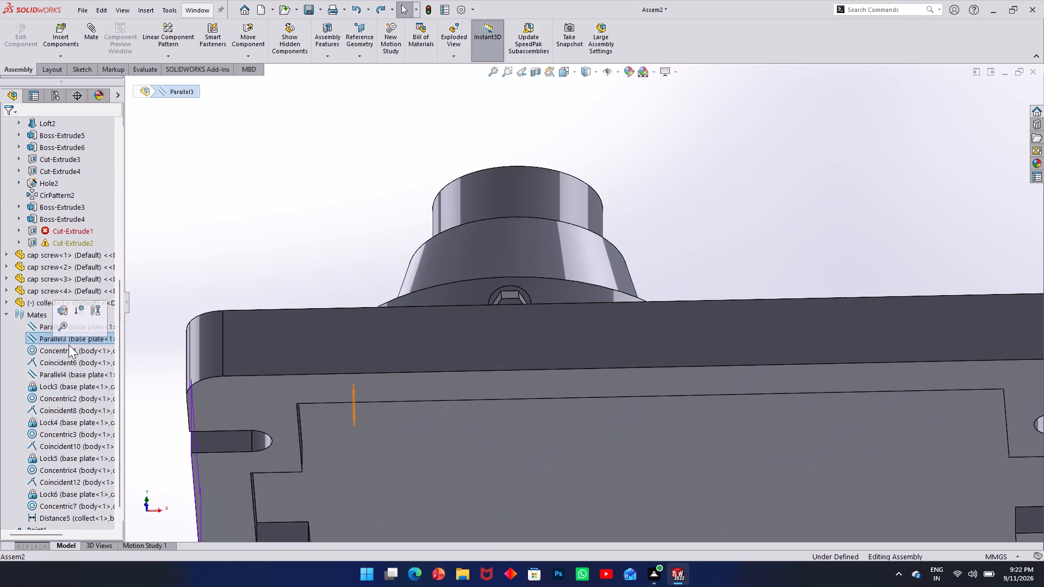
right_click(54, 388)
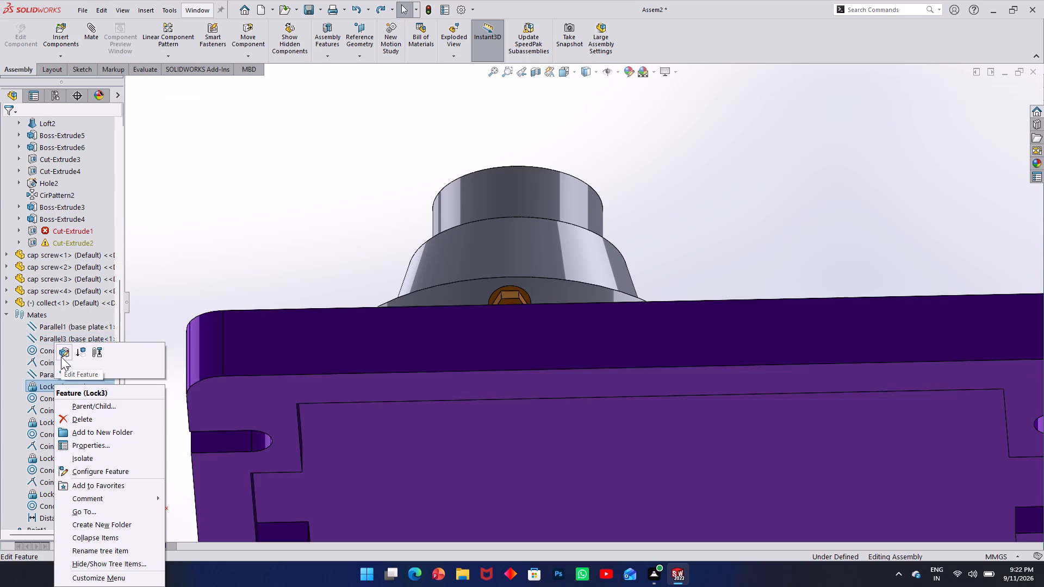
click(70, 416)
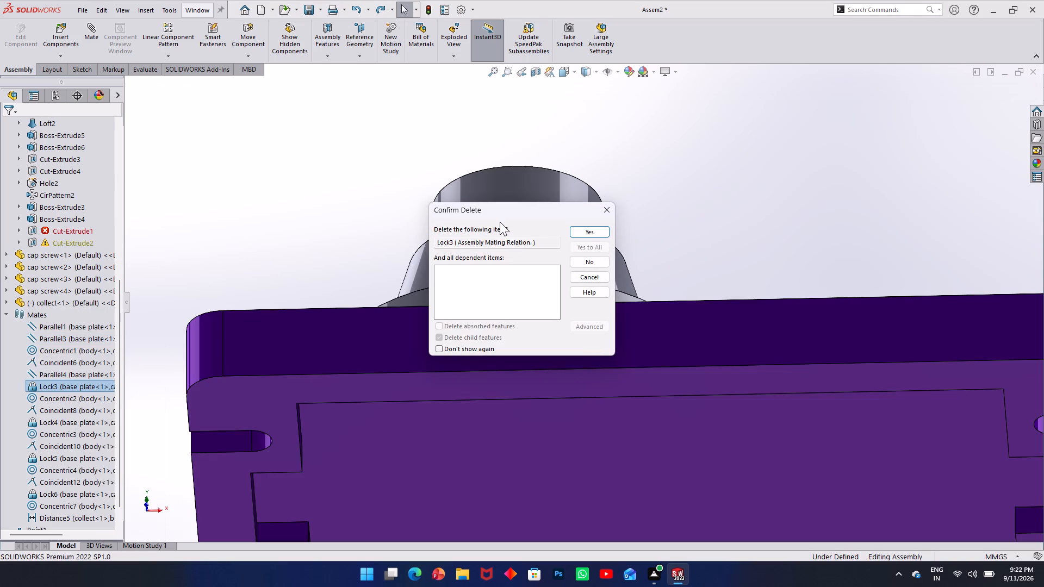
click(585, 234)
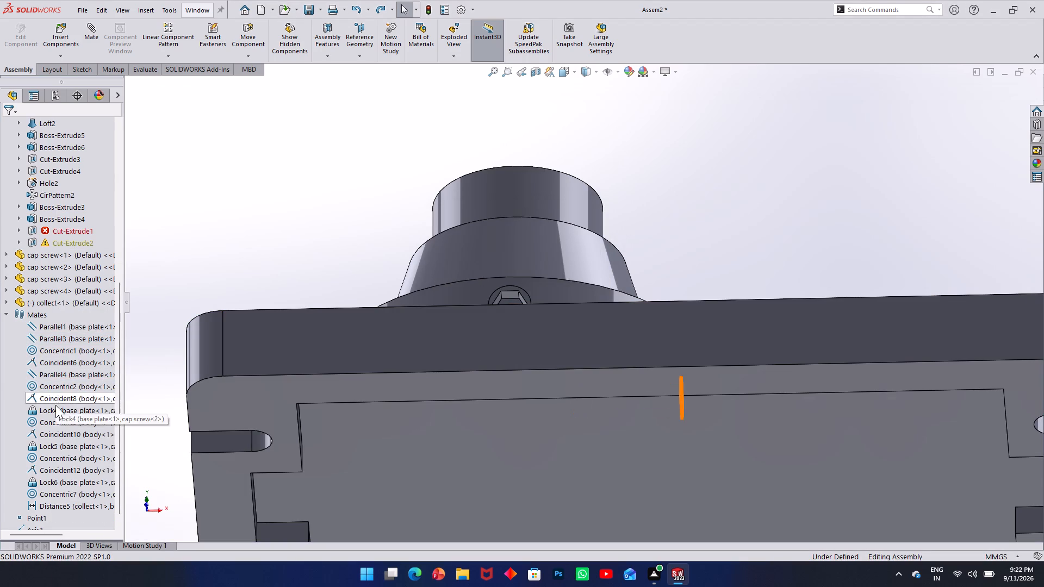
Delete the Lock4 mate between the base plate and cap screw<2>.
right_click(59, 411)
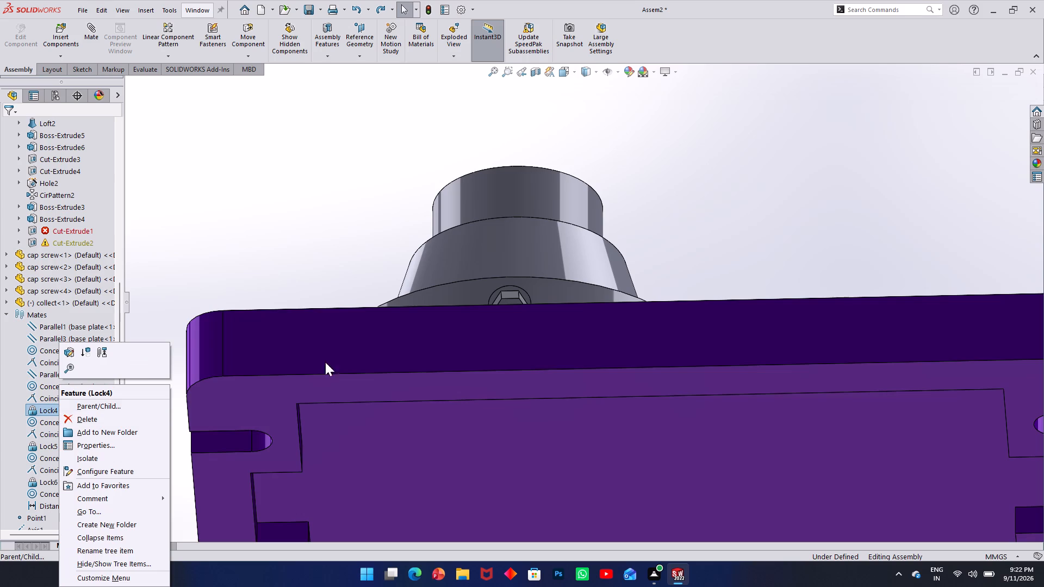
middle_drag(449, 326, 503, 448)
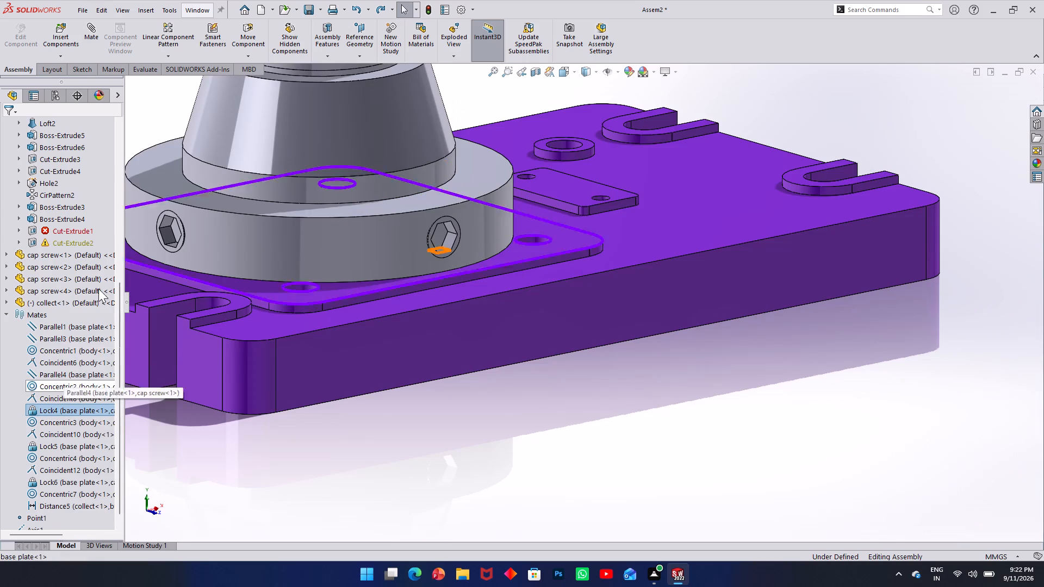
right_click(63, 406)
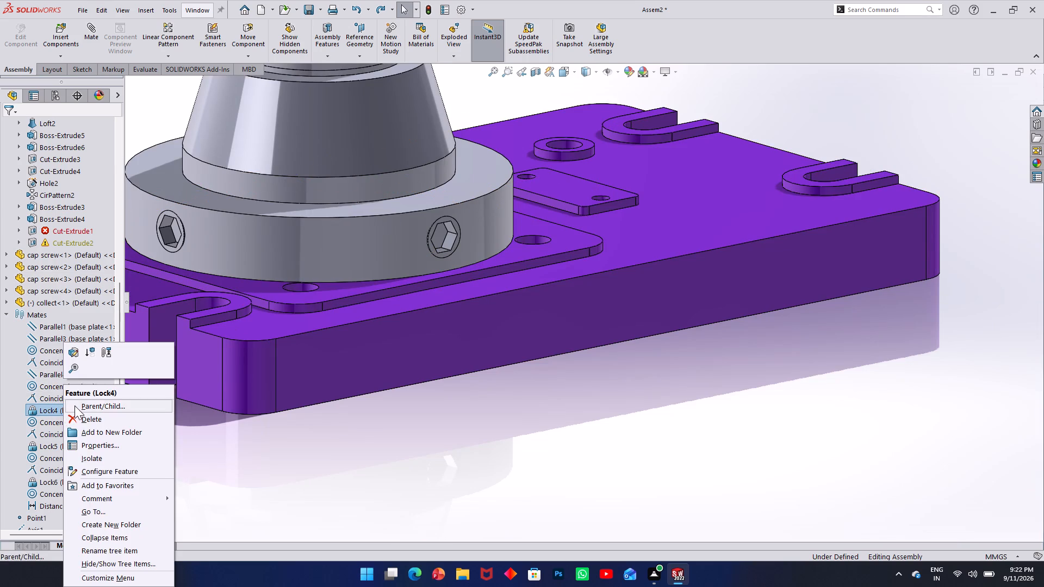
click(80, 421)
click(588, 234)
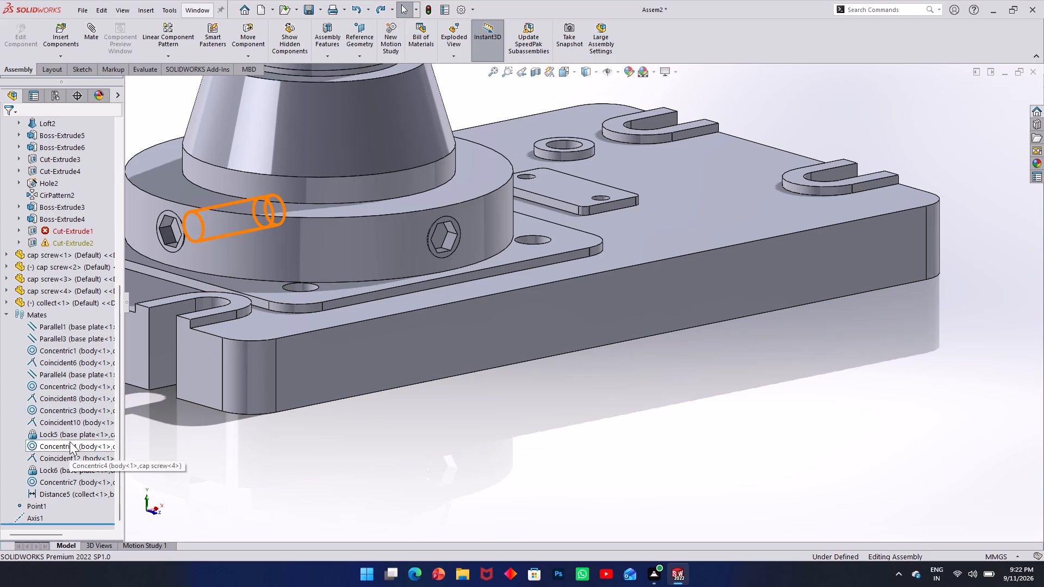
Delete the Lock5 mate between the base plate and cap screw<3>.
right_click(76, 435)
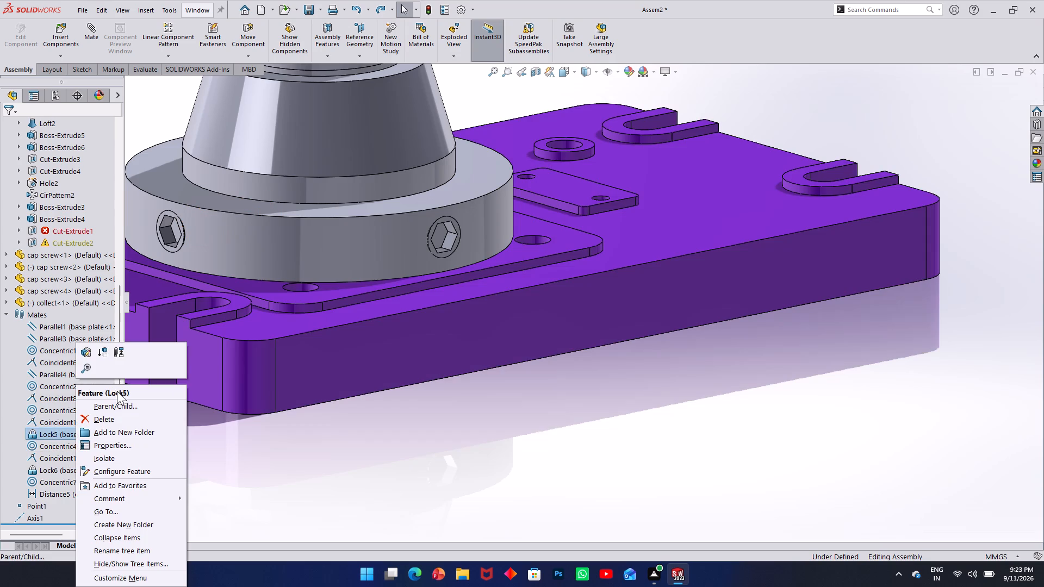
click(100, 415)
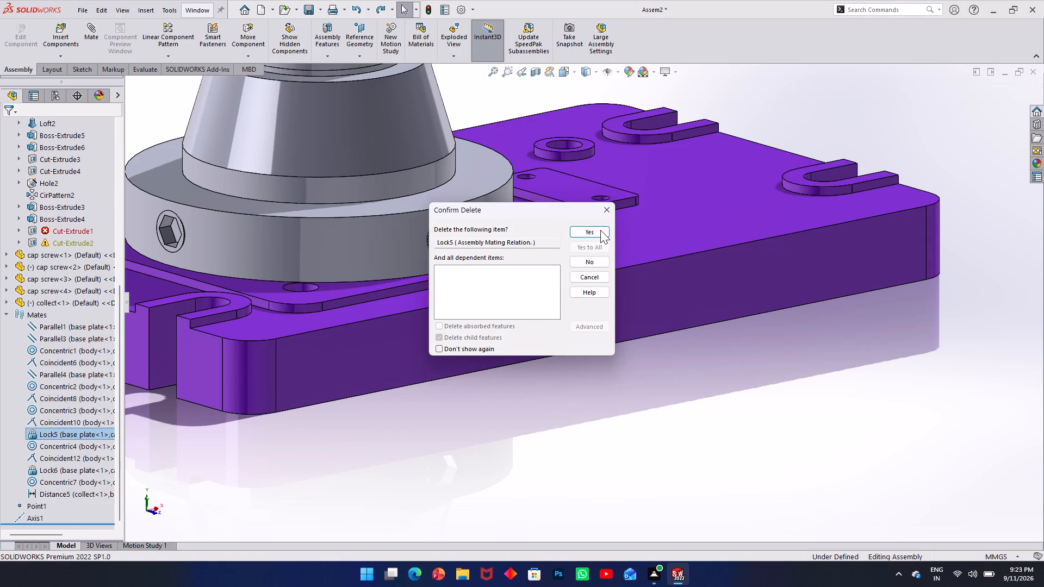
click(600, 230)
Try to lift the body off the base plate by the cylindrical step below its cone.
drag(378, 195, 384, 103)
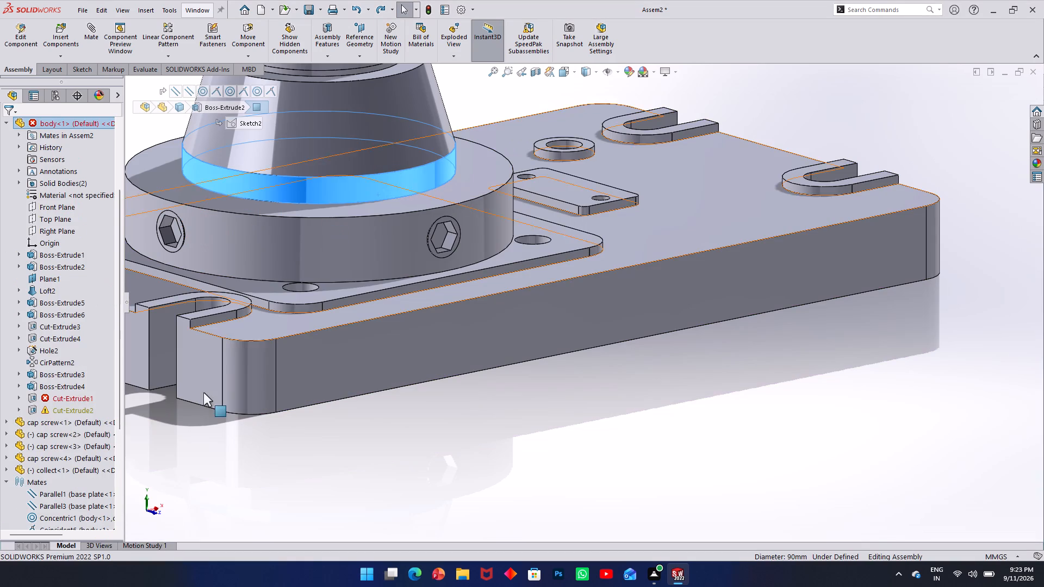
Delete the Lock6 mate between the base plate and cap screw<4>.
click(4, 484)
click(7, 482)
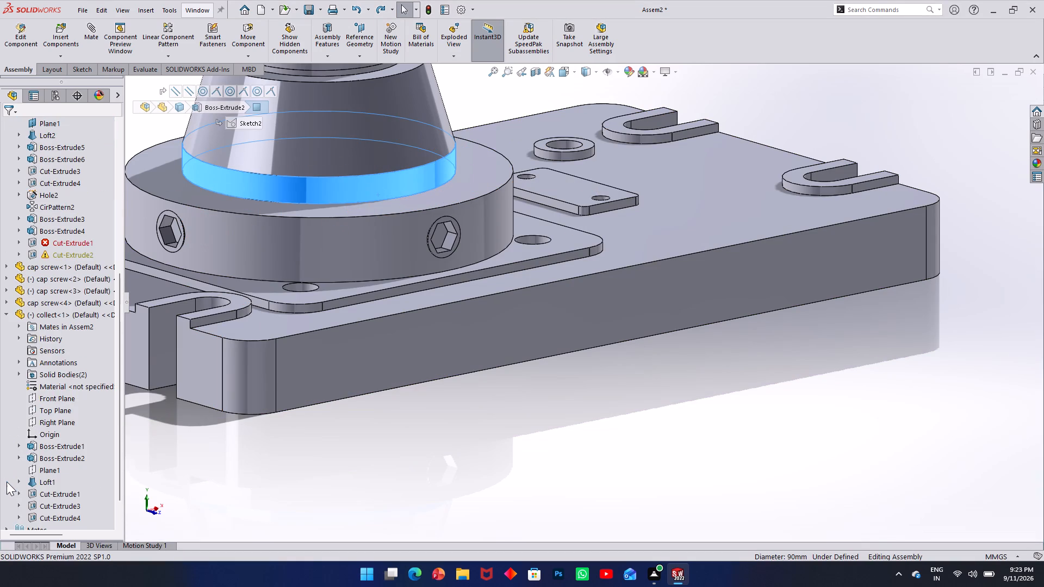
scroll(22, 473, down, 6)
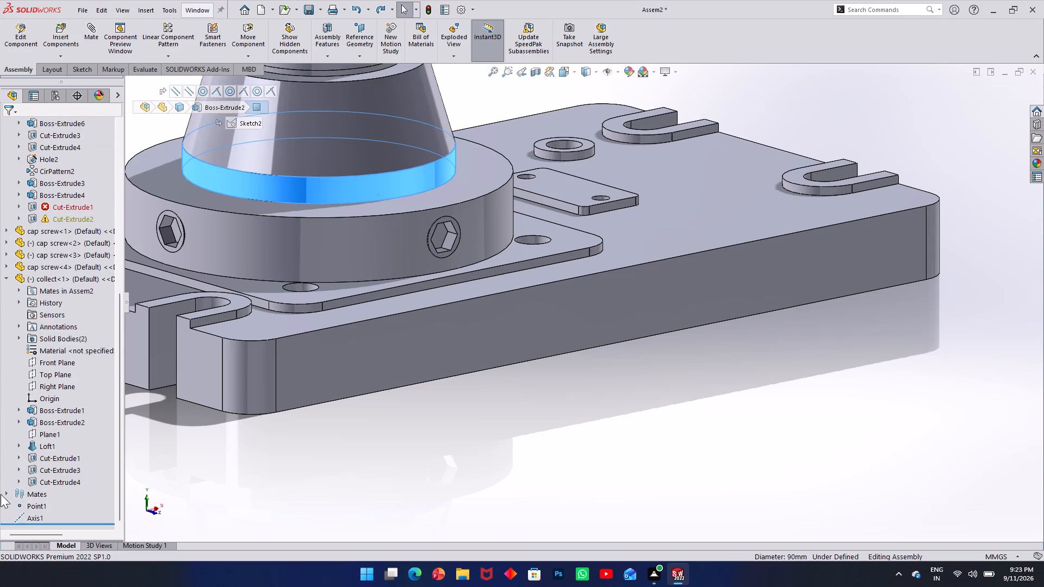
click(7, 492)
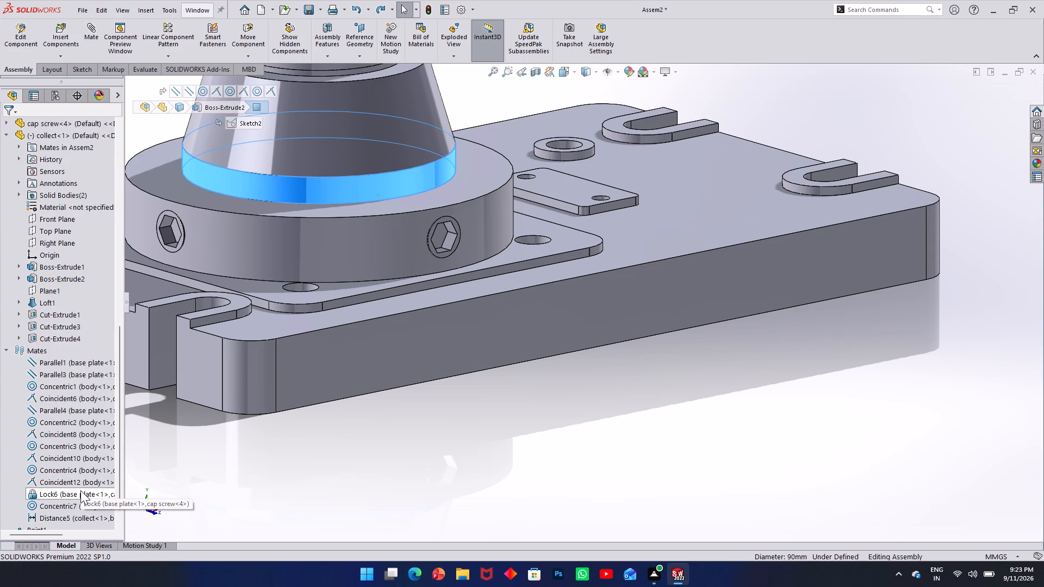
click(80, 490)
right_click(80, 490)
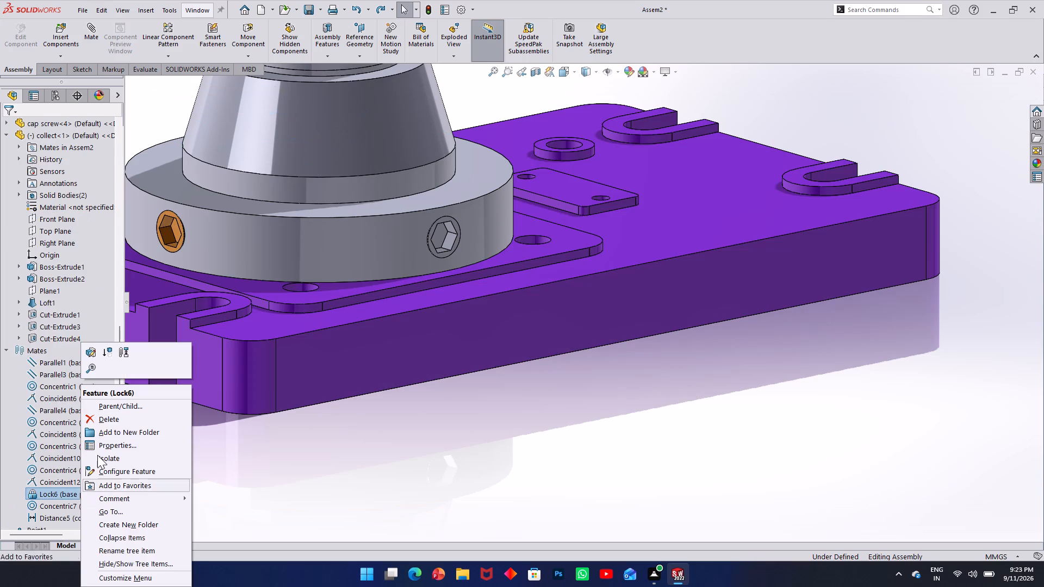
click(102, 420)
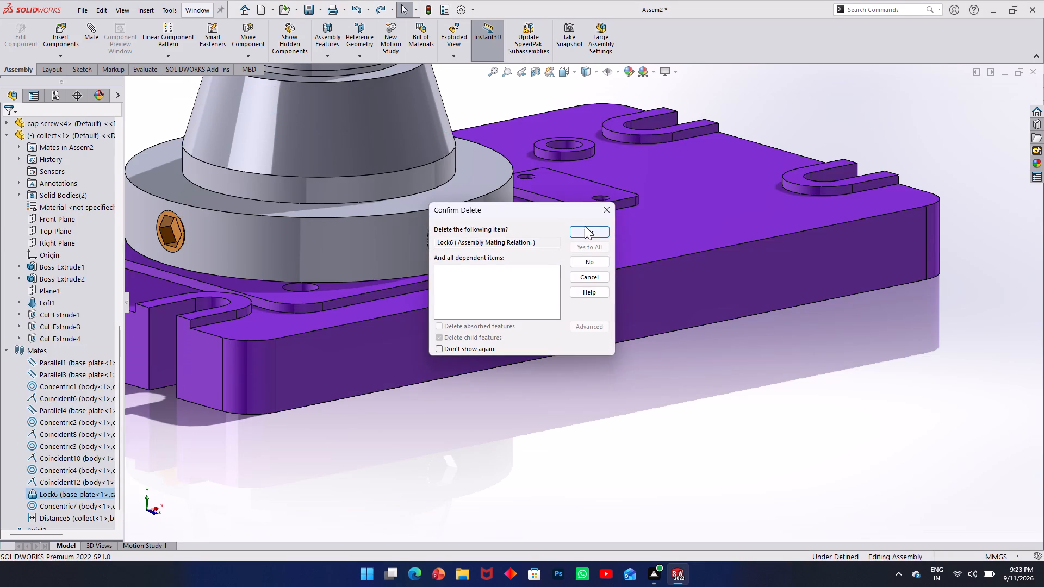
click(585, 226)
Lift the body by its round flange until it sits well clear above the base plate, exposing its underside.
drag(449, 214, 438, 97)
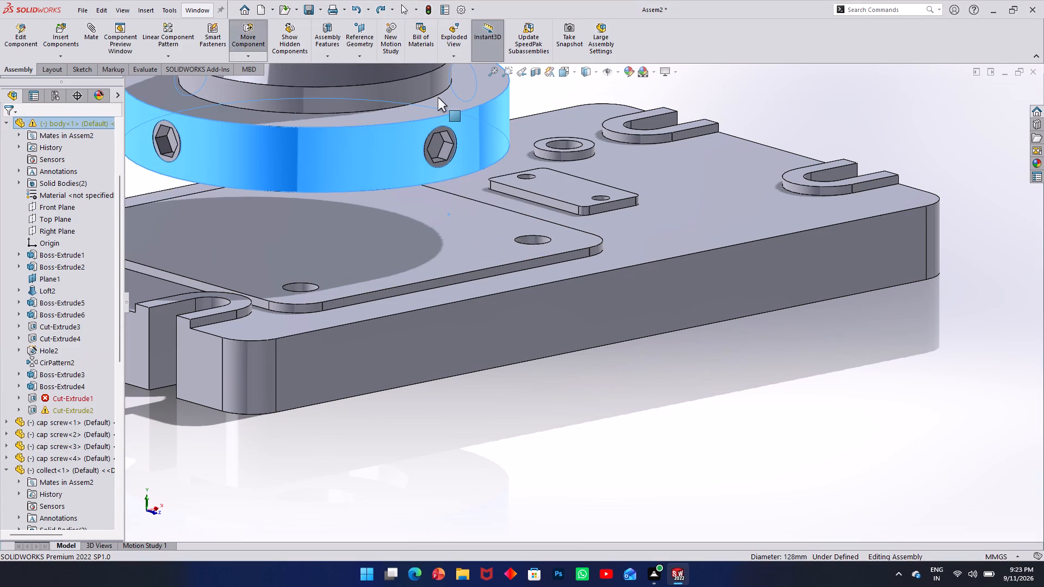
scroll(420, 201, up, 4)
middle_drag(434, 232, 411, 165)
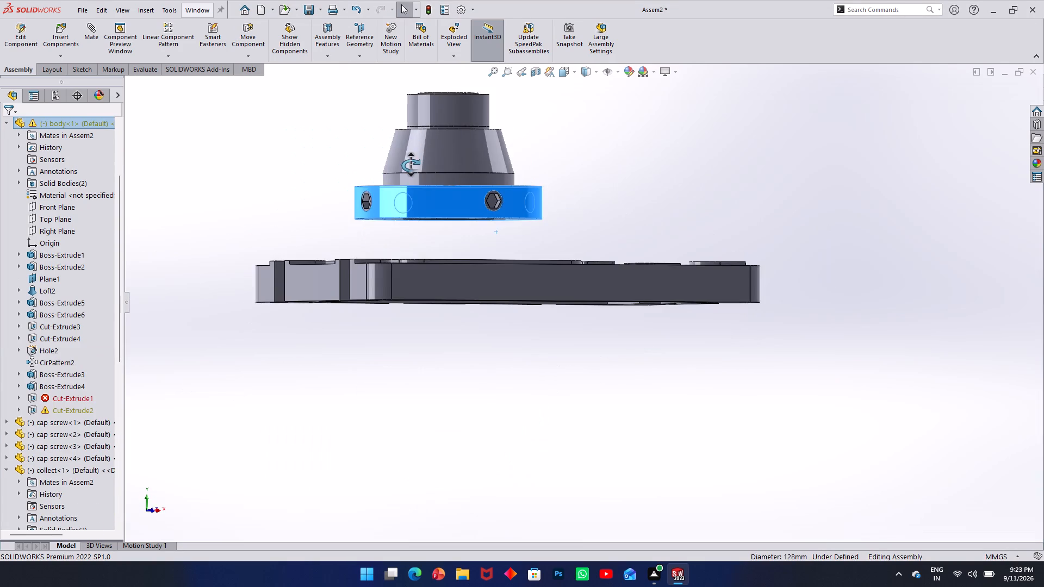
middle_drag(411, 165, 406, 150)
scroll(457, 197, down, 4)
scroll(465, 209, up, 1)
drag(466, 197, 467, 150)
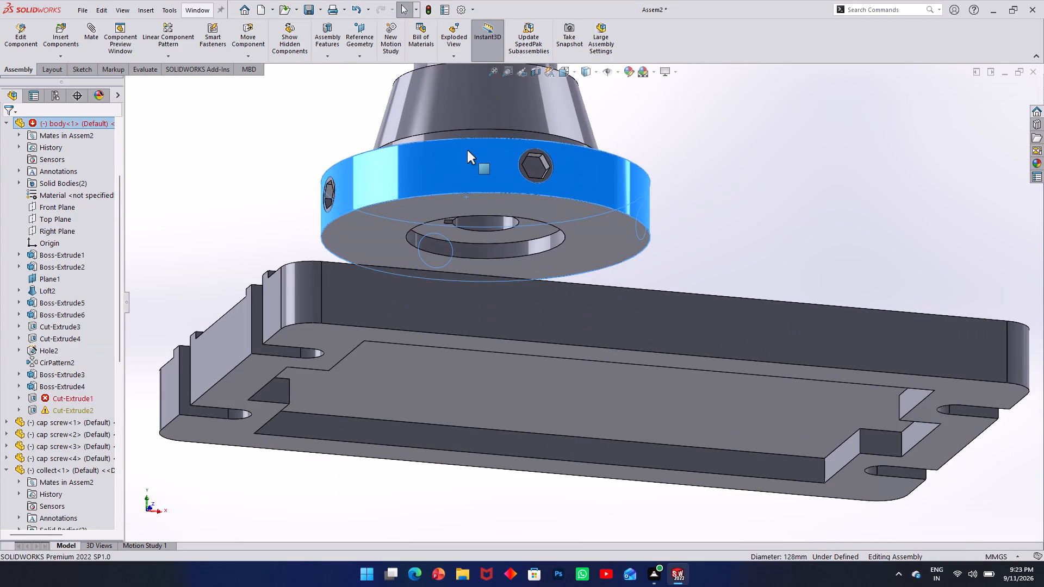
drag(467, 150, 468, 143)
click(848, 99)
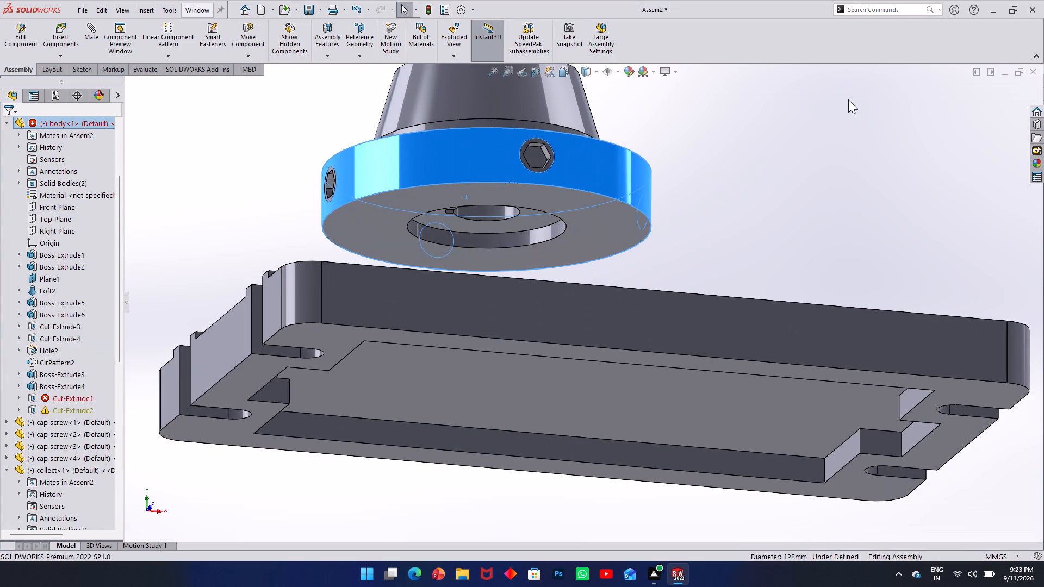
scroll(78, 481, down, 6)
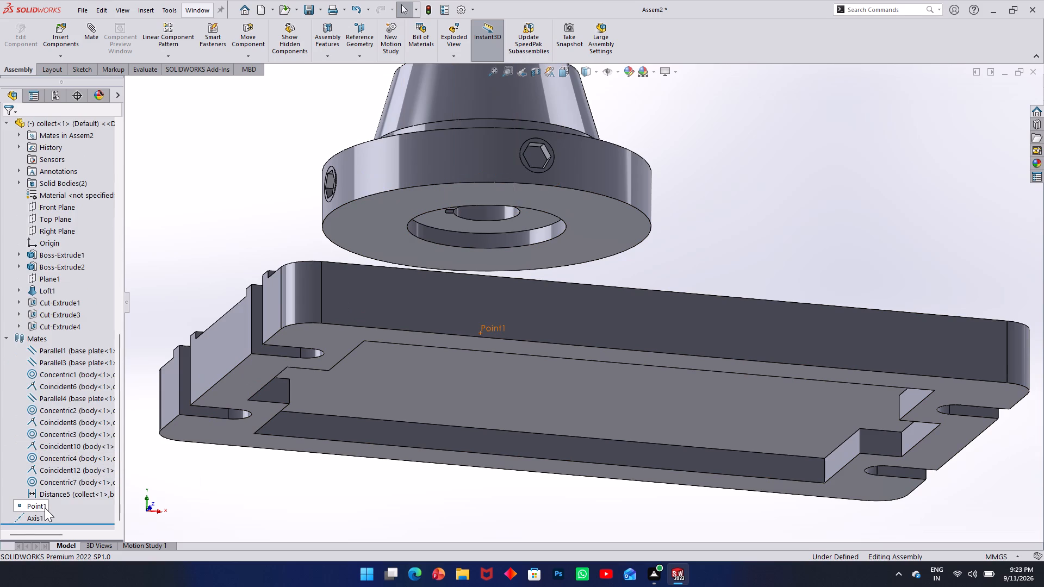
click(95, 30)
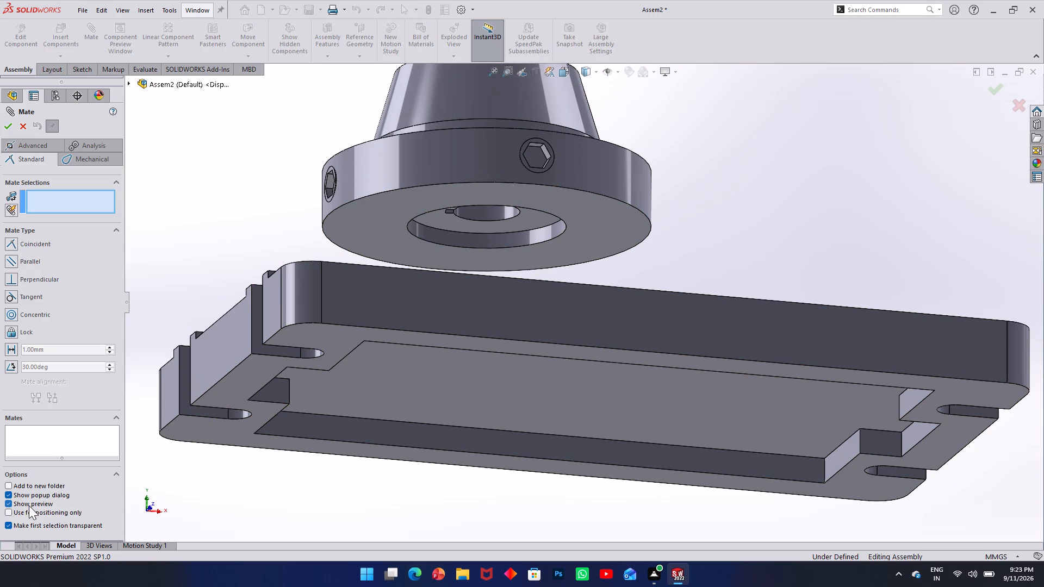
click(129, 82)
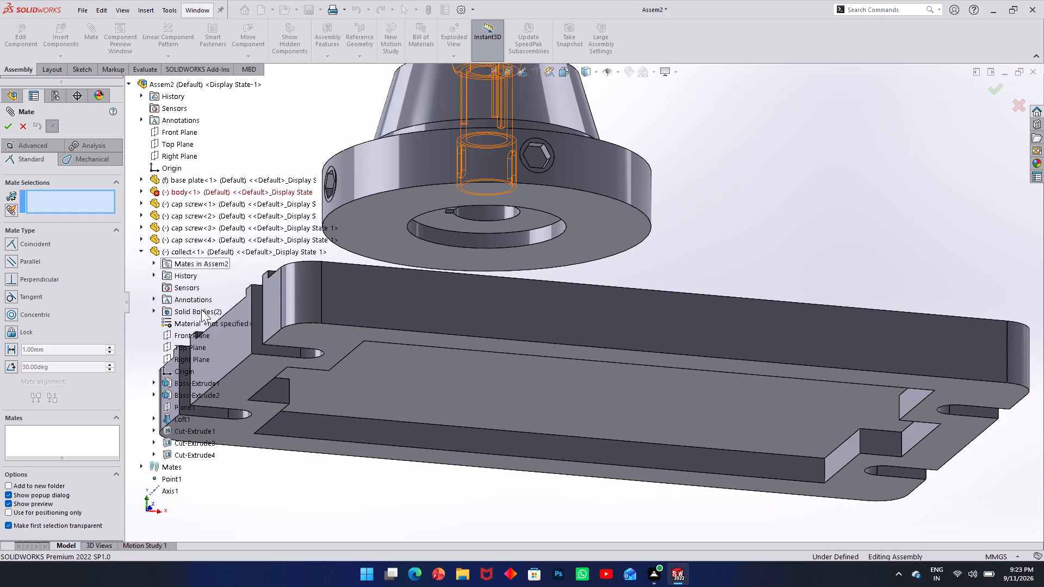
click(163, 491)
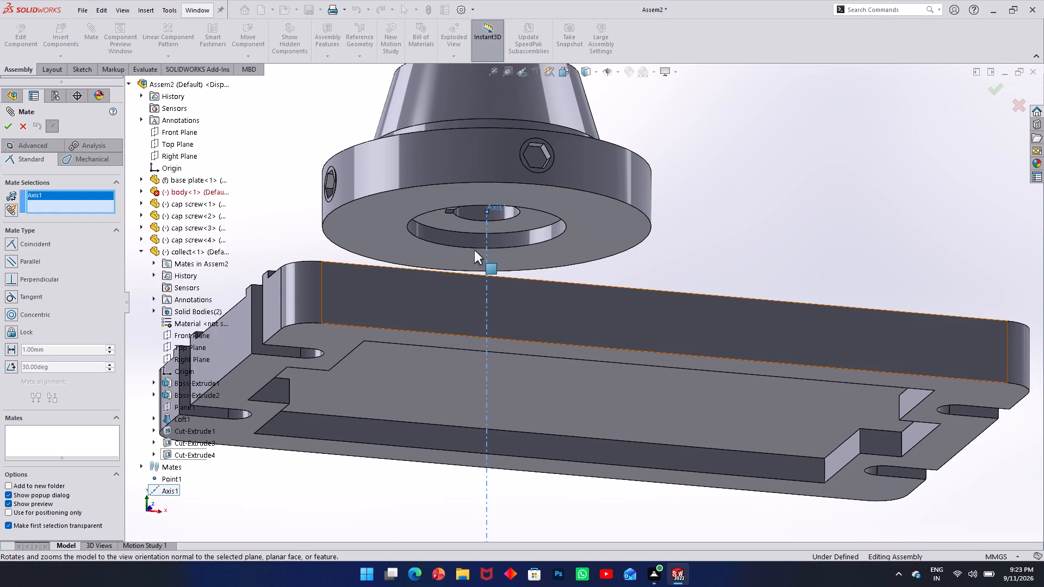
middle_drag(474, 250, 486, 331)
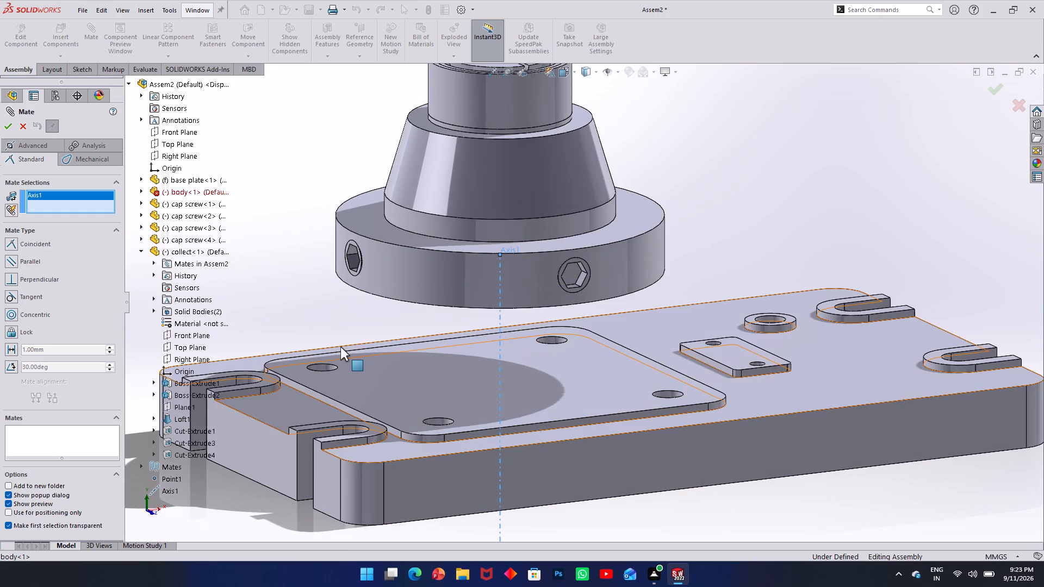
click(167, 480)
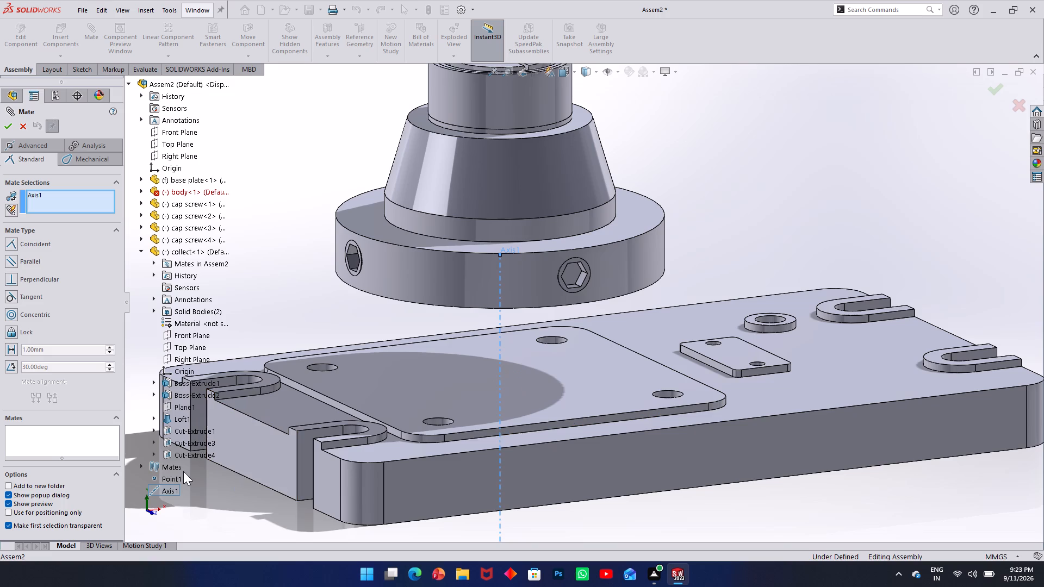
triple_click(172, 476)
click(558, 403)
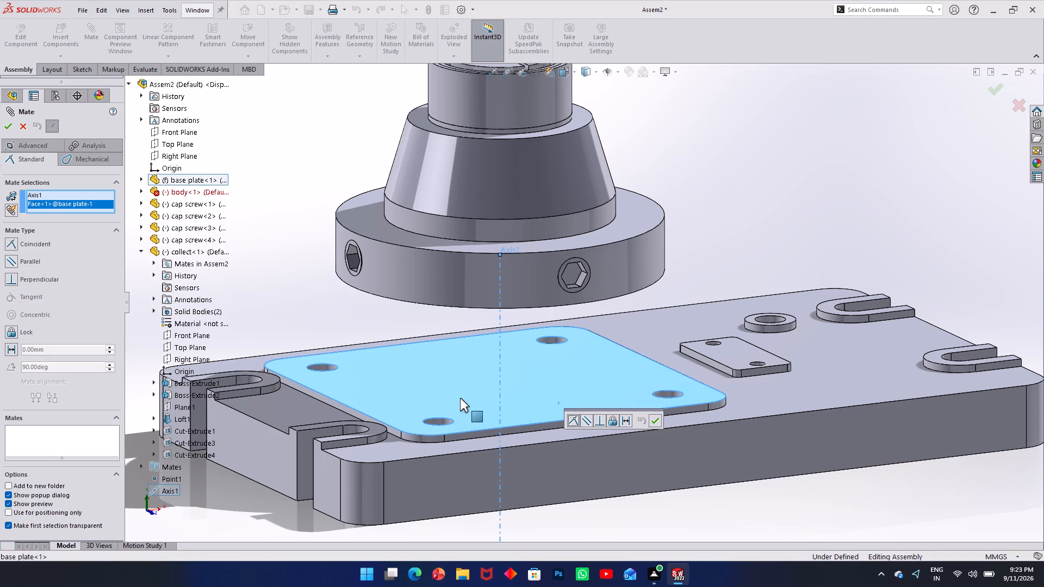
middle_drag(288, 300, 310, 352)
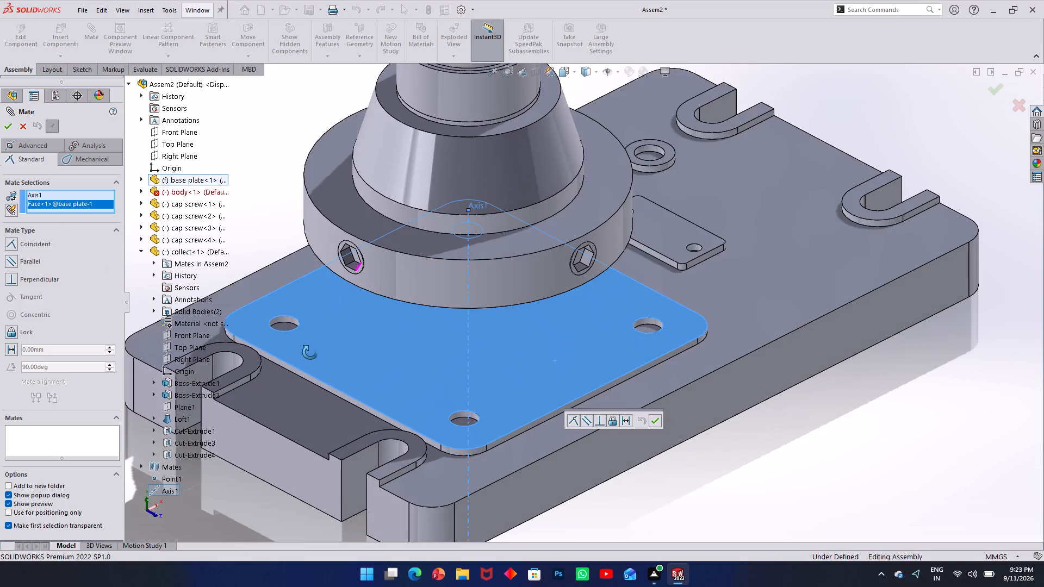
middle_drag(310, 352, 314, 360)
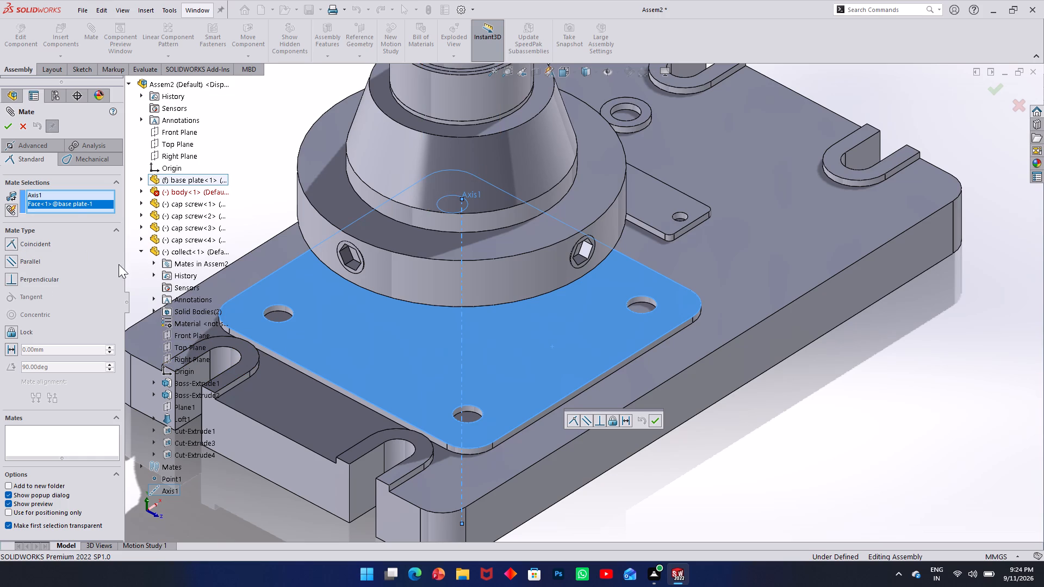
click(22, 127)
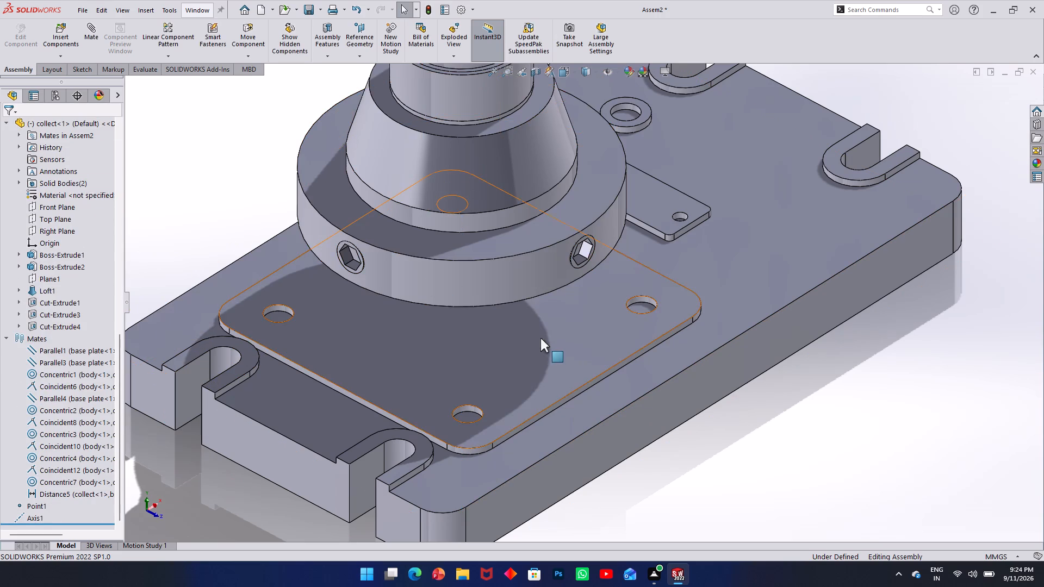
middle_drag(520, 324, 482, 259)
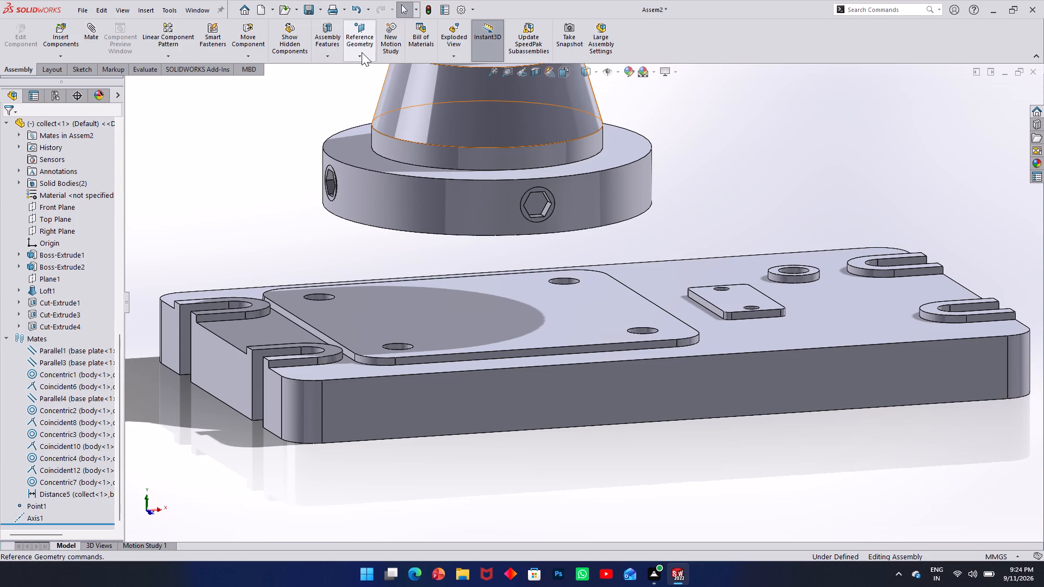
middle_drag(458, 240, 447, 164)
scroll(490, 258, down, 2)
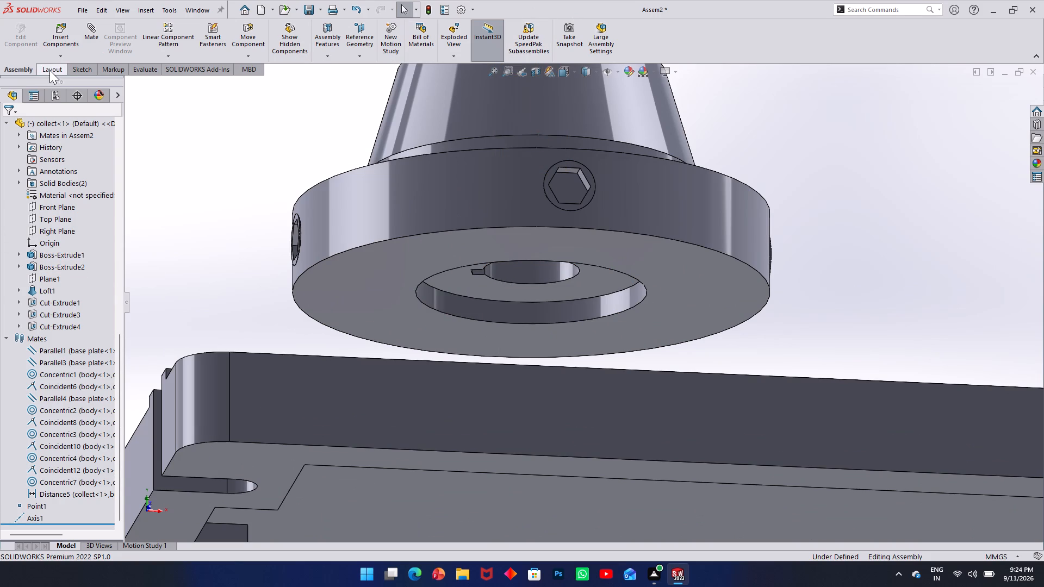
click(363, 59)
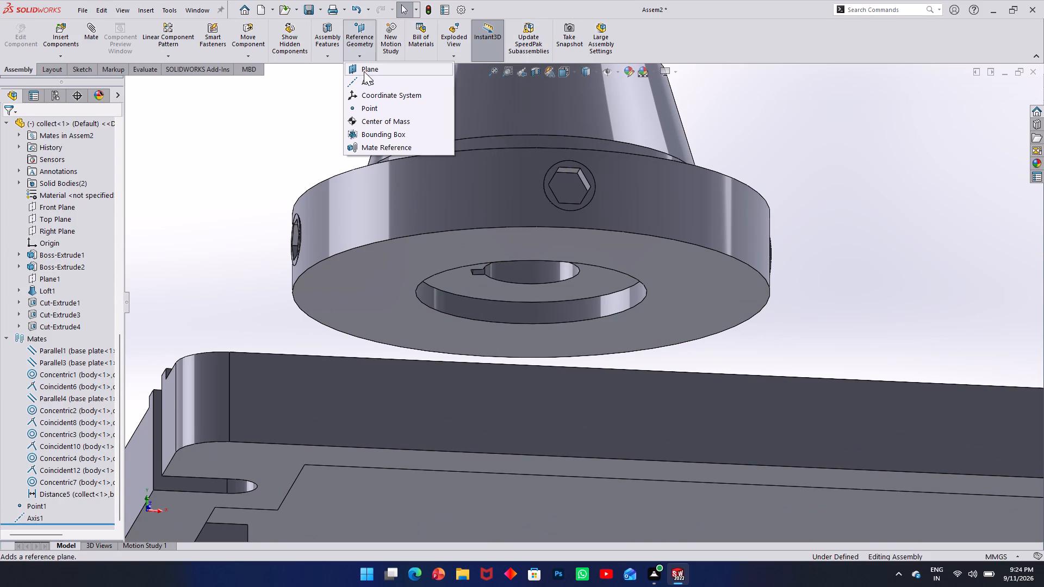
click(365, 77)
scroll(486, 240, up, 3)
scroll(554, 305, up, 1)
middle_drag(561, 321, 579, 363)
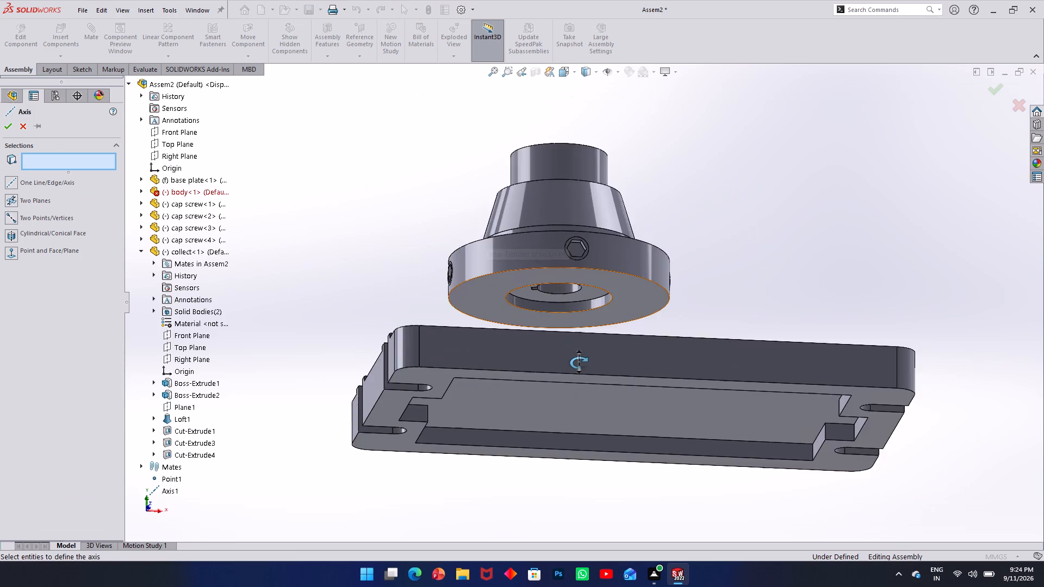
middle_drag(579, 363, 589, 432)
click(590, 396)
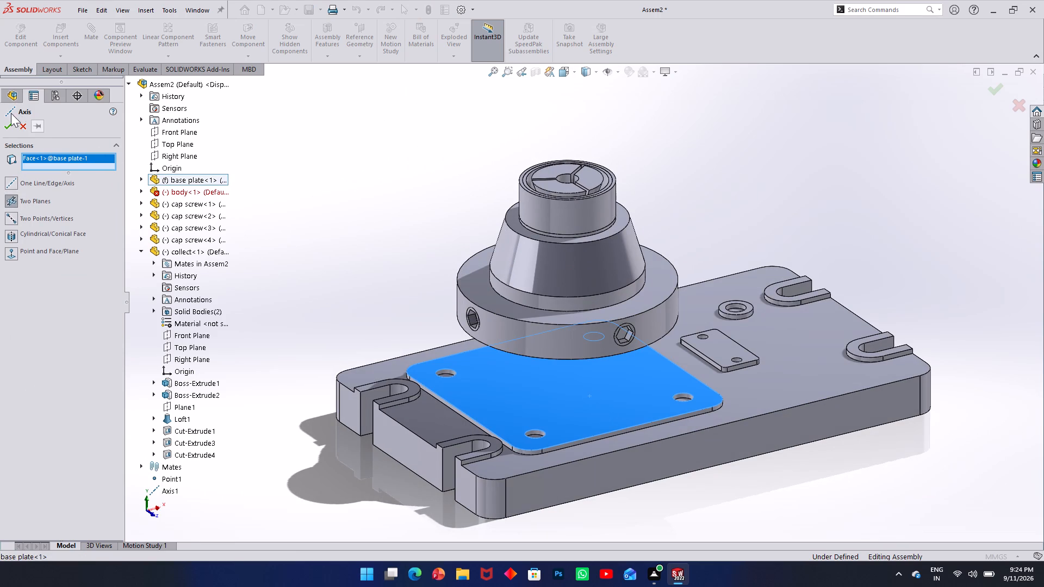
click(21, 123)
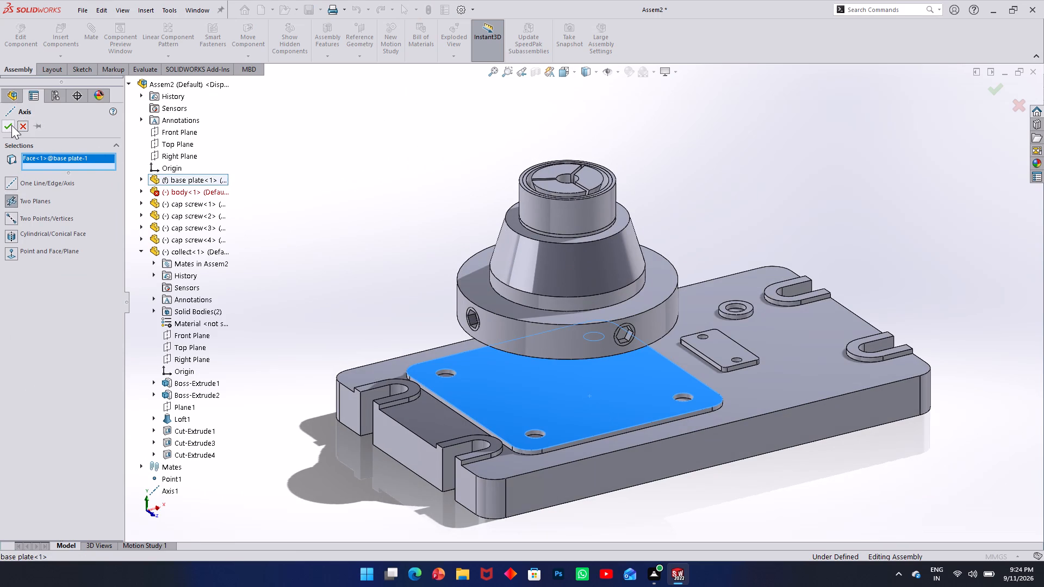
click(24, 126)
Add a Profile Center mate between the body's annular underside face and the top face of the base plate's large raised pad.
middle_drag(488, 265, 448, 196)
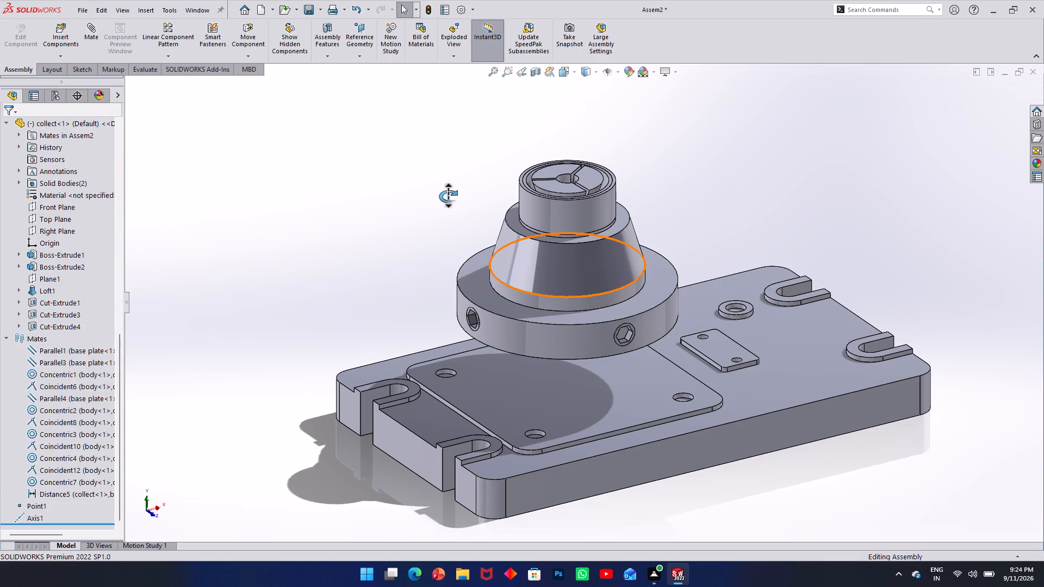
middle_drag(448, 196, 439, 169)
scroll(546, 307, down, 6)
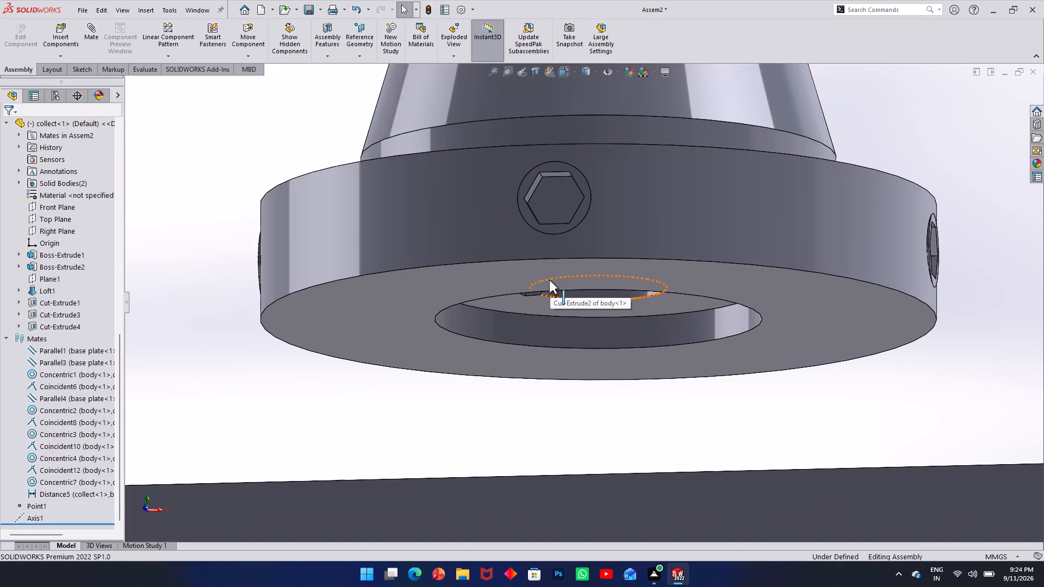
click(93, 39)
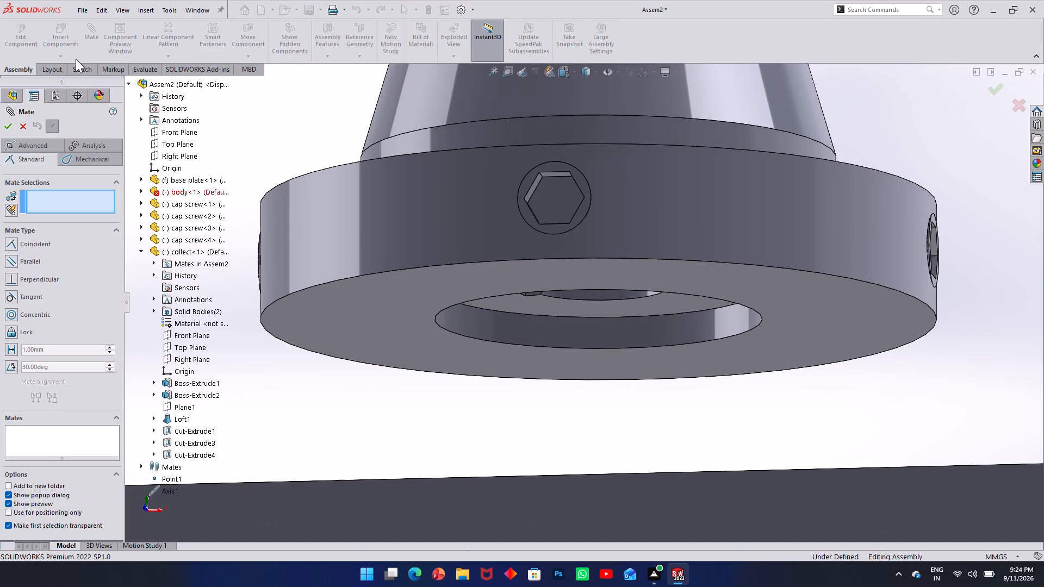
click(15, 140)
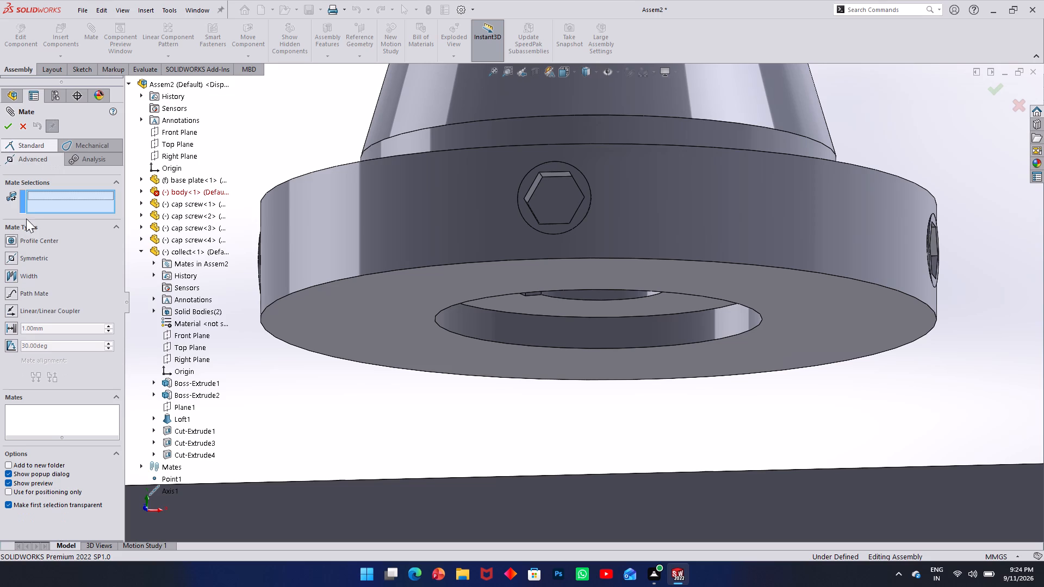
click(12, 238)
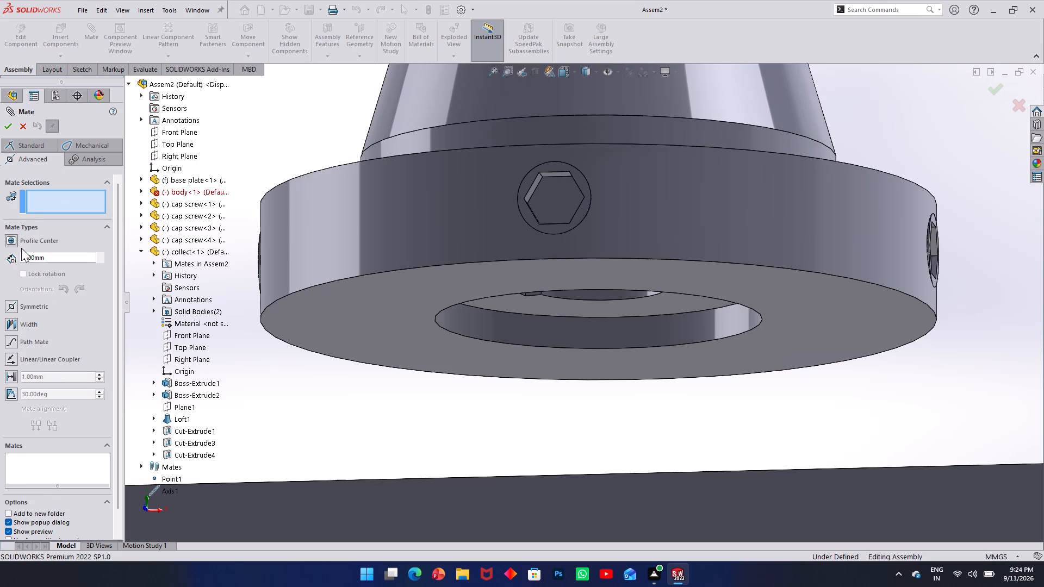
middle_drag(620, 346, 631, 389)
scroll(631, 389, up, 1)
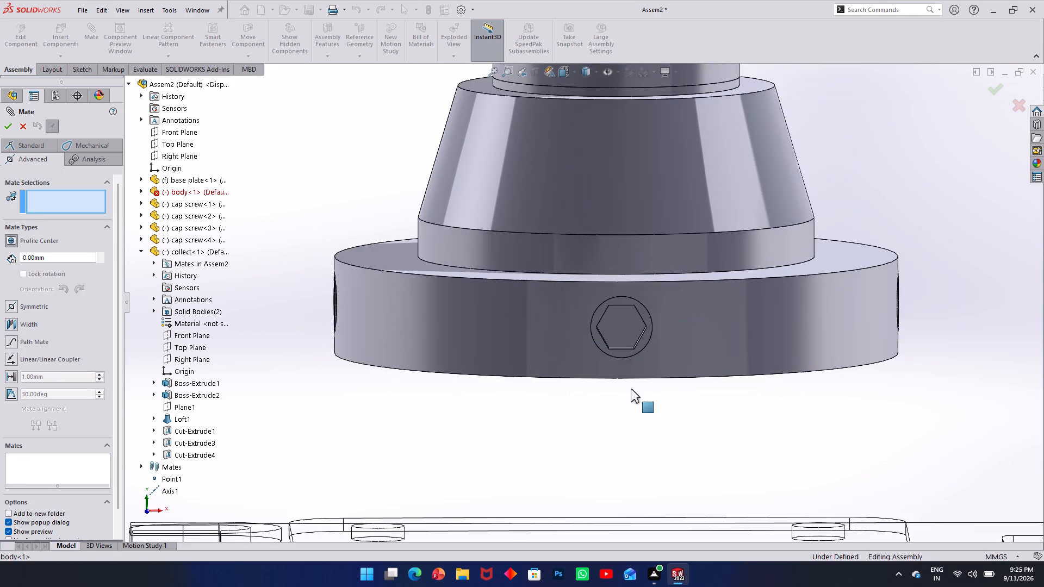
scroll(623, 389, up, 2)
click(166, 490)
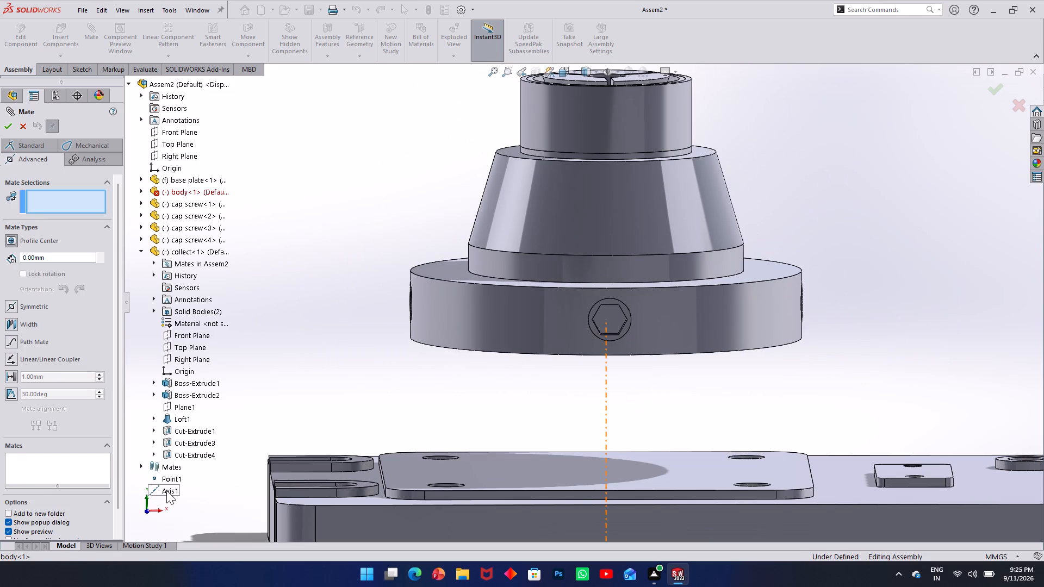
click(157, 485)
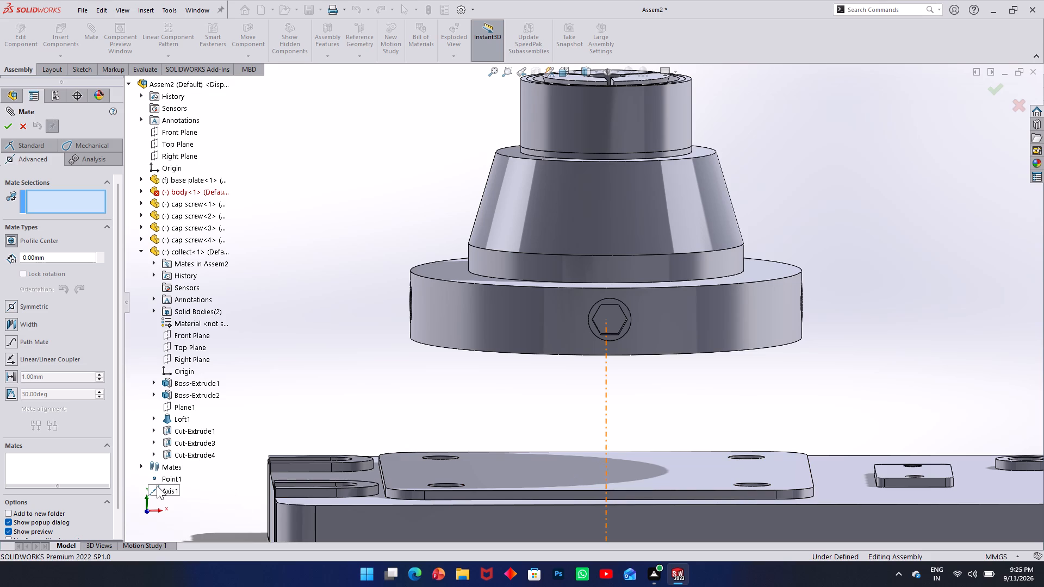
middle_drag(454, 263, 424, 160)
click(450, 183)
scroll(411, 197, up, 1)
middle_drag(413, 201, 446, 385)
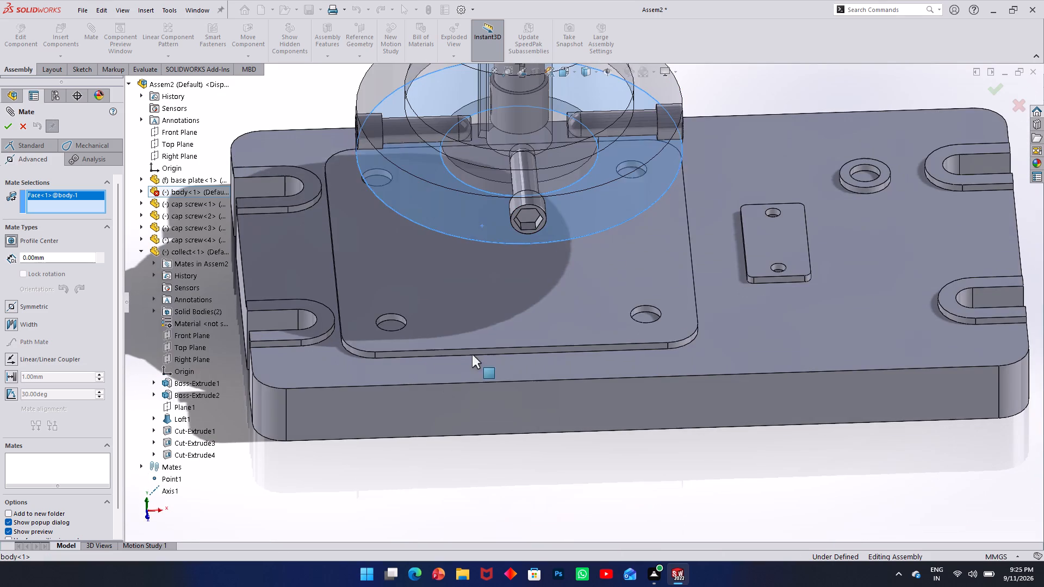
click(482, 308)
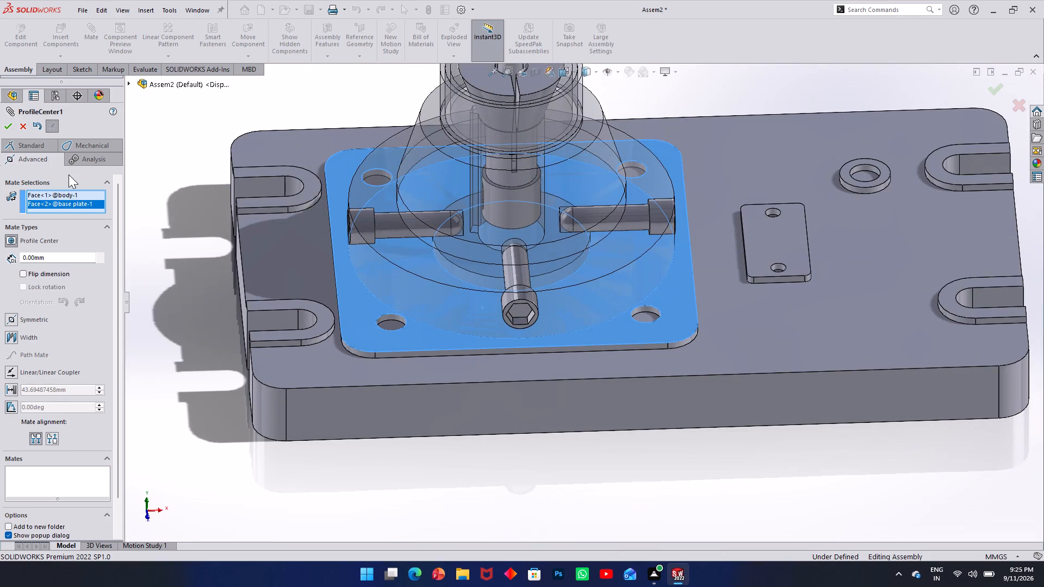
click(4, 123)
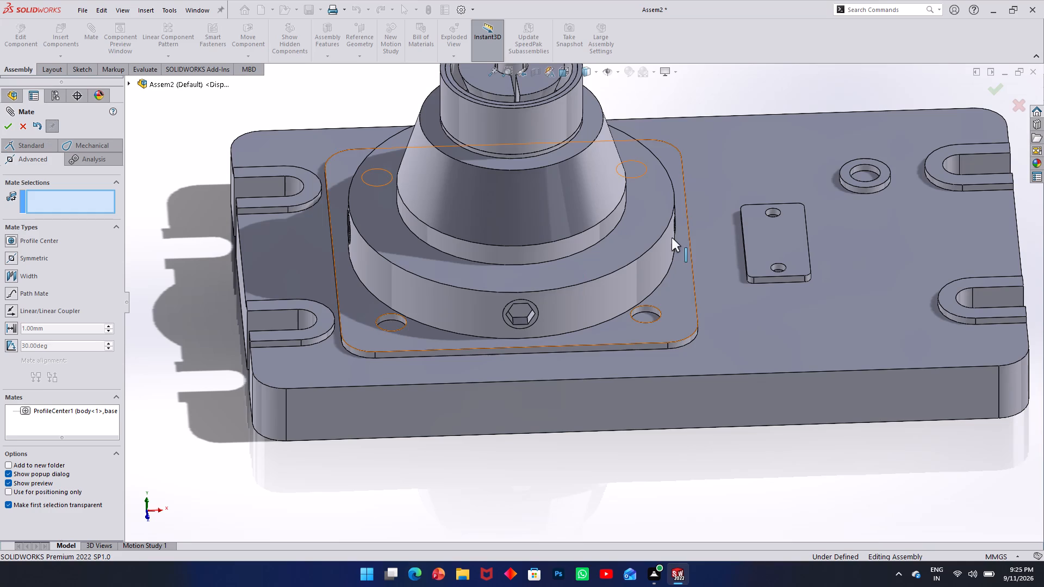
click(9, 131)
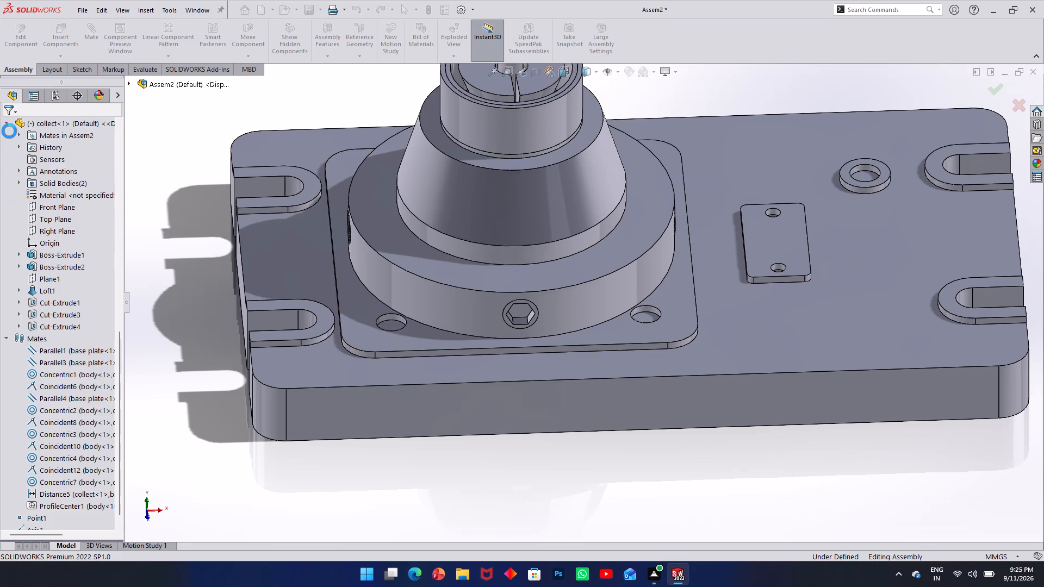
Delete the collect<1> component from the assembly together with its dependent Concentric7 and Distance5 mates.
scroll(37, 260, up, 5)
scroll(37, 260, down, 3)
scroll(37, 260, up, 2)
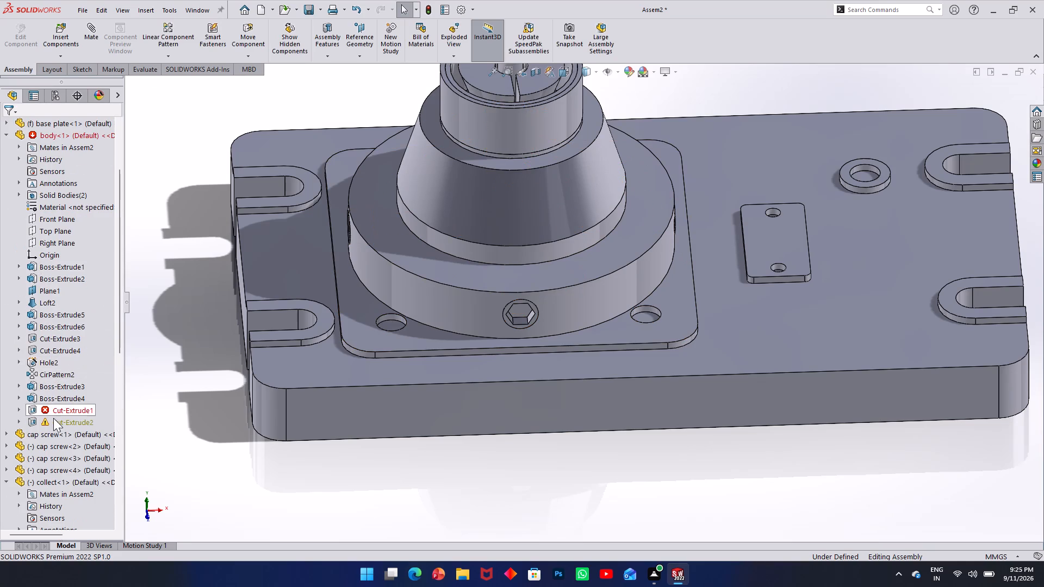
scroll(458, 327, up, 2)
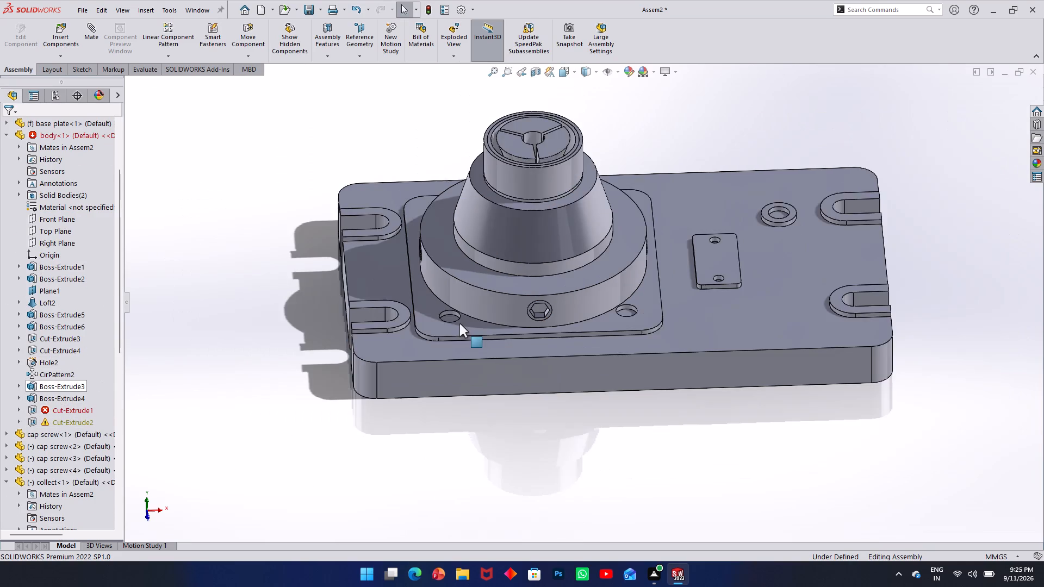
scroll(459, 323, up, 1)
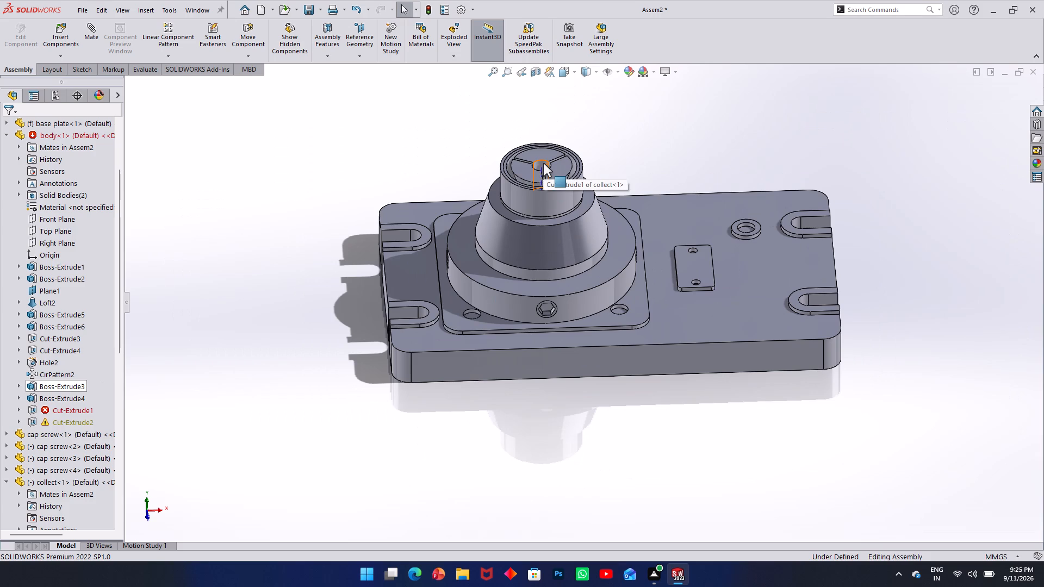
right_click(549, 157)
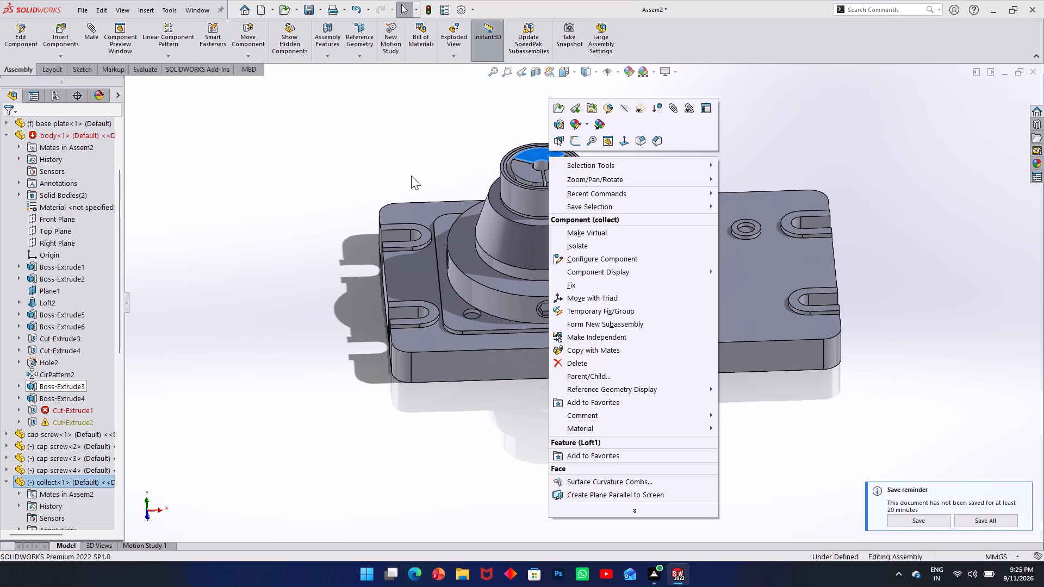
click(329, 176)
right_click(74, 481)
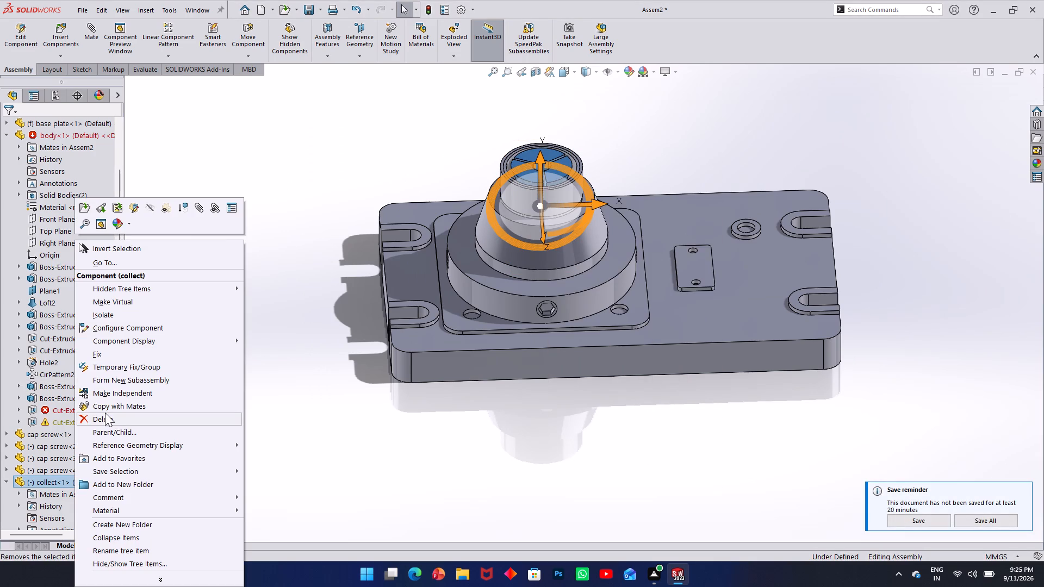
click(95, 421)
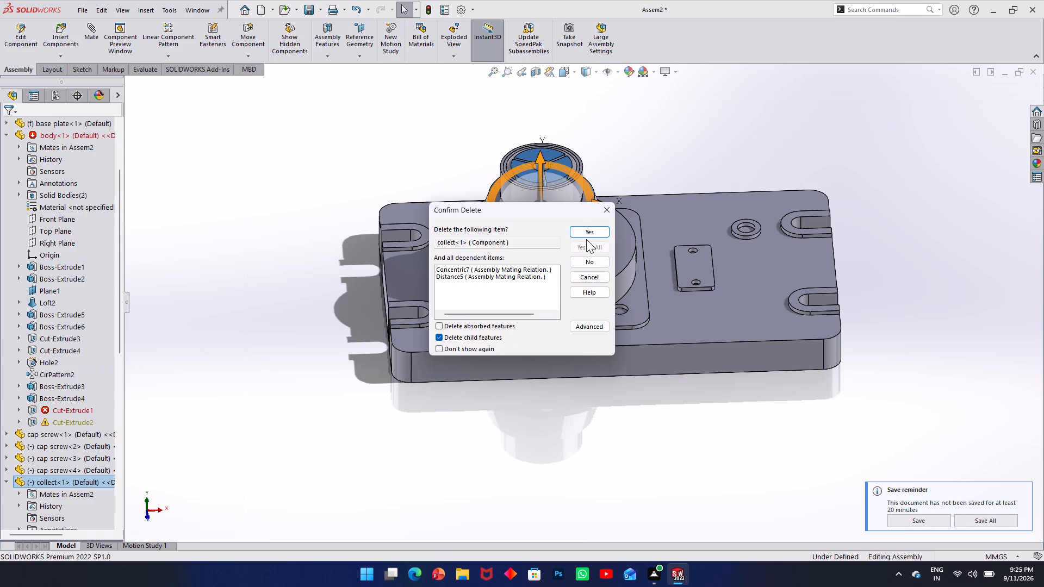
click(587, 236)
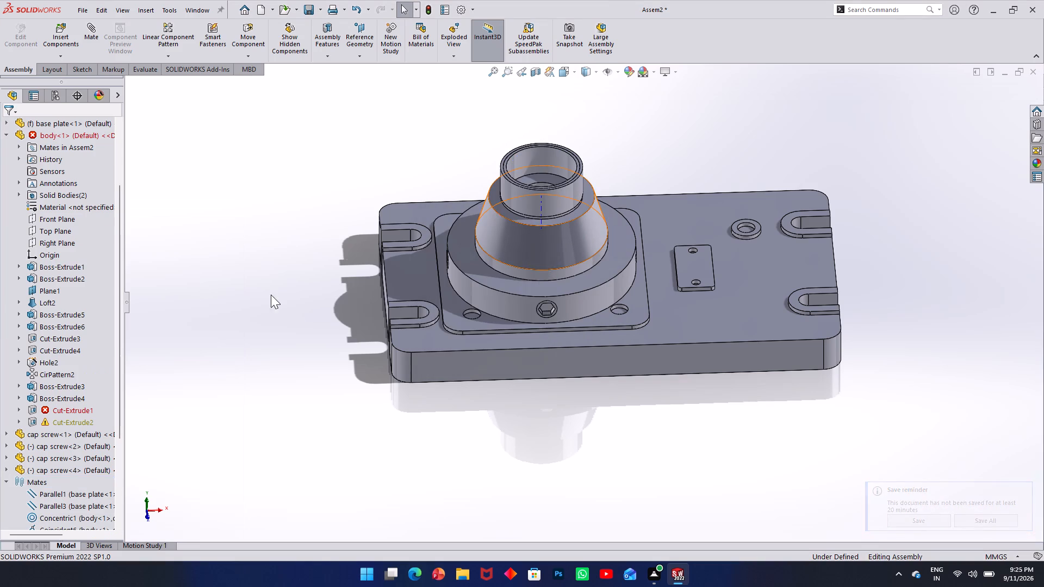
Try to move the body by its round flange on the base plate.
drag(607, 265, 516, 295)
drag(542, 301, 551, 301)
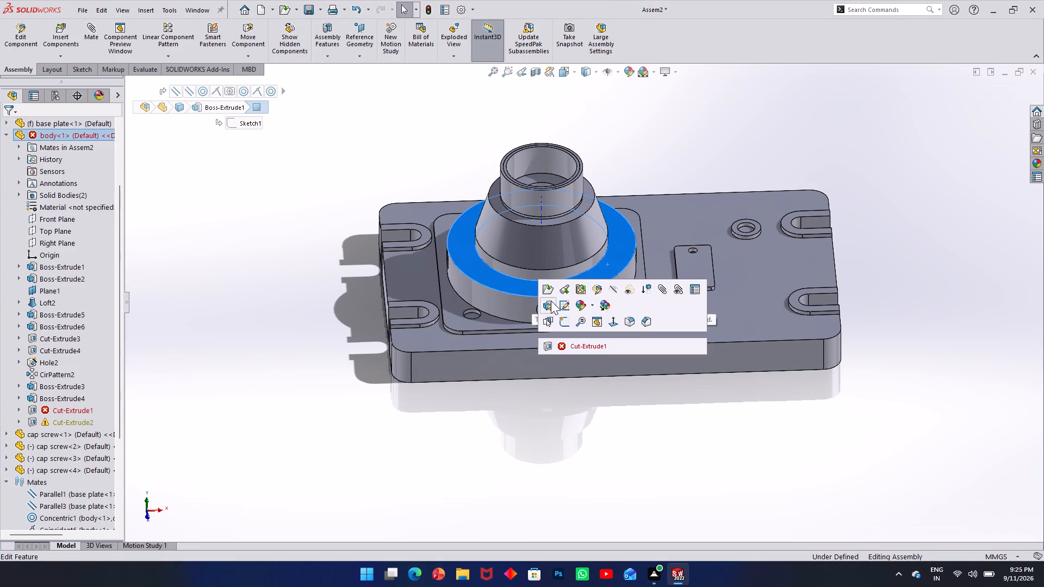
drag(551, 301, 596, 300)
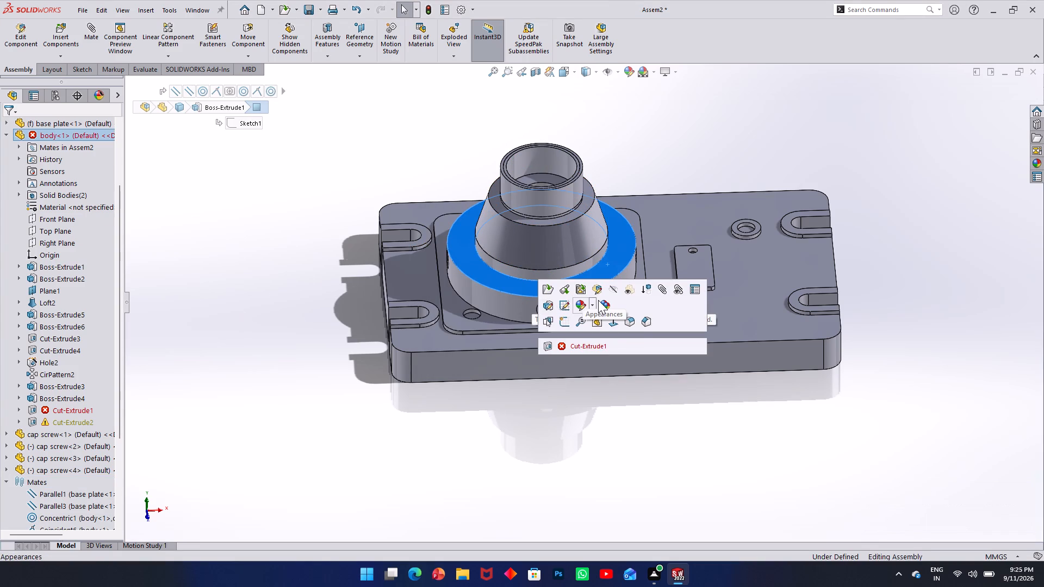
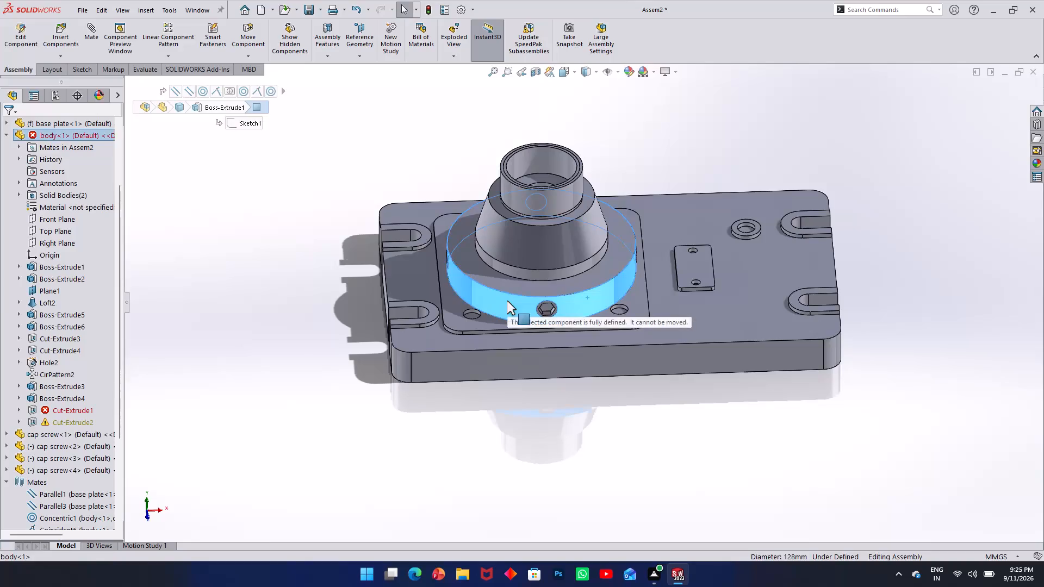
Examine the body's failing Cut-Extrude1 and Cut-Extrude2 features and their sketches, viewing the assembly from above and below.
click(73, 339)
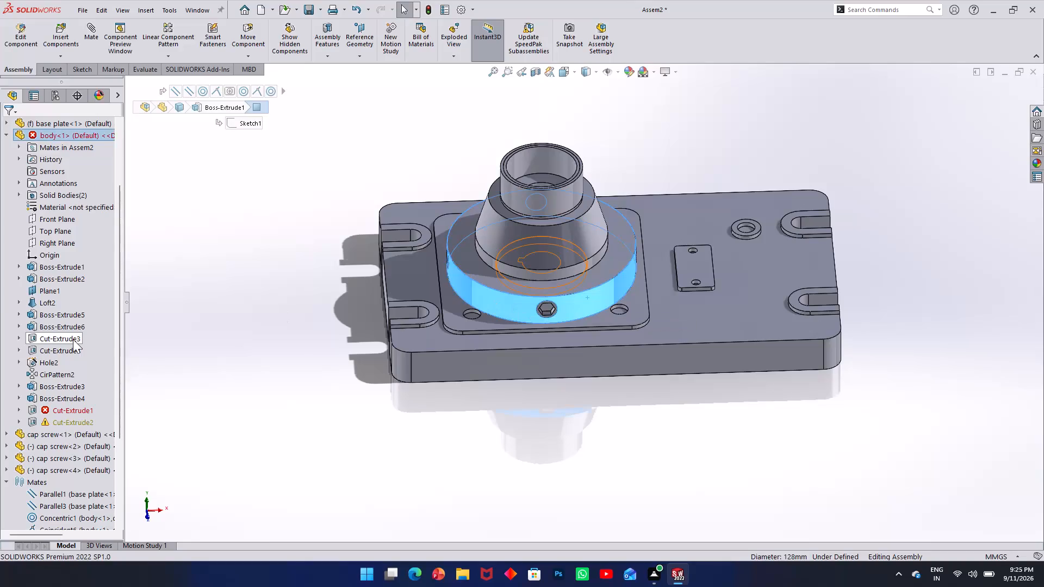
right_click(66, 415)
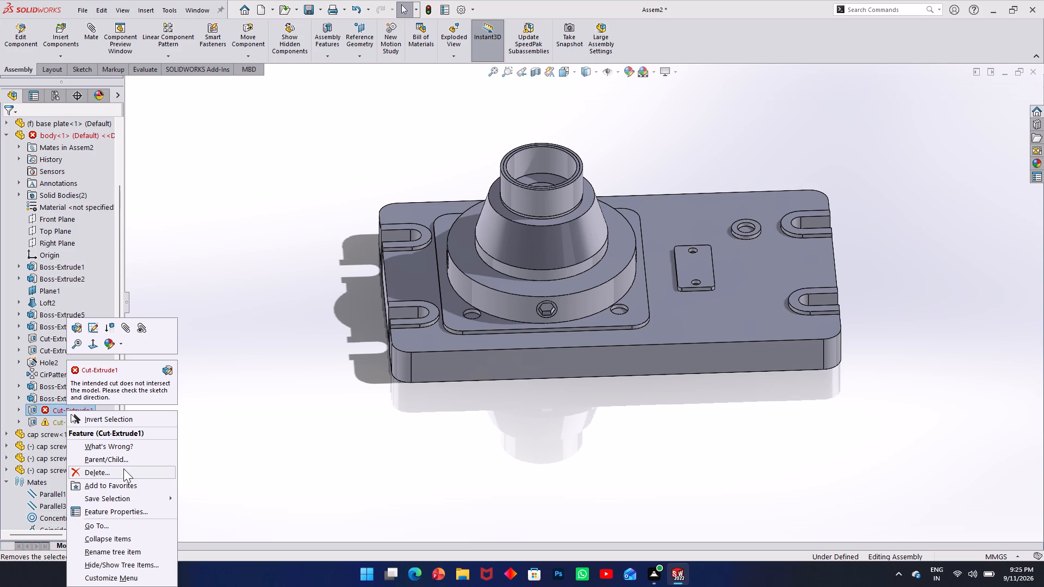
click(225, 419)
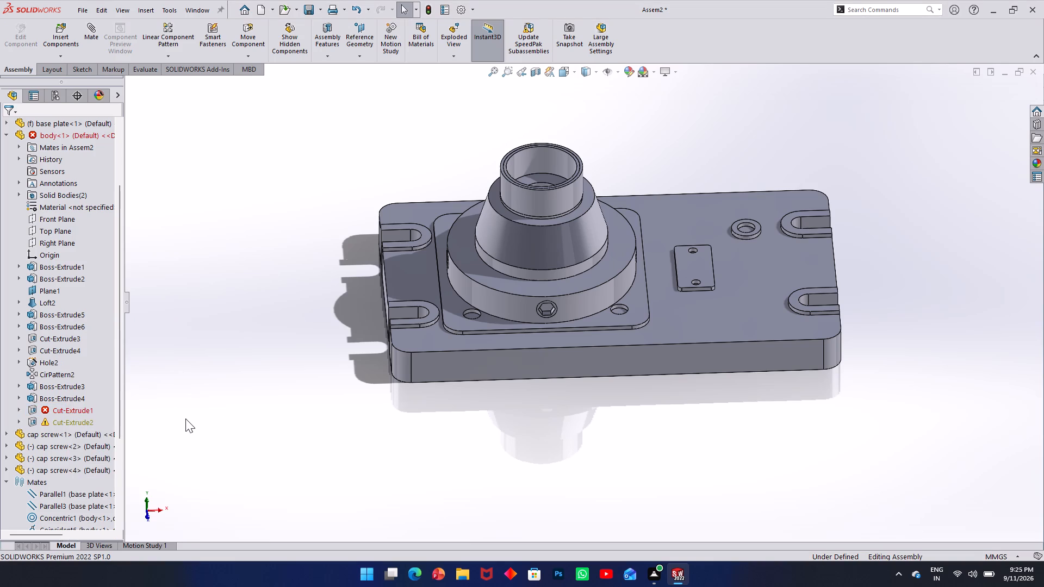
click(19, 408)
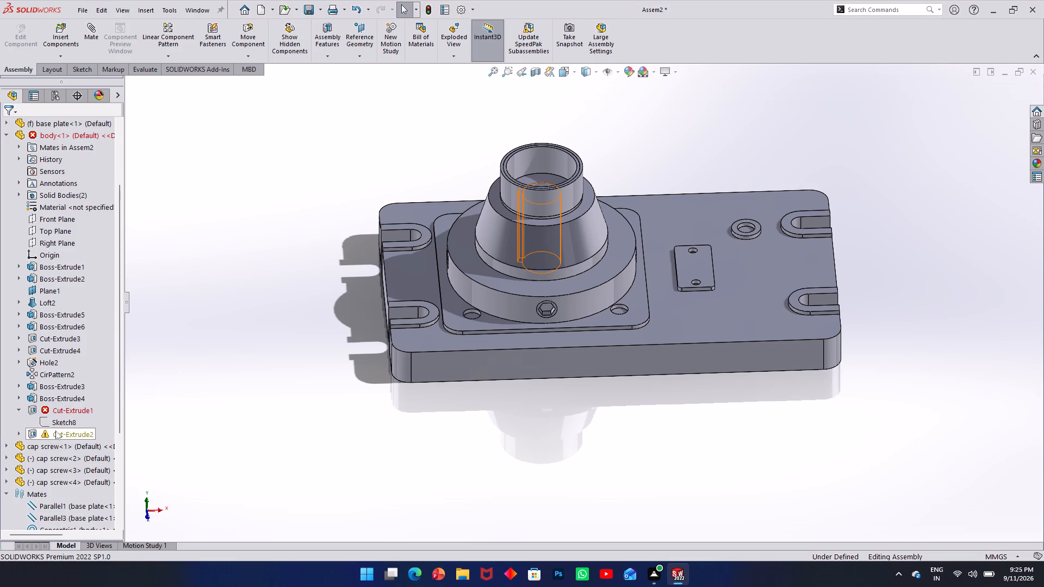
click(18, 434)
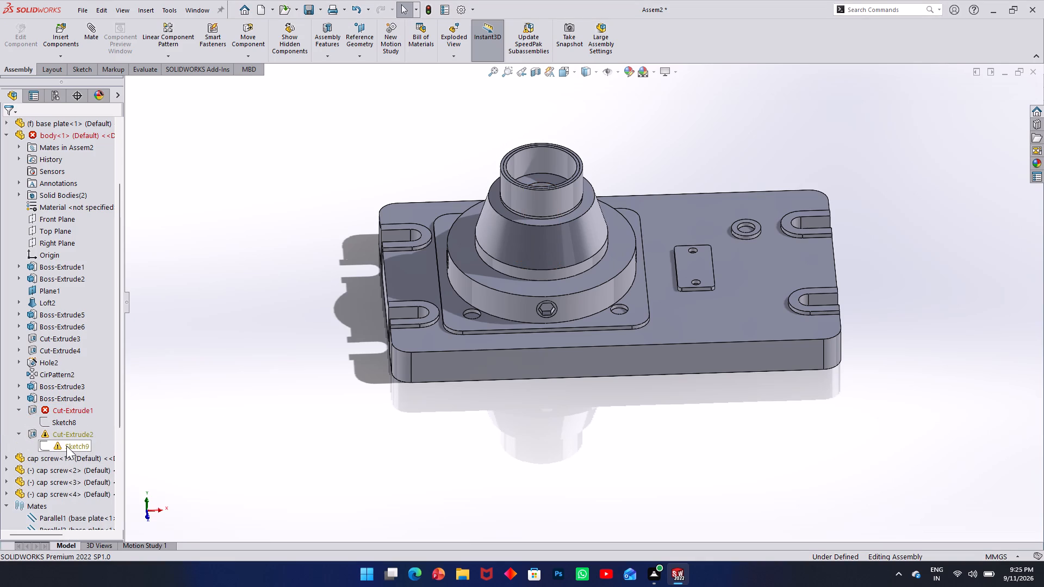
middle_drag(391, 312, 350, 82)
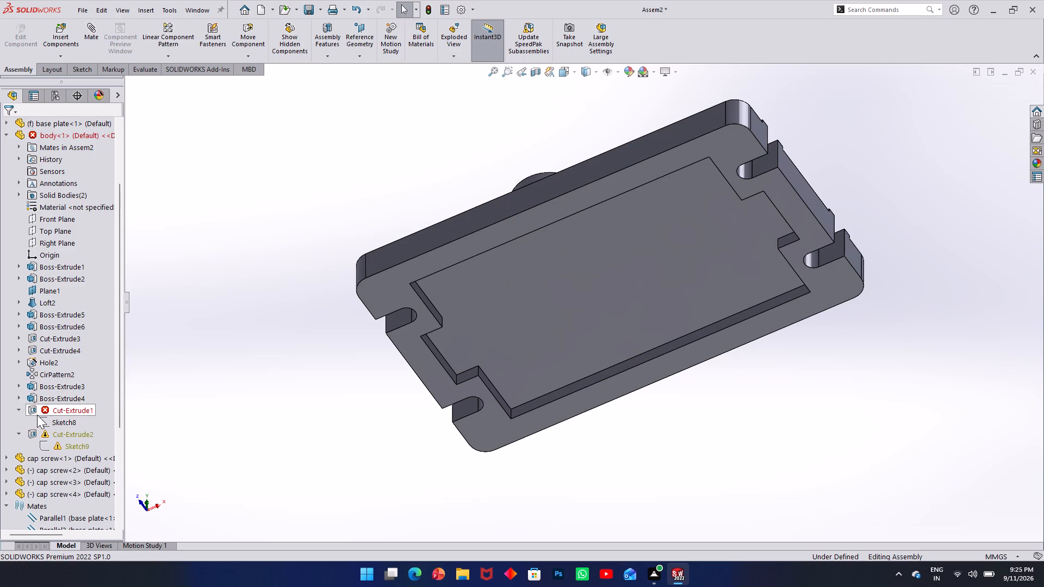
click(20, 410)
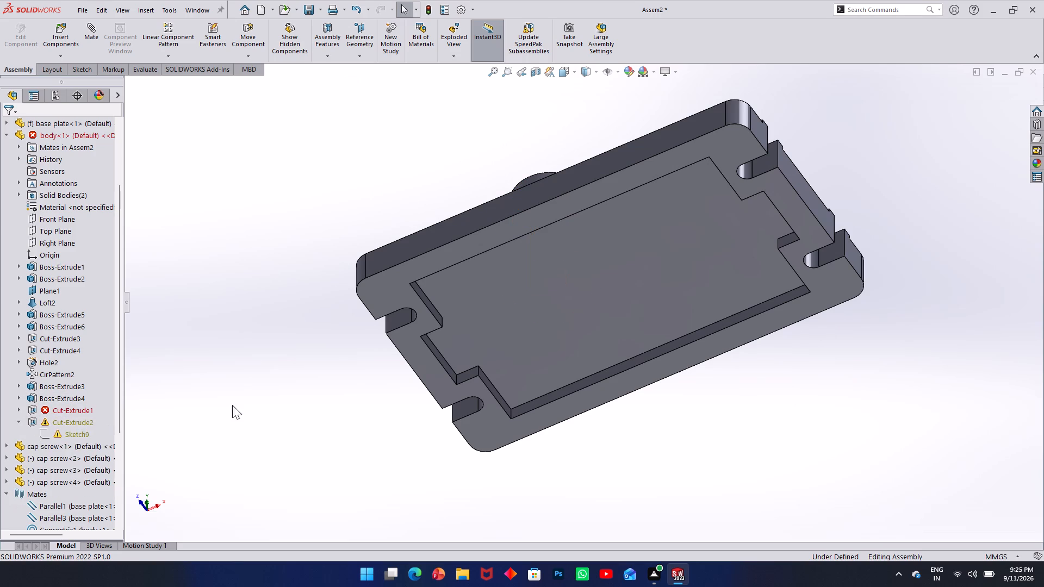
middle_drag(264, 322, 310, 477)
scroll(34, 168, up, 2)
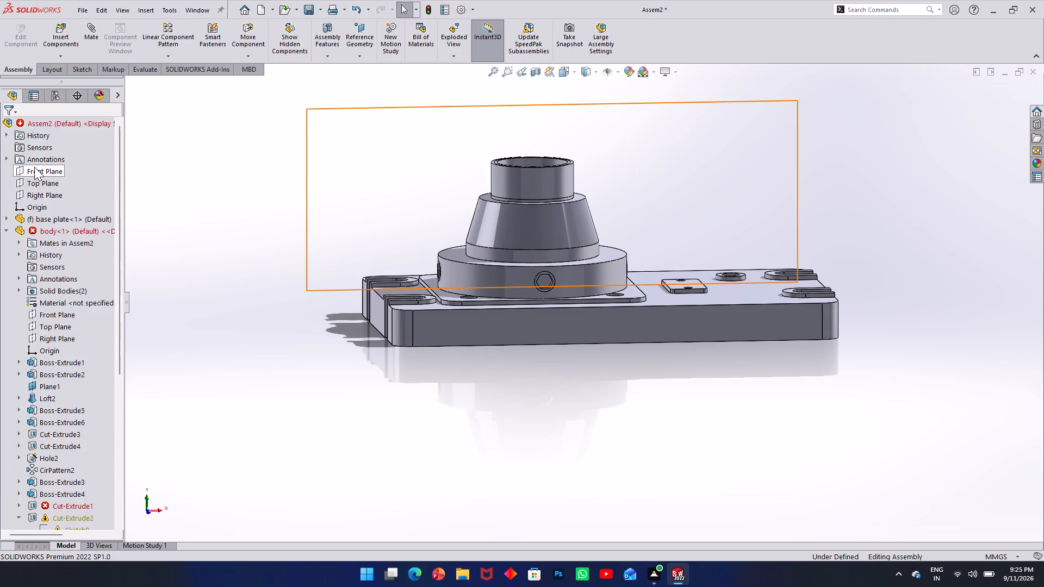
Review the top-level assembly's rebuild errors in the What's Wrong report.
click(34, 121)
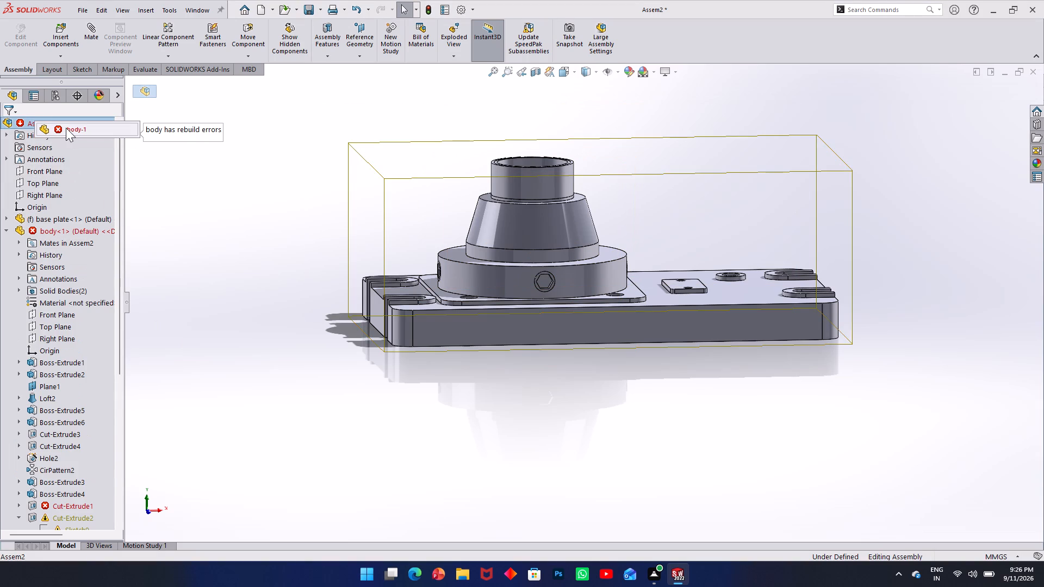
right_click(66, 128)
click(124, 137)
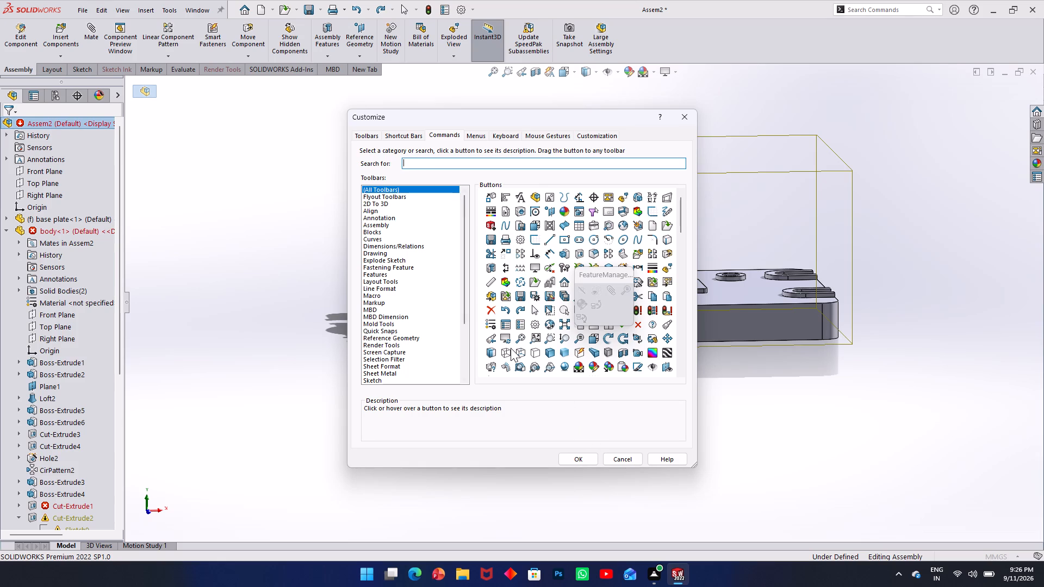
click(587, 456)
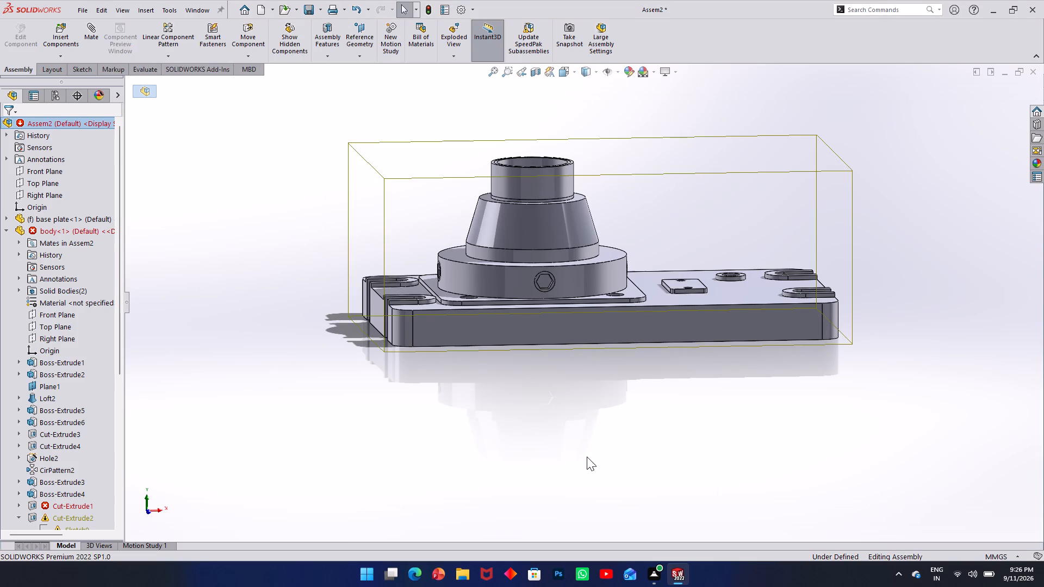
middle_drag(304, 161, 311, 327)
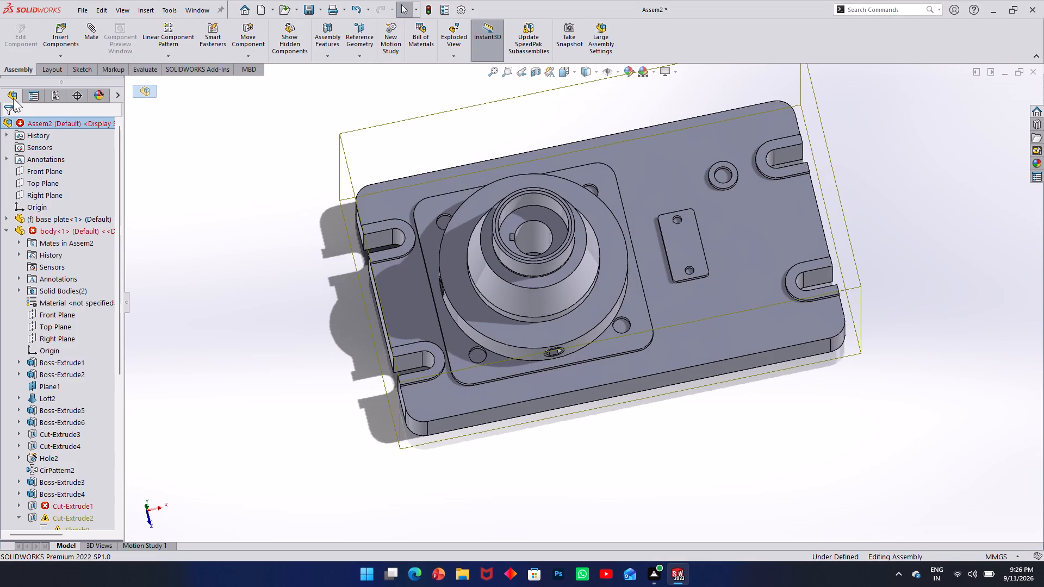
right_click(32, 126)
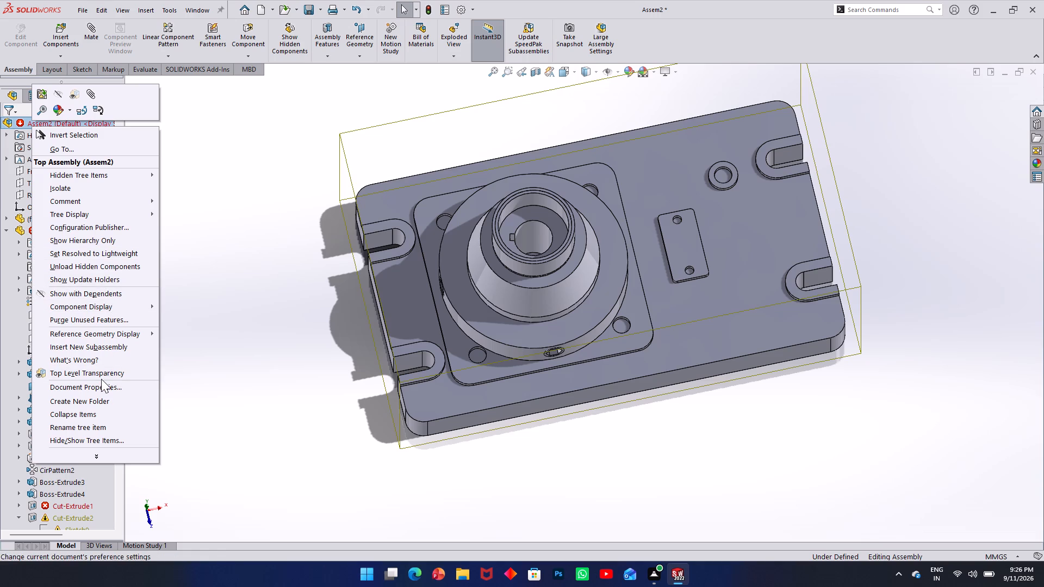
click(97, 360)
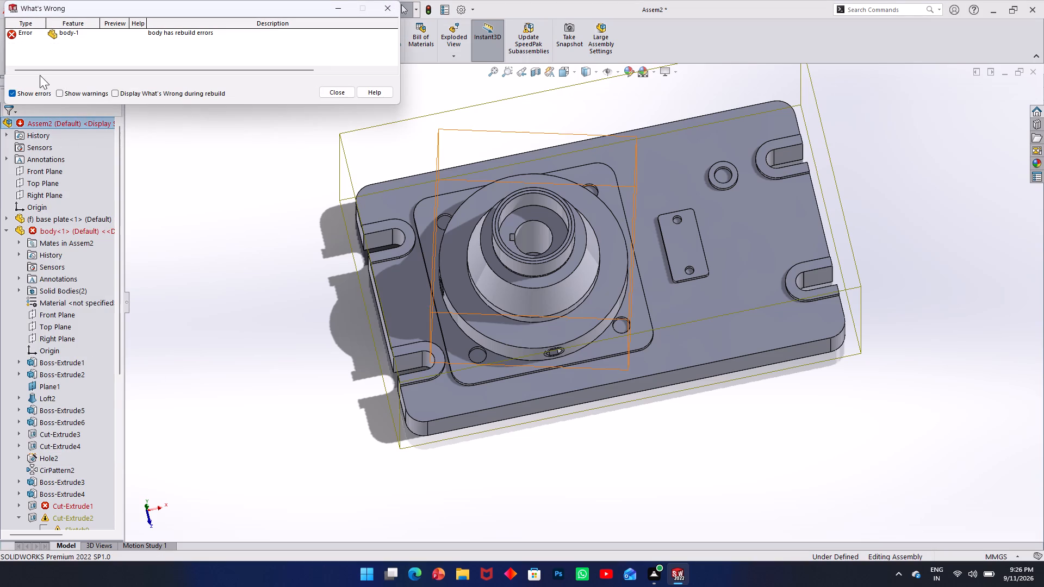
click(91, 38)
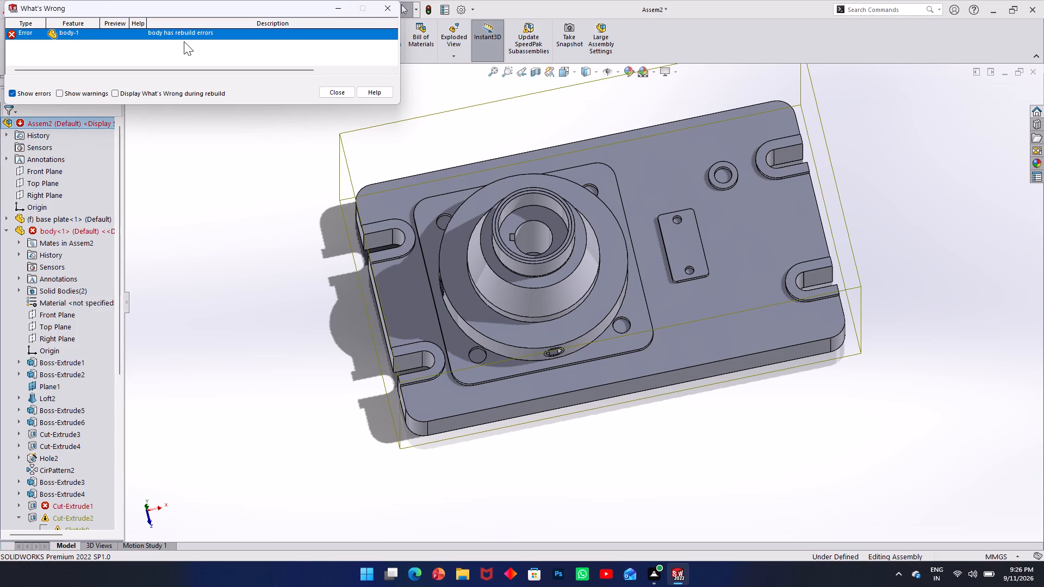
click(321, 91)
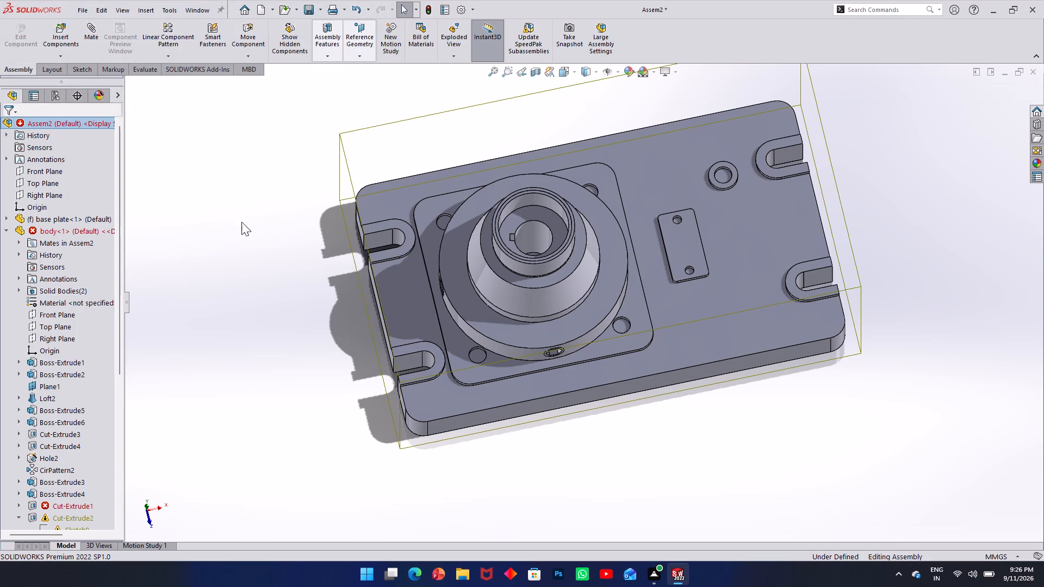
Delete the body<1> component from the assembly together with its dependent mates and axis.
right_click(51, 229)
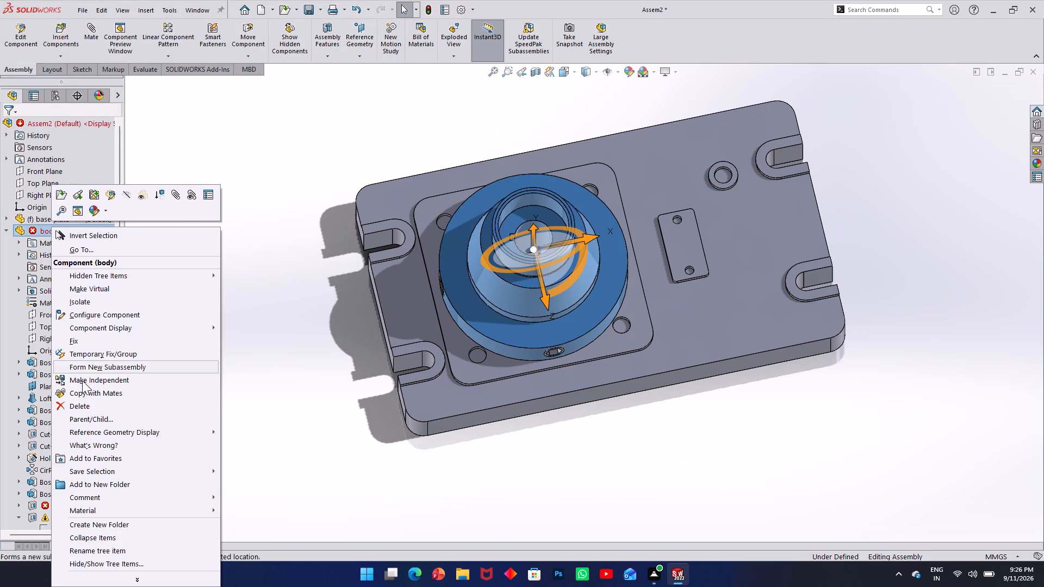
click(82, 402)
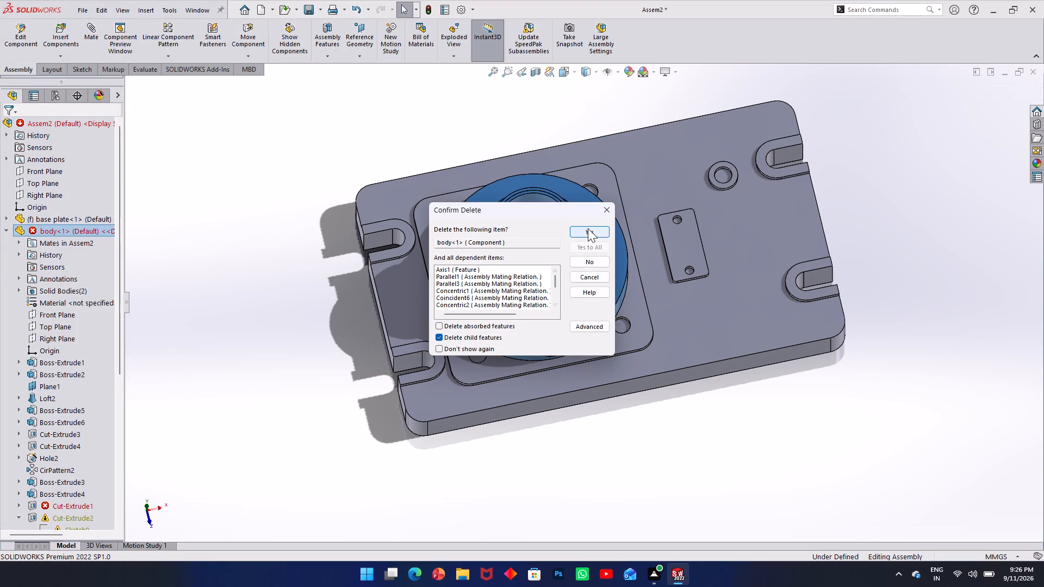
click(588, 228)
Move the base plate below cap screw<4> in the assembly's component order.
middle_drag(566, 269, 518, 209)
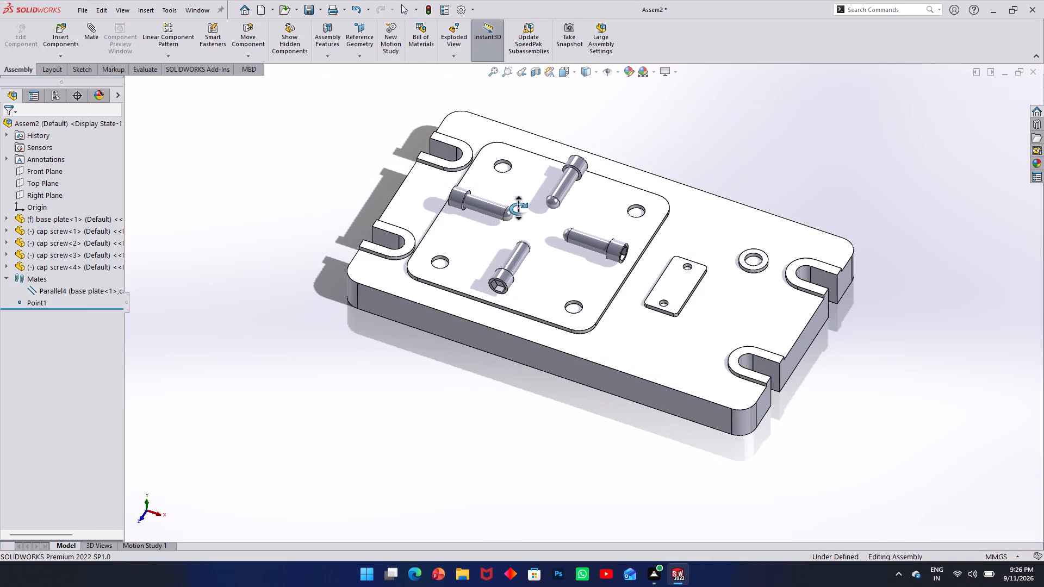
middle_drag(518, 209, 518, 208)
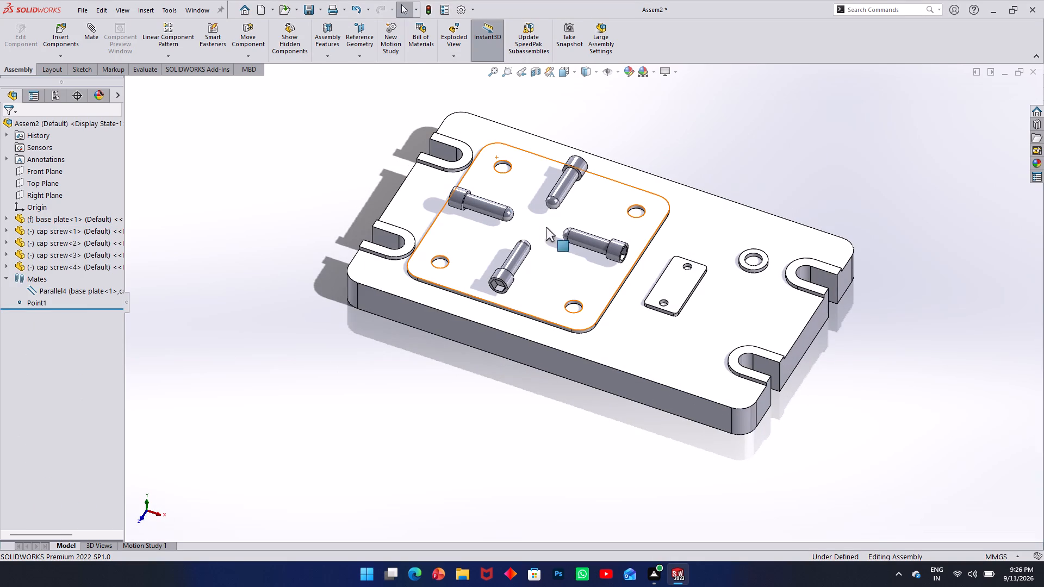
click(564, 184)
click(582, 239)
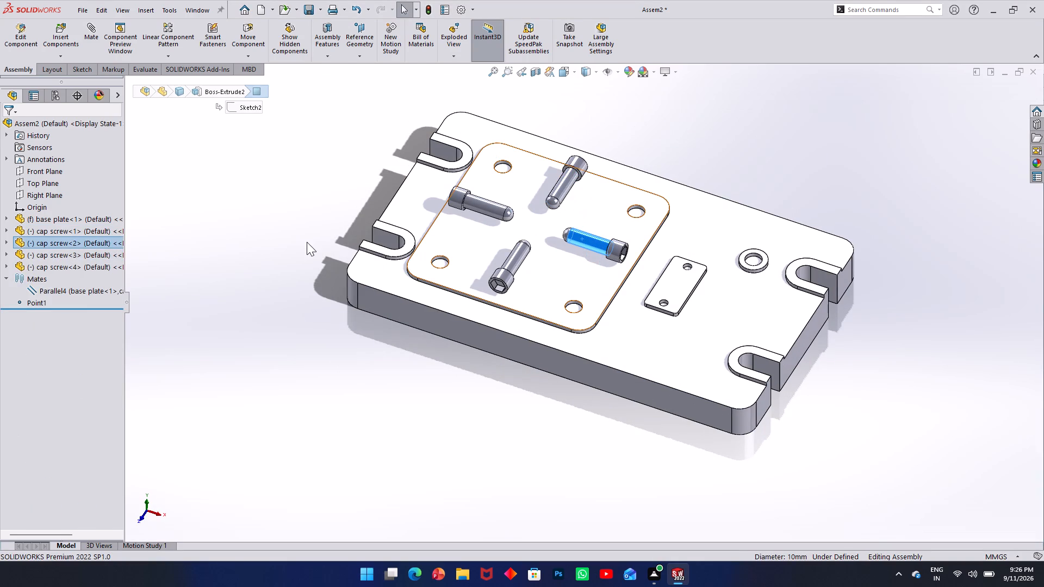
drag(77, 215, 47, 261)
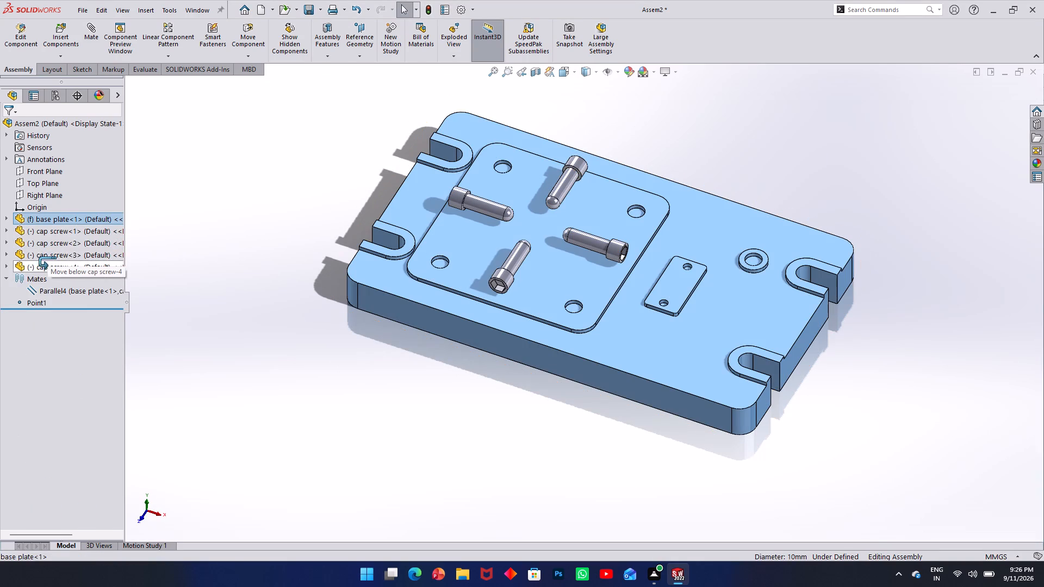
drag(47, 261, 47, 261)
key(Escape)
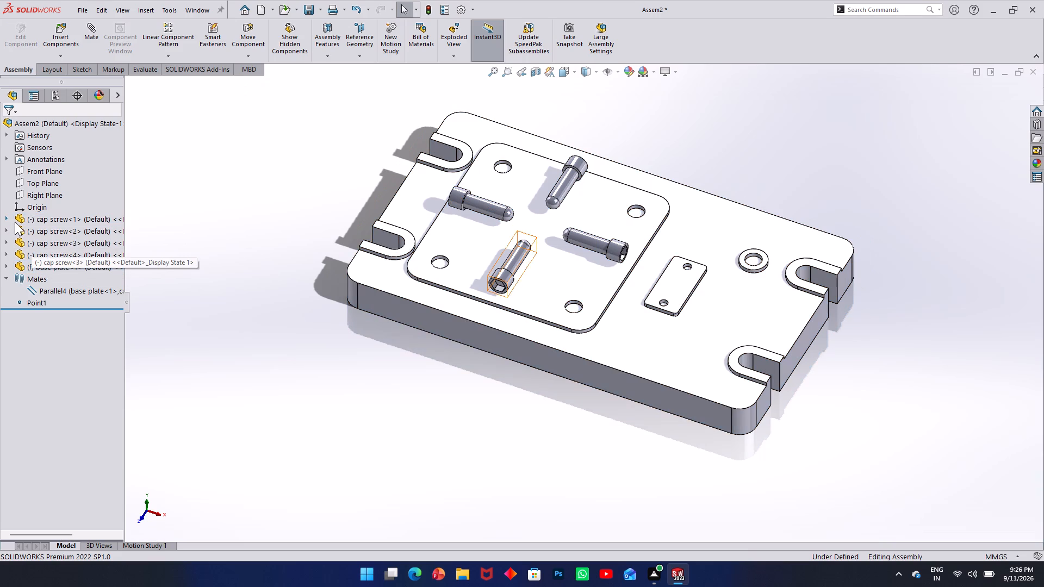
Delete all four cap screw components together with the dependent Parallel4 mate, keeping the base plate.
ctrl+click(21, 217)
ctrl+click(37, 234)
ctrl+click(39, 236)
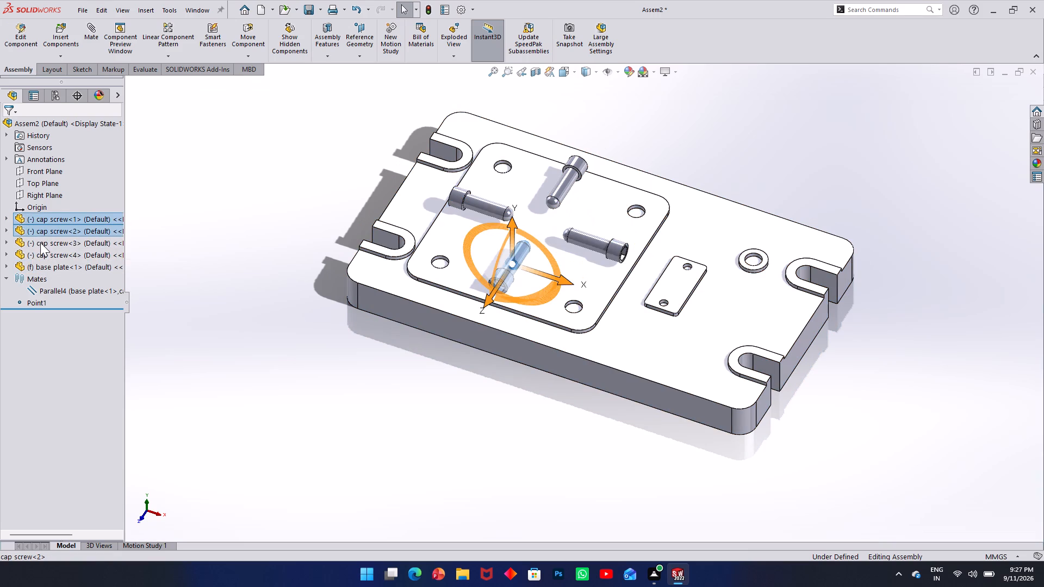
ctrl+click(40, 243)
ctrl+click(42, 254)
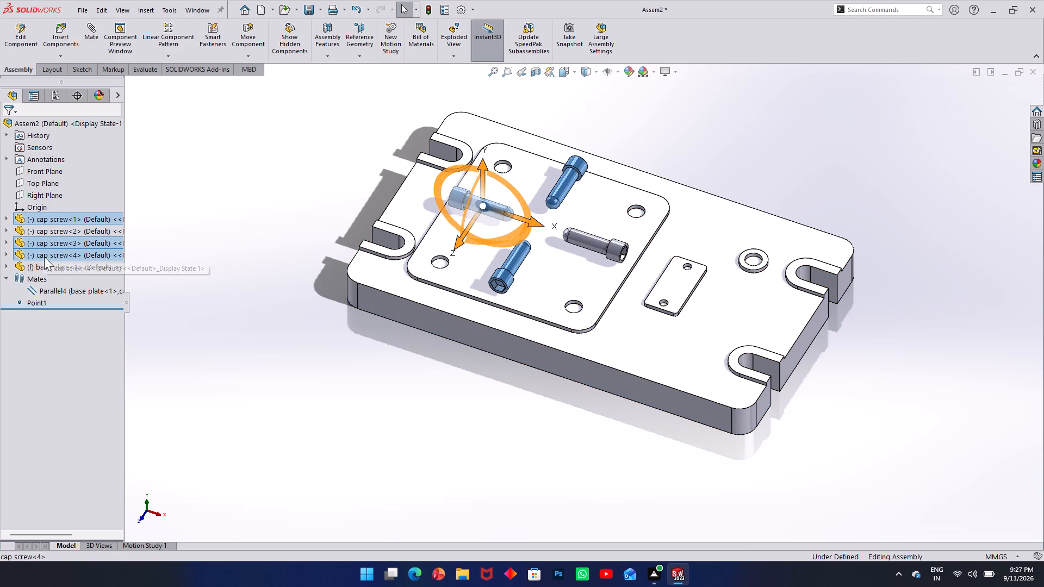
ctrl+click(45, 230)
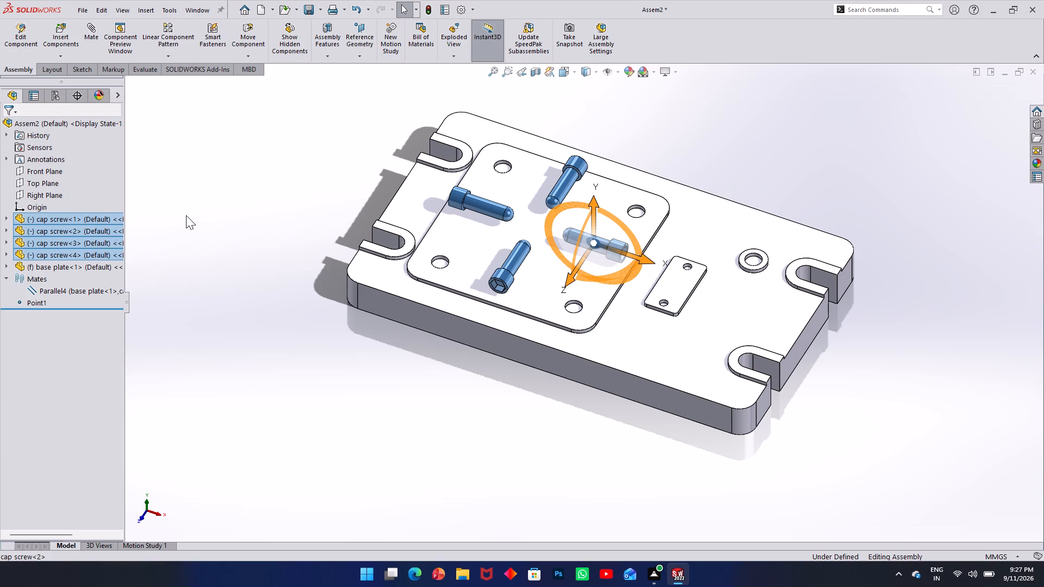
key(Delete)
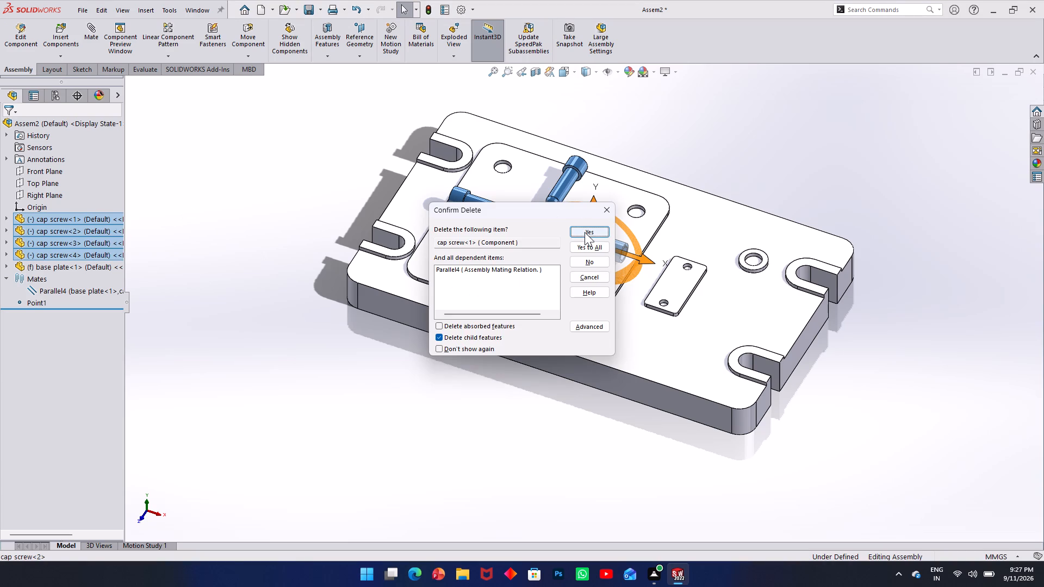
click(585, 232)
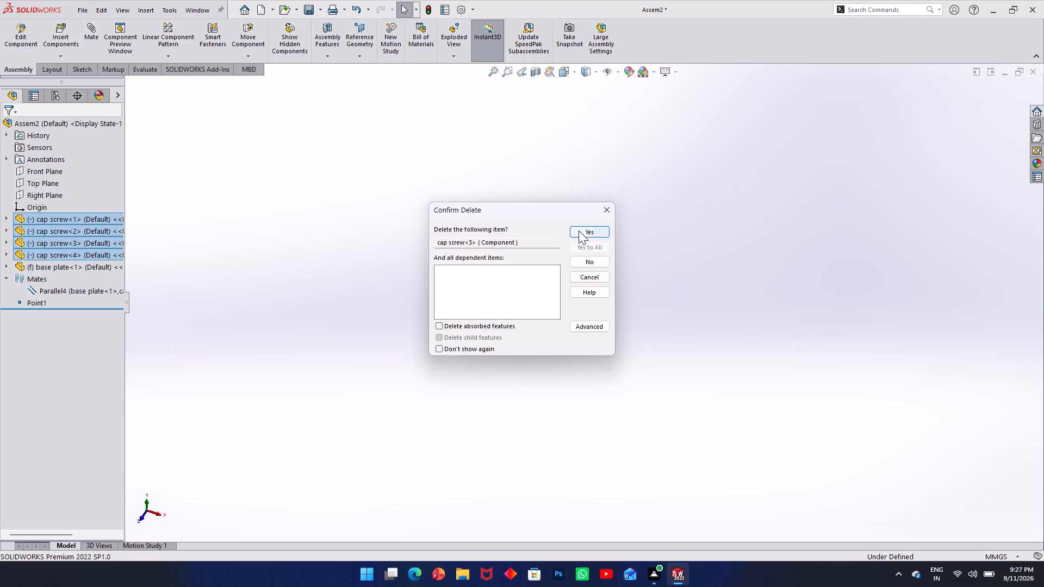
click(579, 230)
click(579, 230)
double_click(579, 230)
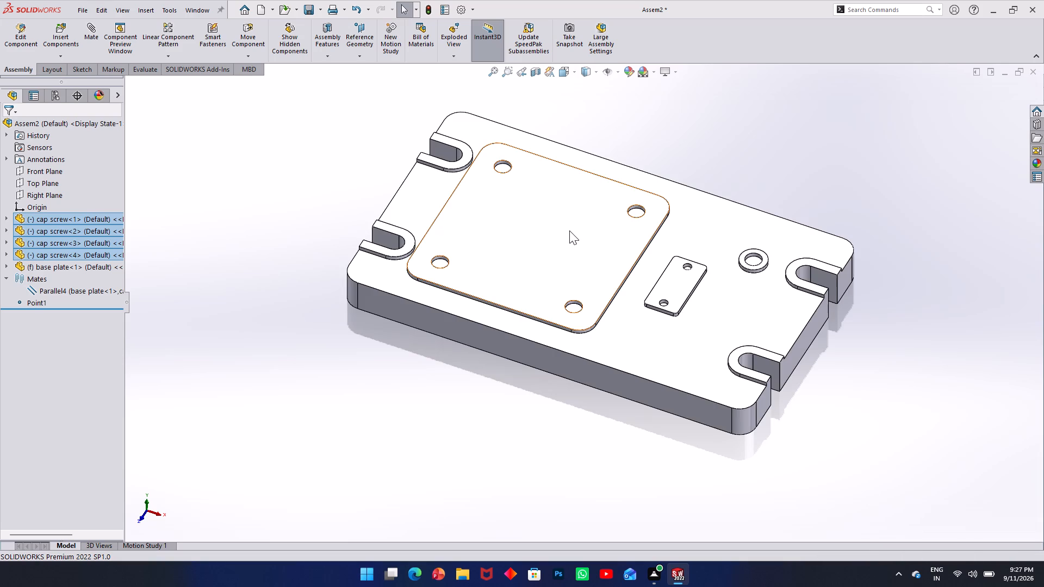
click(291, 236)
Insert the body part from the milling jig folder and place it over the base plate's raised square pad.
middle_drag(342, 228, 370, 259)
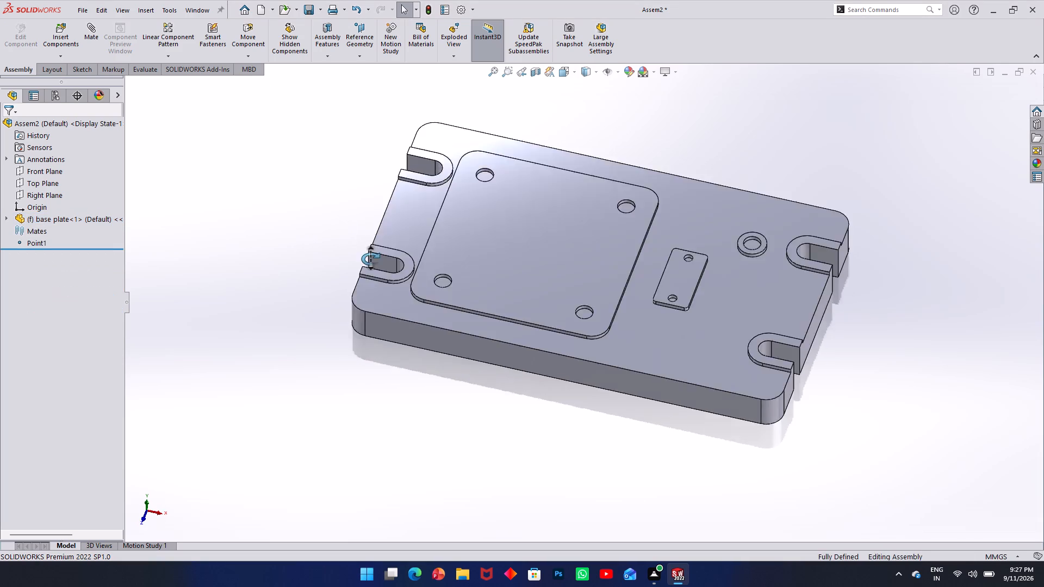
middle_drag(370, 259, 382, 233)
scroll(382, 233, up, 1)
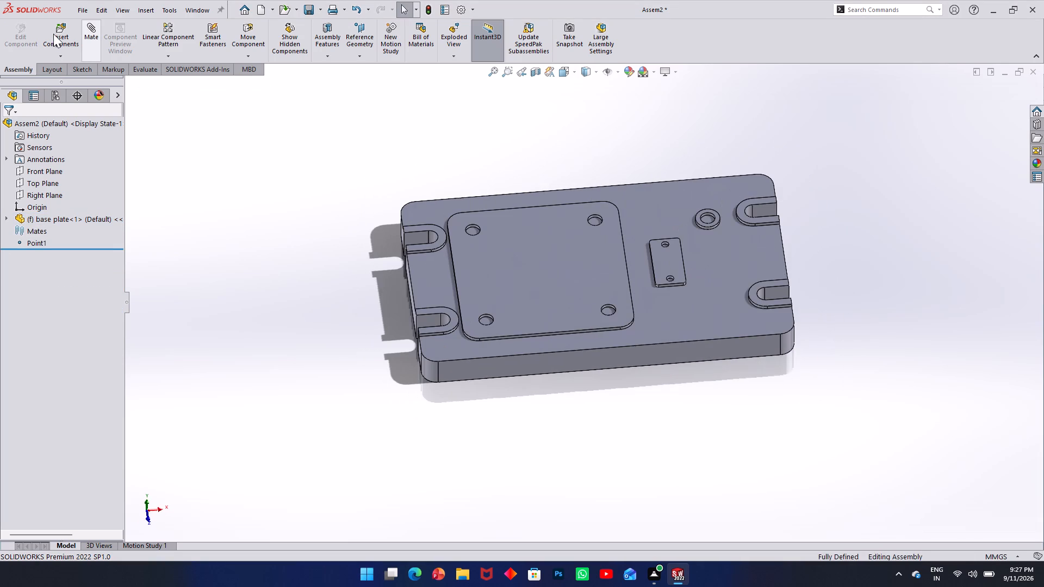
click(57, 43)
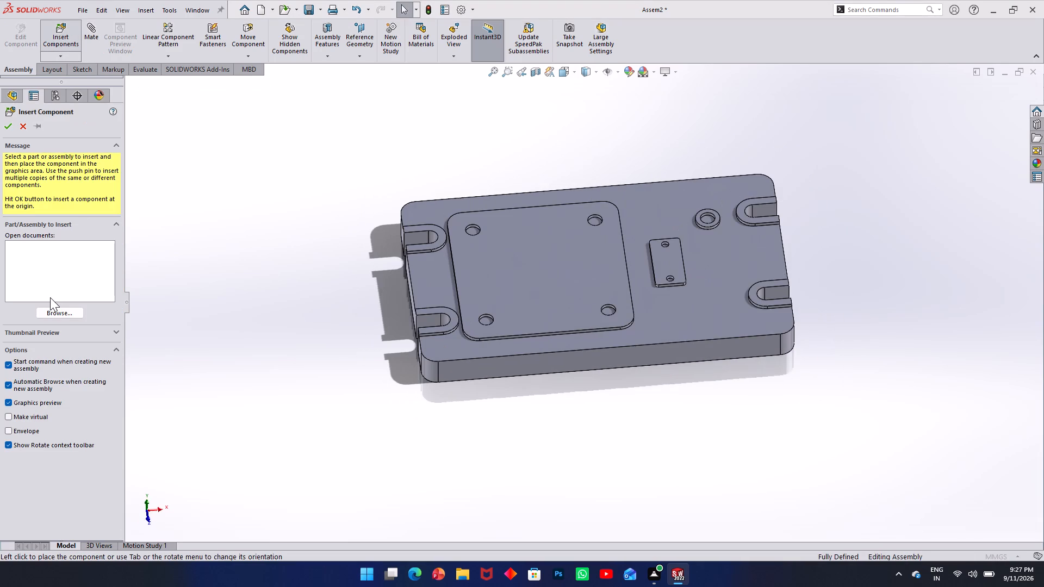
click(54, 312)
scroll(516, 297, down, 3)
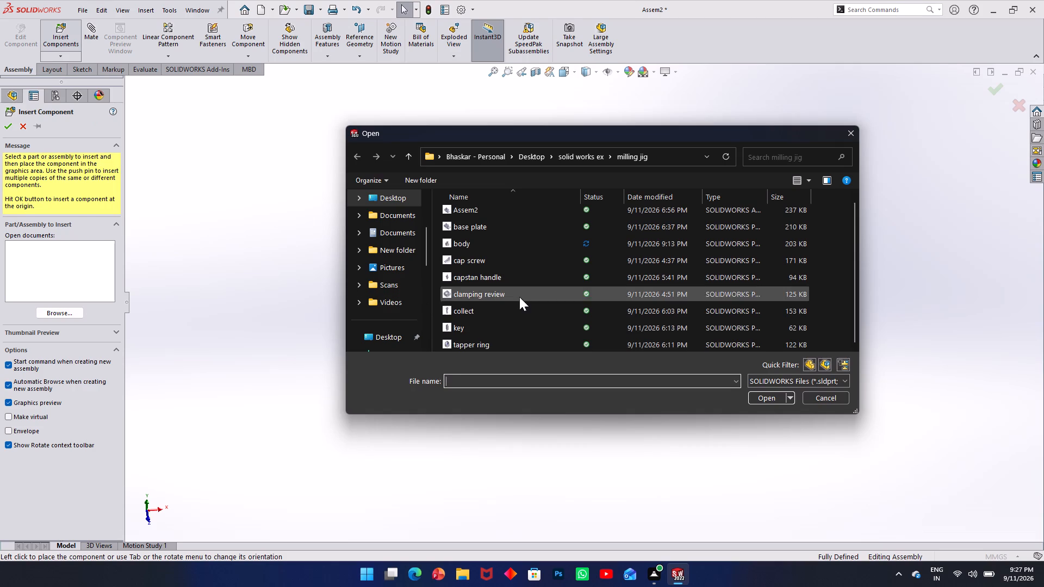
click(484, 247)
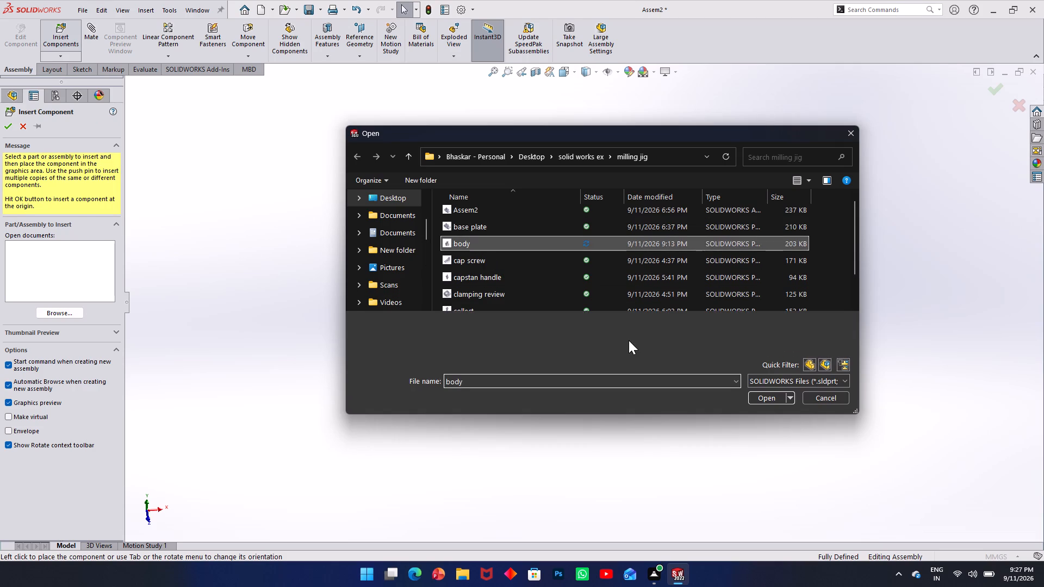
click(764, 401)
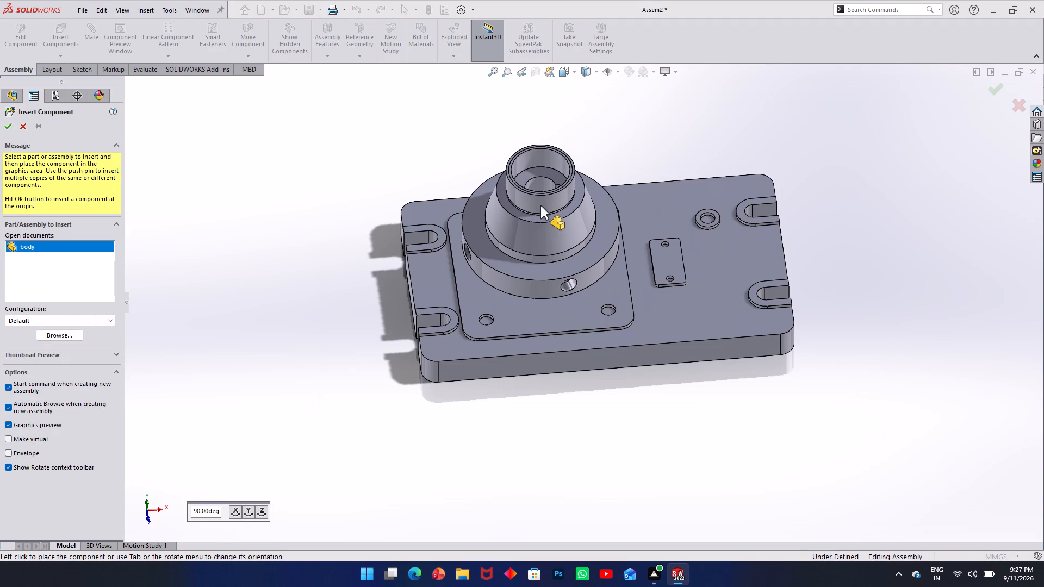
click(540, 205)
Examine the inserted body's feature list and underside to locate the source of its rebuild error.
middle_drag(514, 311, 503, 138)
scroll(471, 142, up, 1)
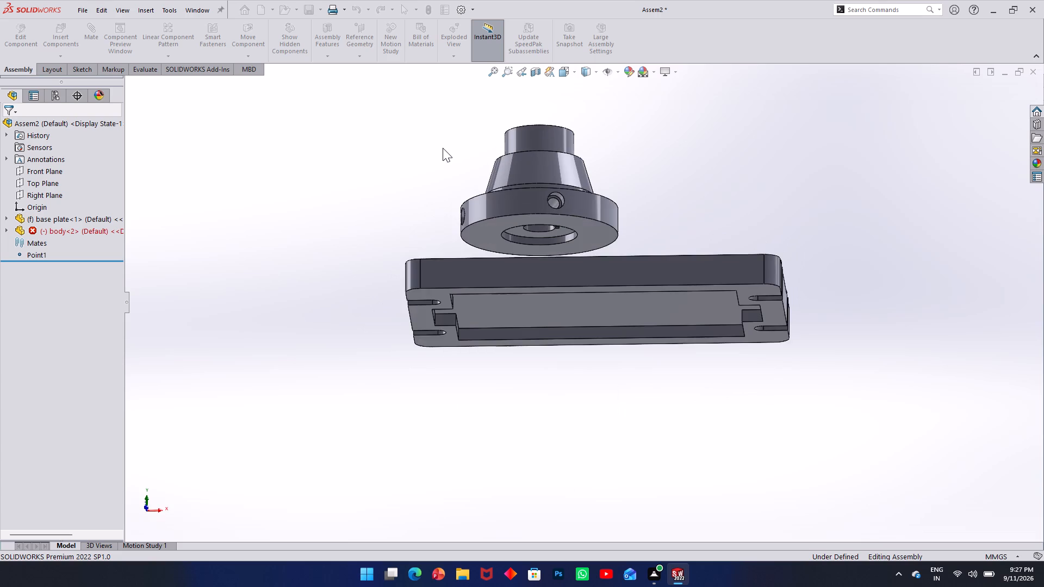
click(3, 228)
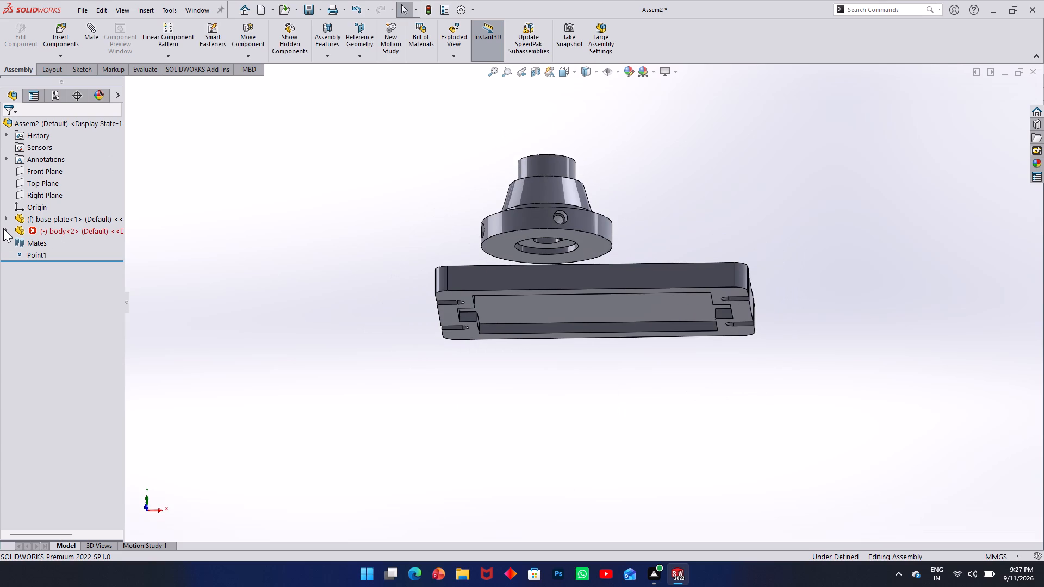
click(10, 232)
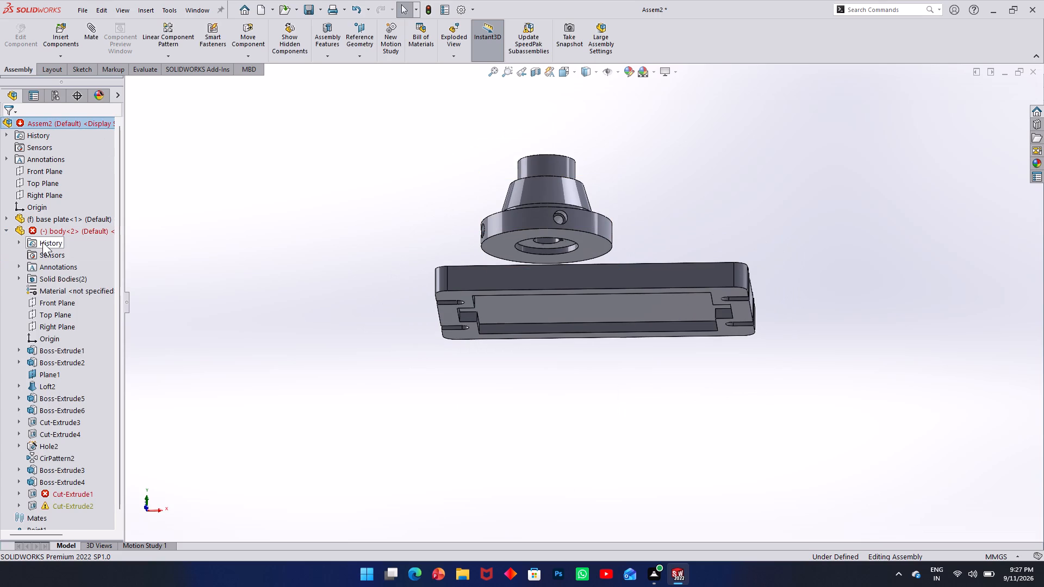
middle_drag(530, 211, 530, 163)
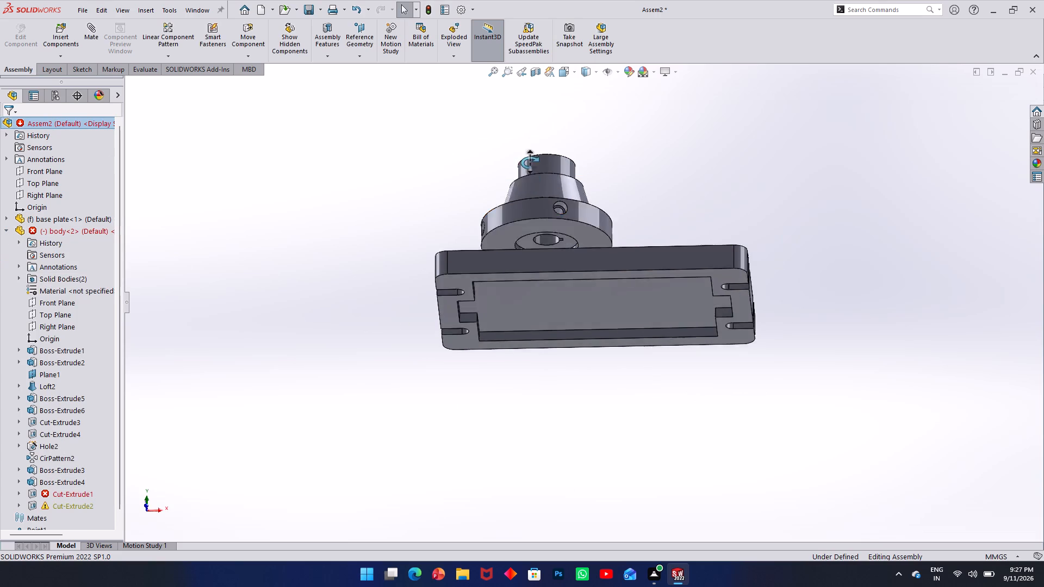
middle_drag(530, 163, 531, 141)
scroll(563, 211, down, 5)
middle_drag(564, 228, 631, 303)
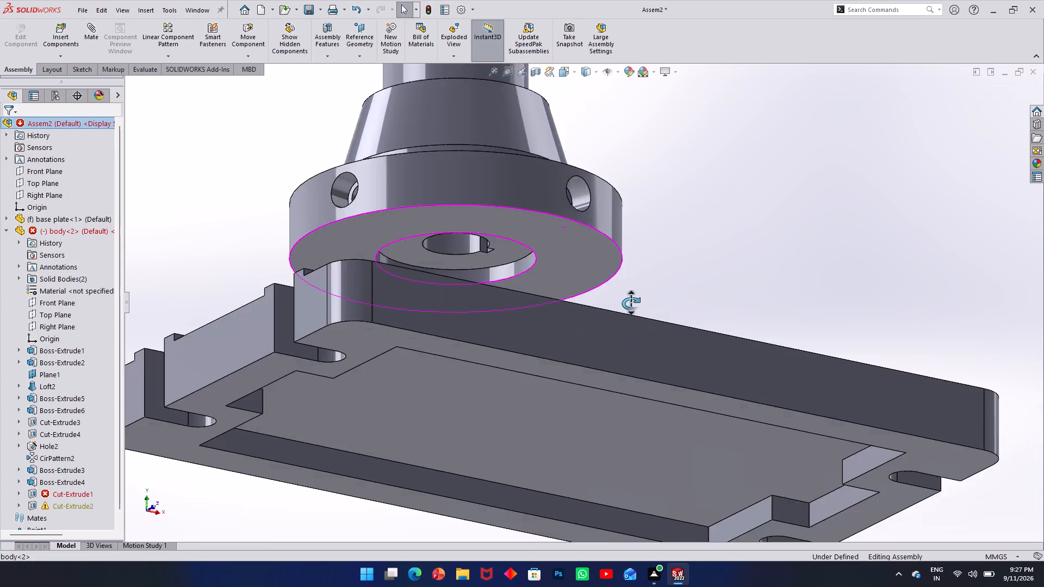
middle_drag(631, 303, 468, 265)
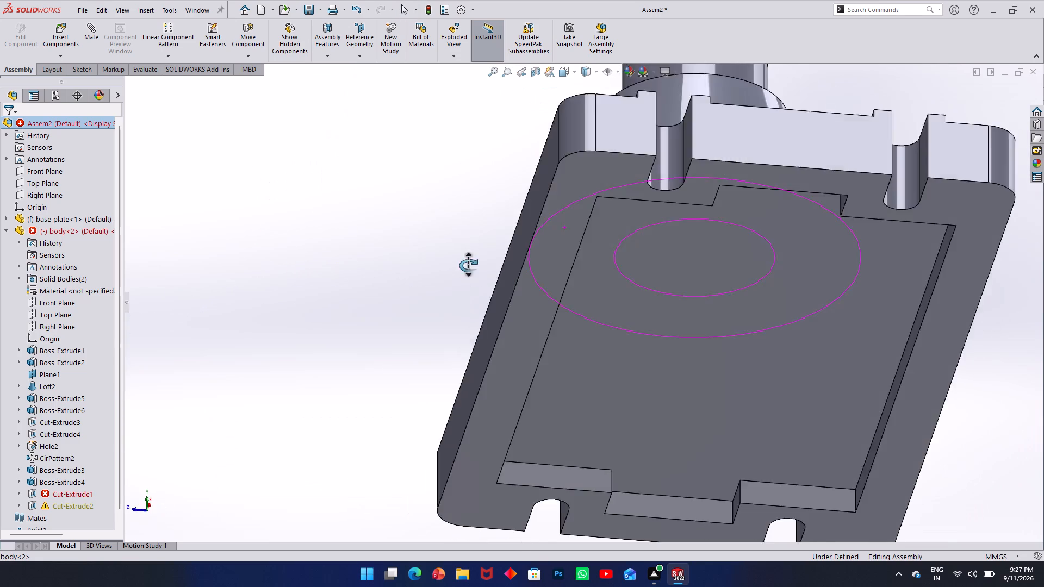
middle_drag(468, 265, 527, 265)
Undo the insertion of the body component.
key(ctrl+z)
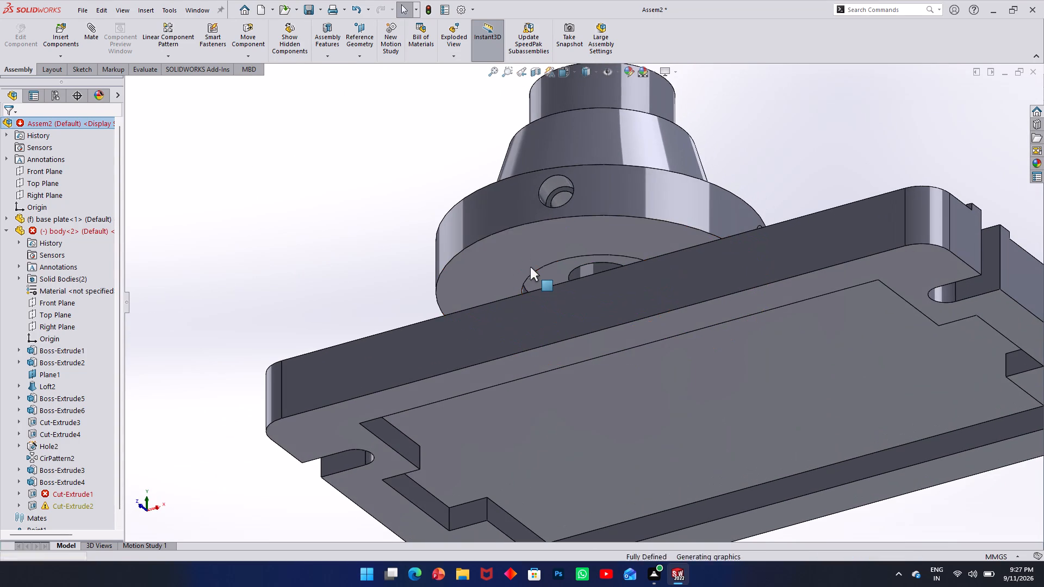
Open the body part file from the milling jig folder in its own window.
click(85, 2)
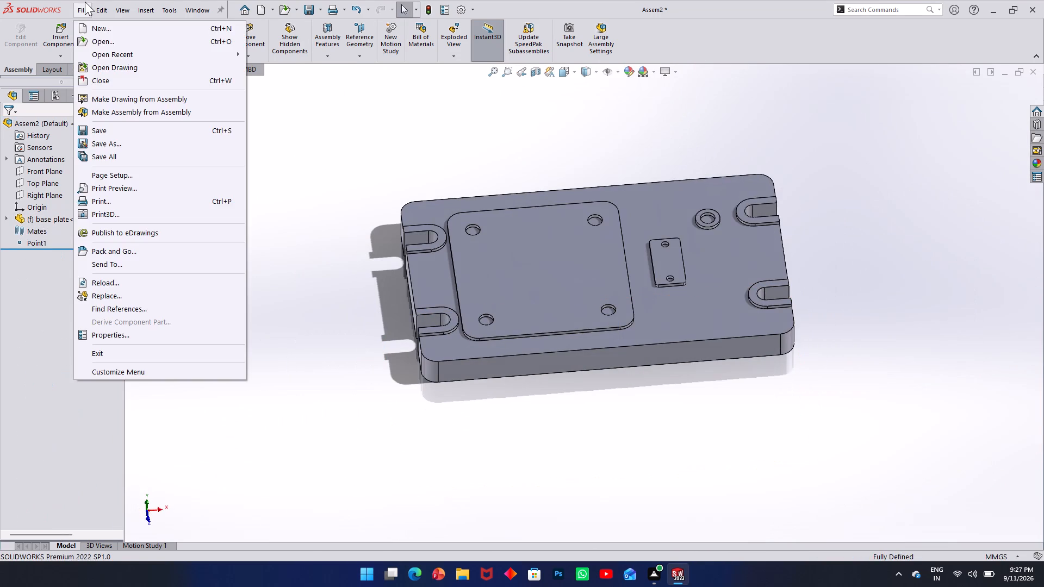
click(105, 46)
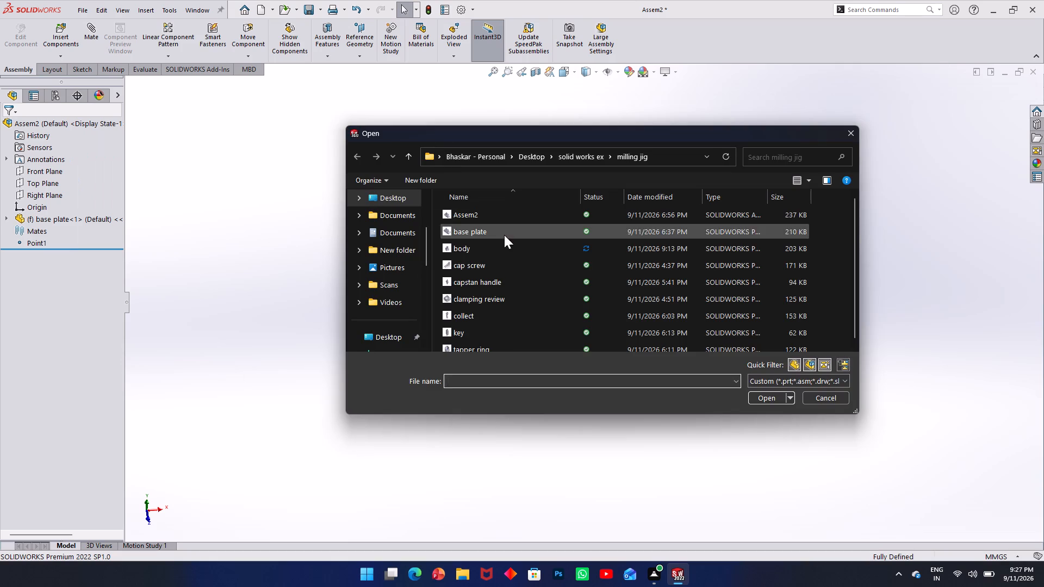
click(504, 244)
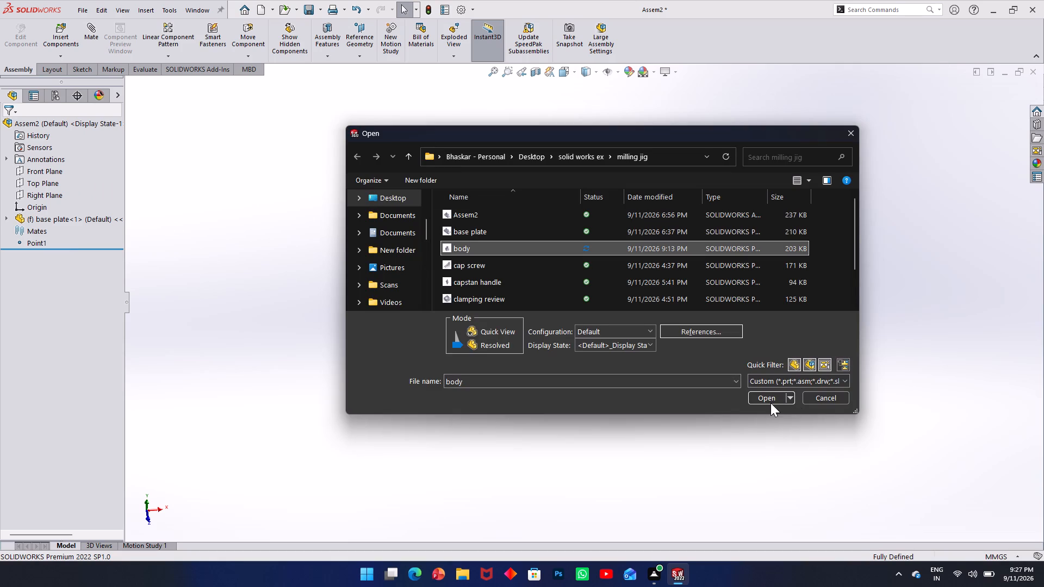
click(766, 401)
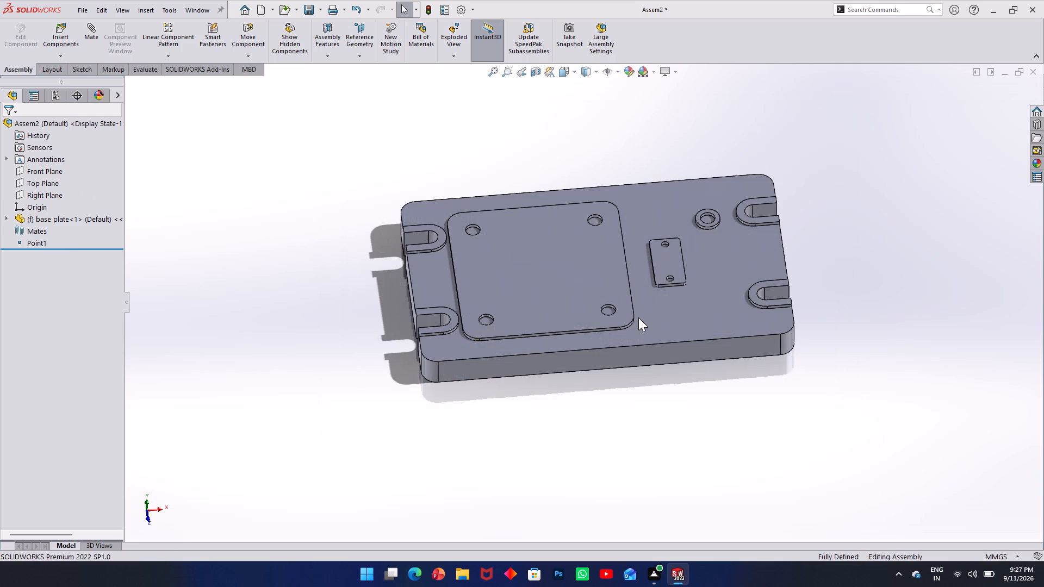
Inspect the body's underside, the failing Cut-Extrude1 with its Sketch8, and Cut-Extrude2.
middle_drag(438, 265, 464, 426)
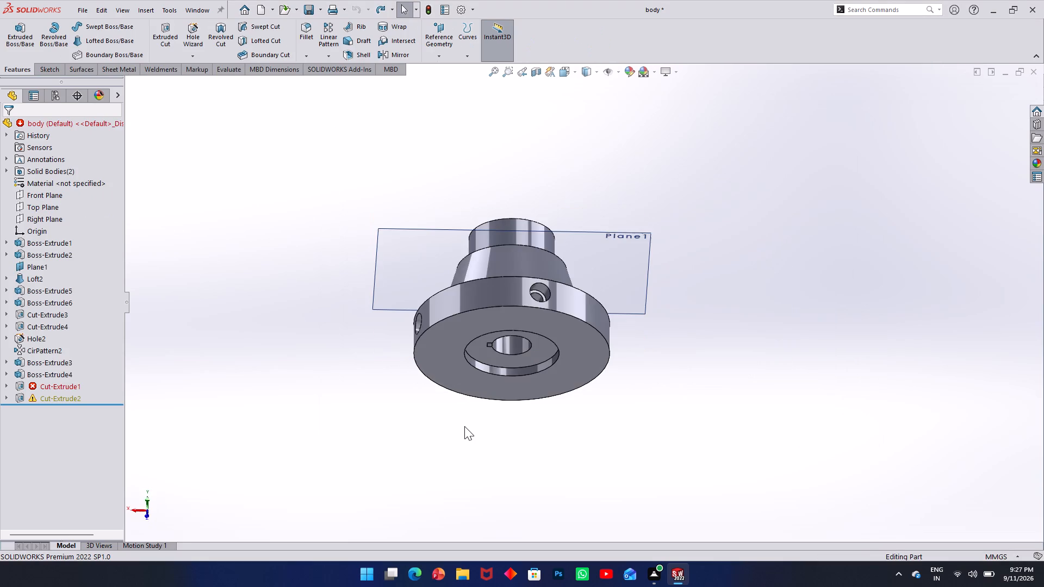
scroll(451, 338, down, 4)
middle_drag(474, 334, 479, 113)
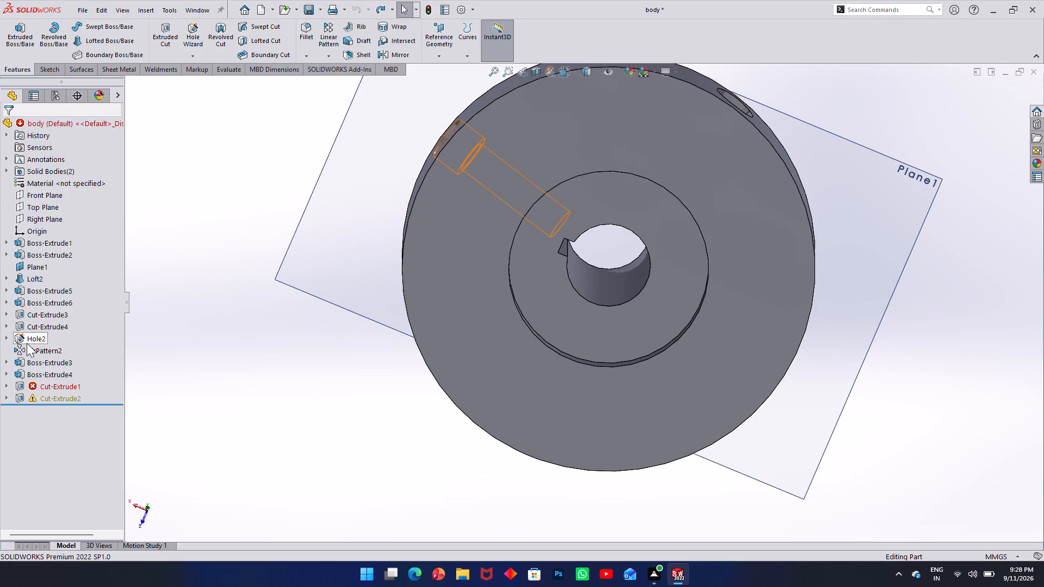
right_click(32, 389)
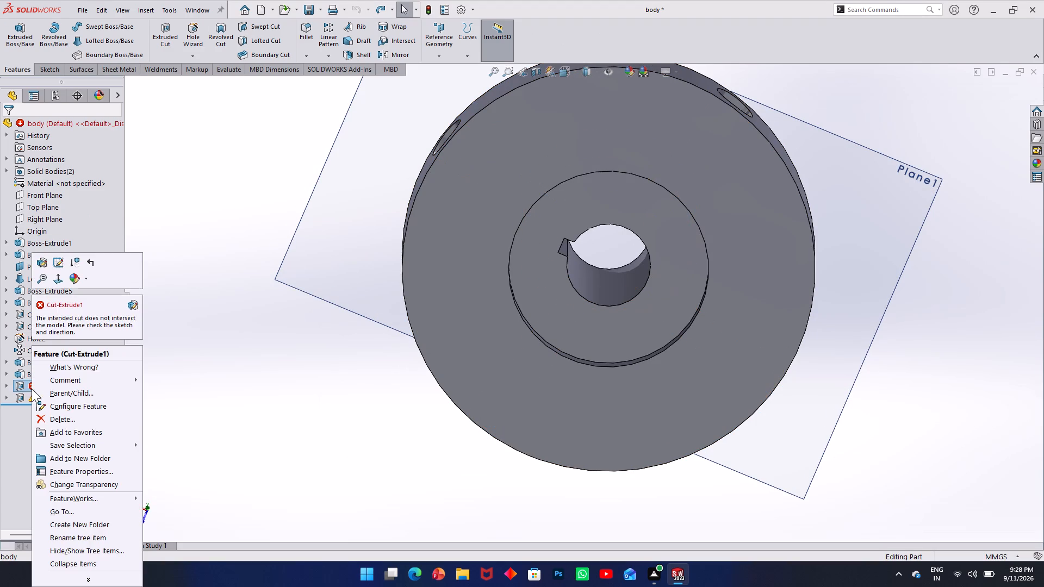
click(26, 389)
click(25, 389)
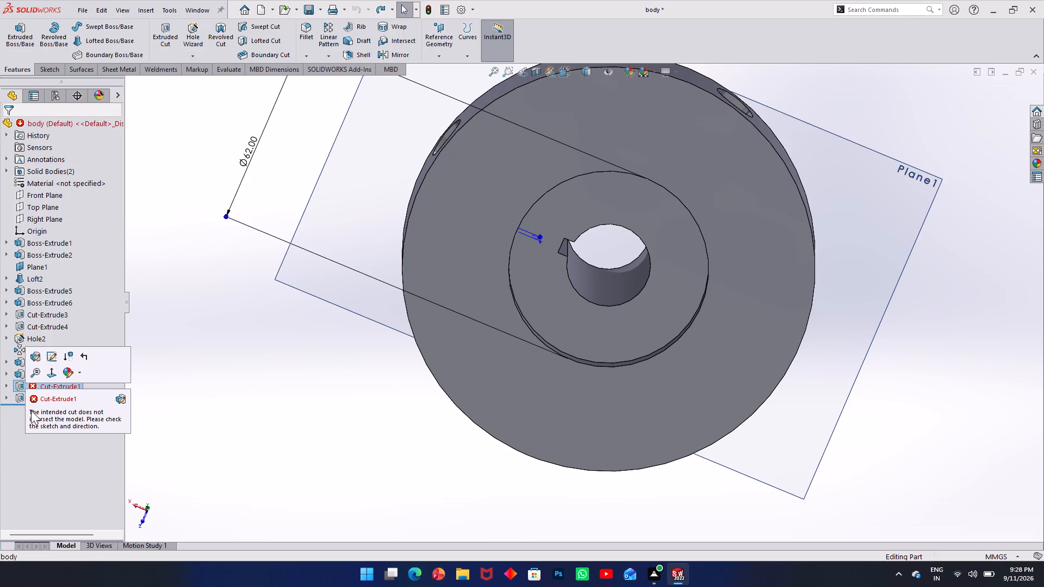
click(187, 405)
click(65, 403)
right_click(65, 403)
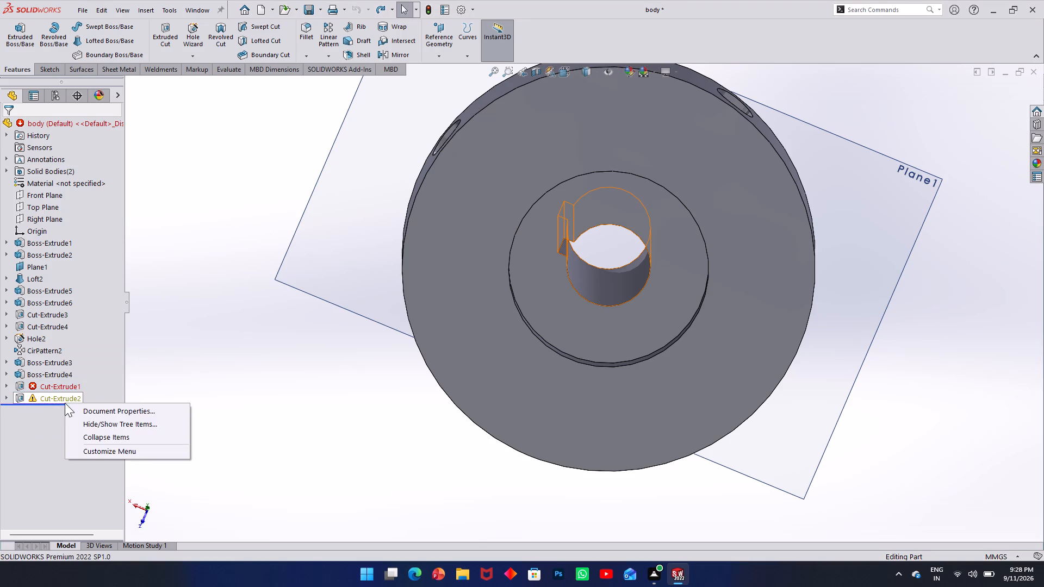
click(29, 384)
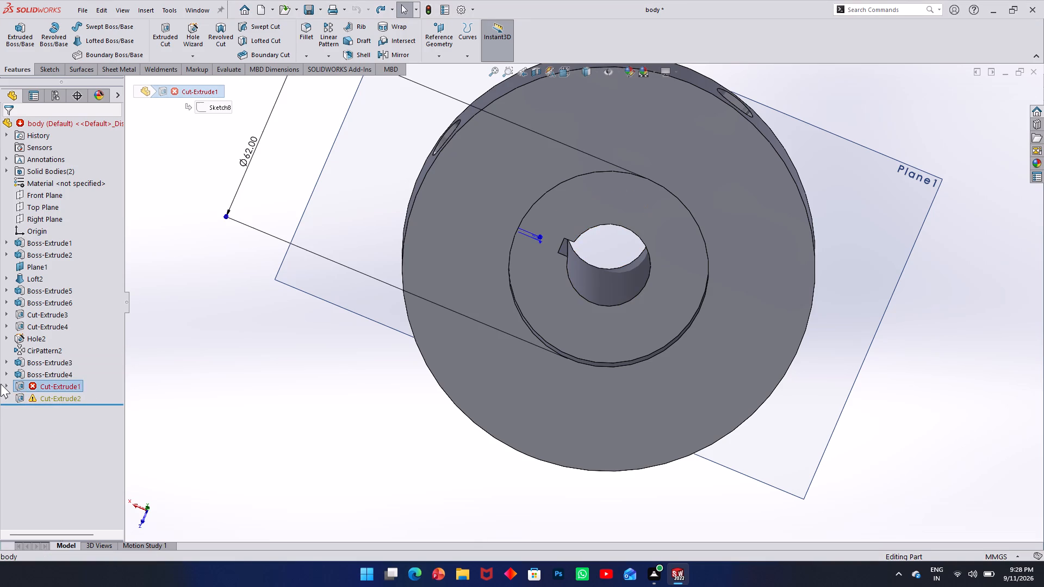
click(5, 383)
click(33, 394)
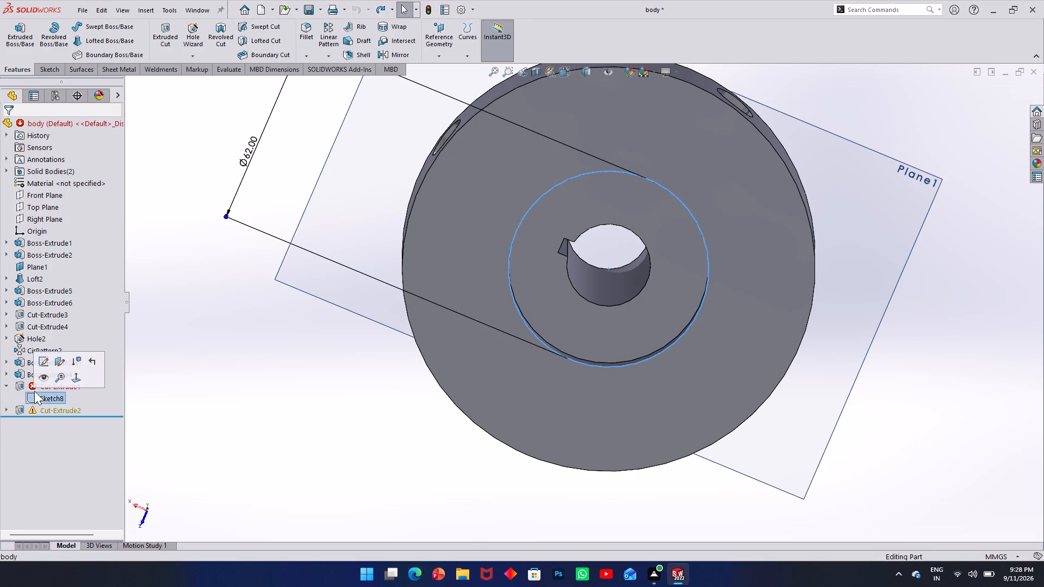
click(200, 392)
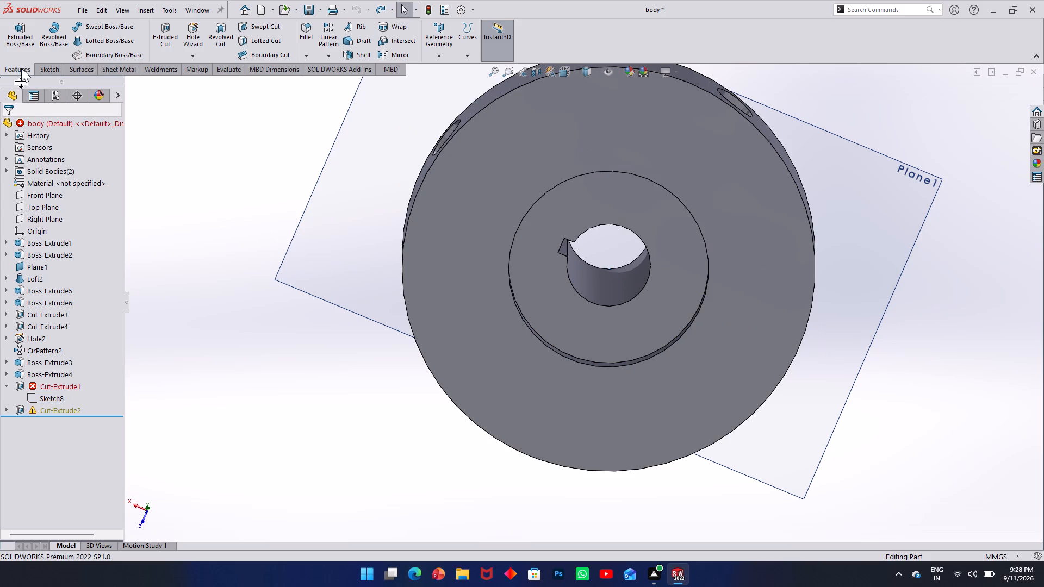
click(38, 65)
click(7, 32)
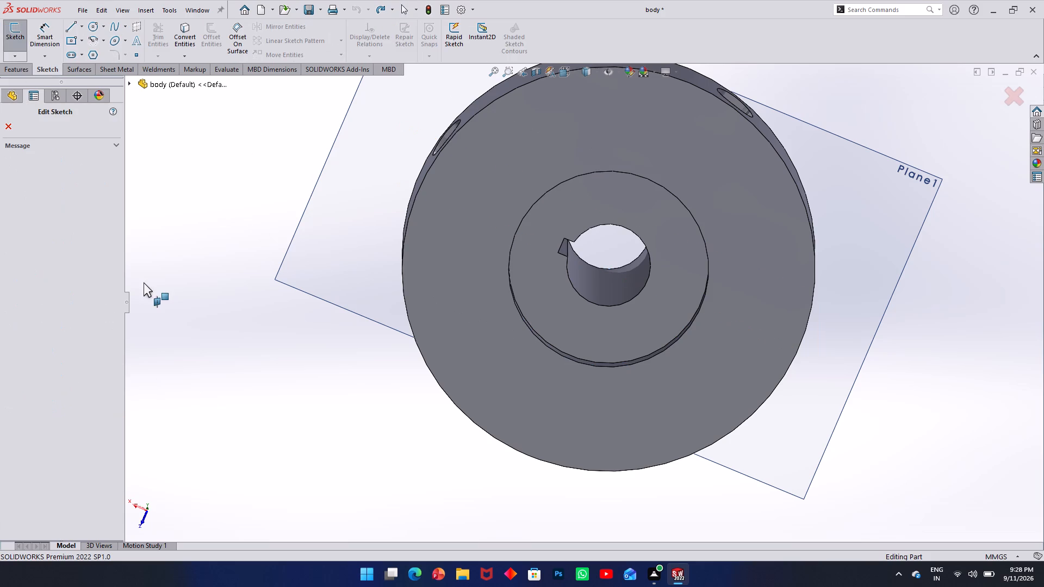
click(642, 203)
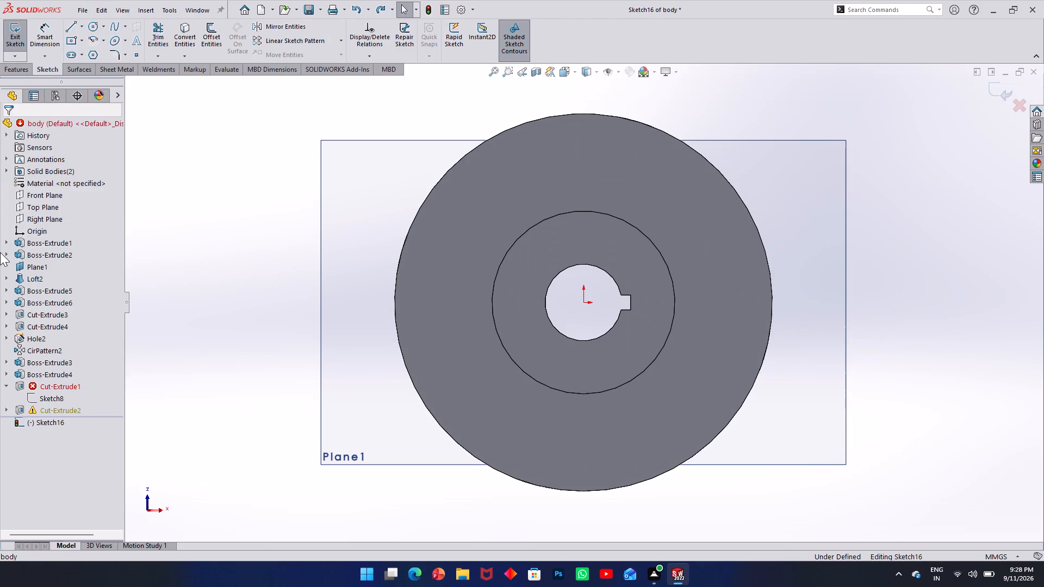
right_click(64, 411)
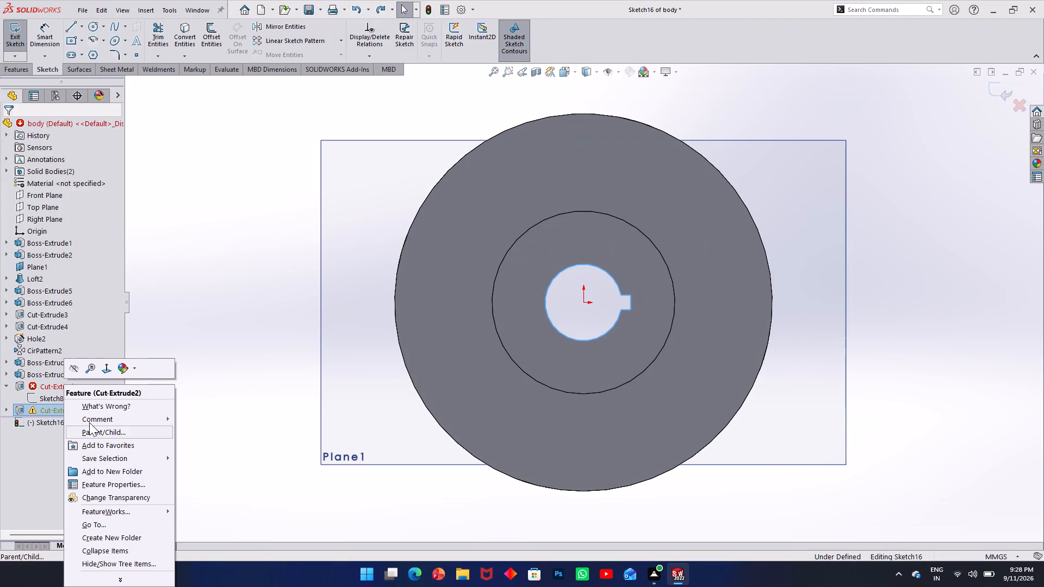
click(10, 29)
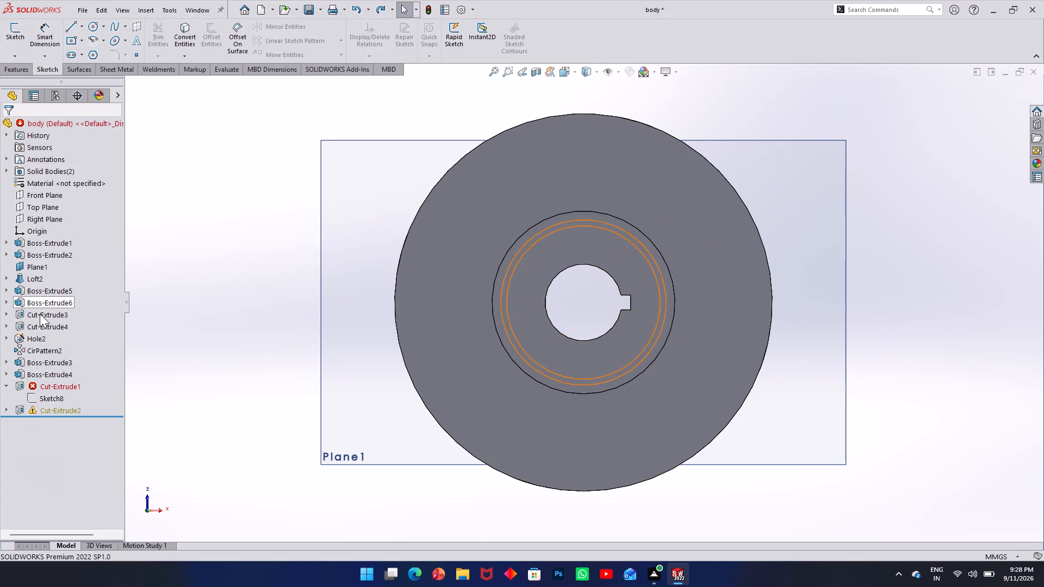
Delete the failed Cut-Extrude1 feature from the body together with the dependent Cut-Extrude2, keeping Sketch8.
right_click(42, 384)
click(61, 417)
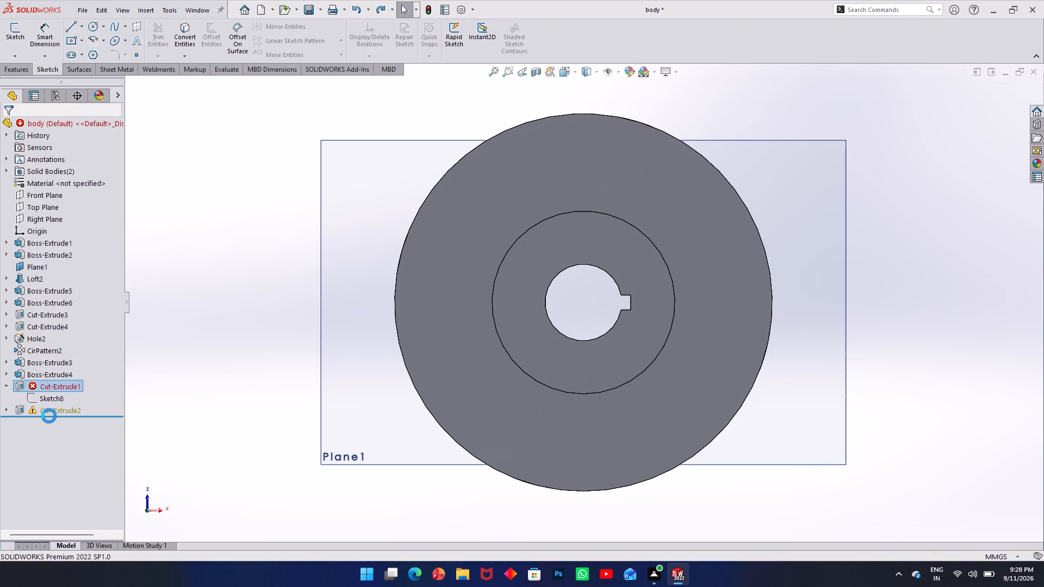
click(588, 235)
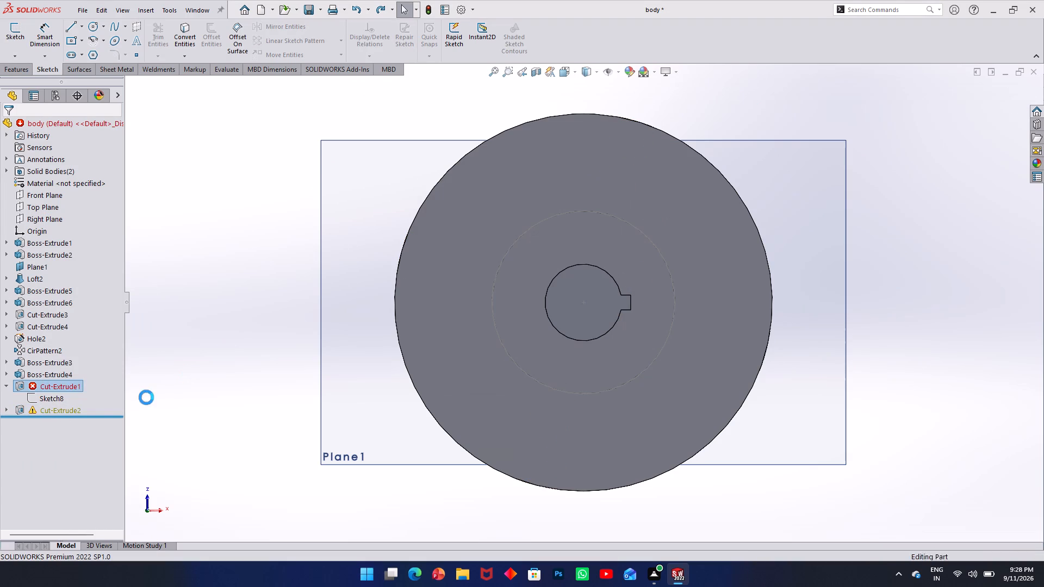
Delete the Boss-Extrude4 feature from the body, keeping its absorbed sketch.
right_click(46, 373)
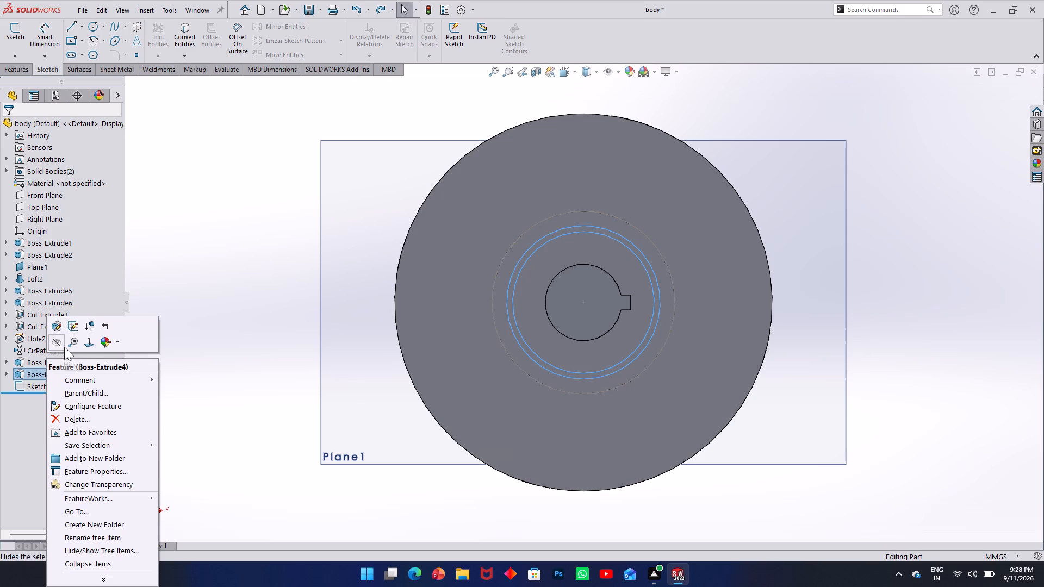
click(63, 419)
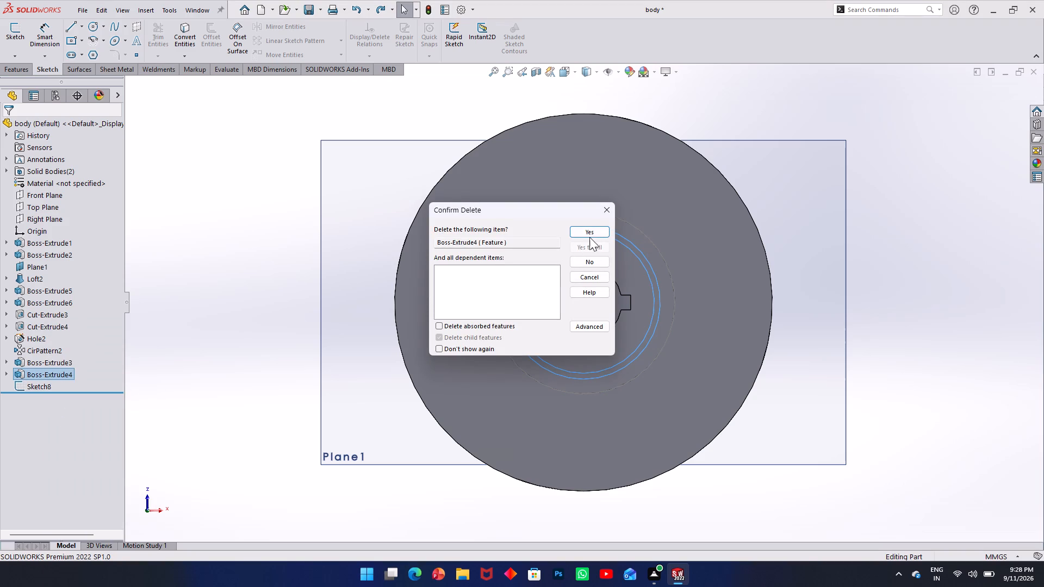
click(591, 233)
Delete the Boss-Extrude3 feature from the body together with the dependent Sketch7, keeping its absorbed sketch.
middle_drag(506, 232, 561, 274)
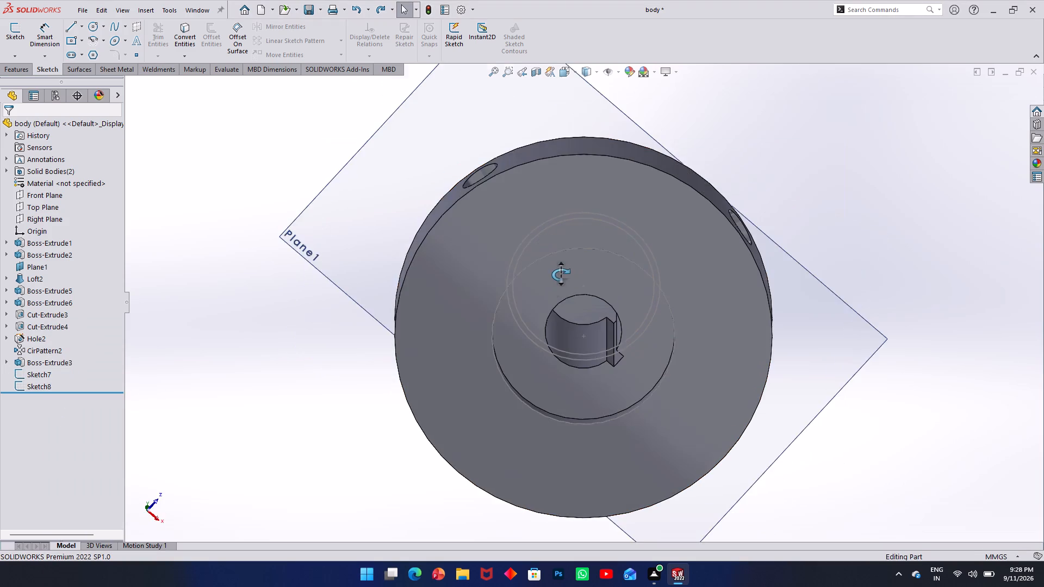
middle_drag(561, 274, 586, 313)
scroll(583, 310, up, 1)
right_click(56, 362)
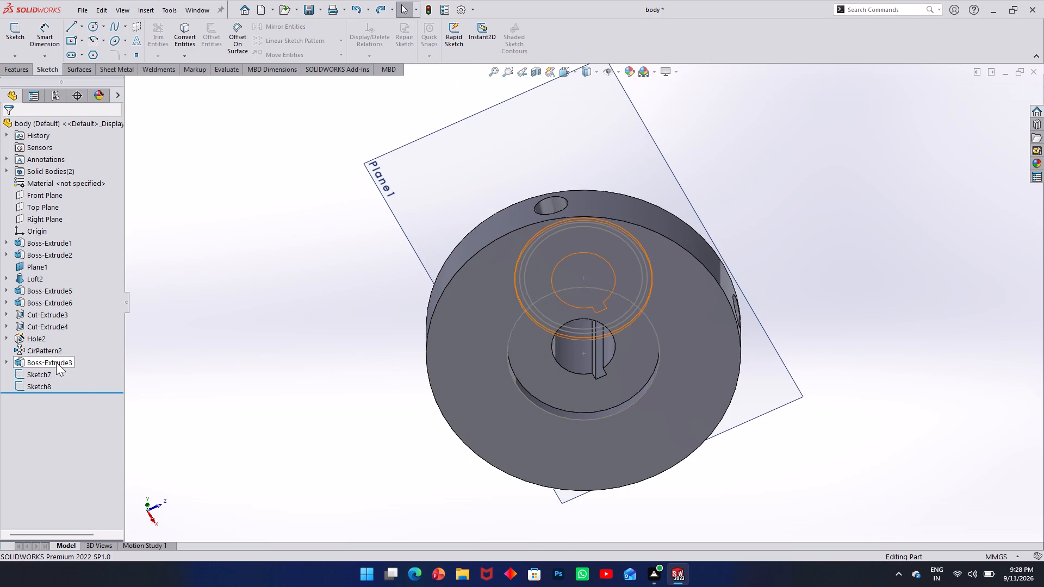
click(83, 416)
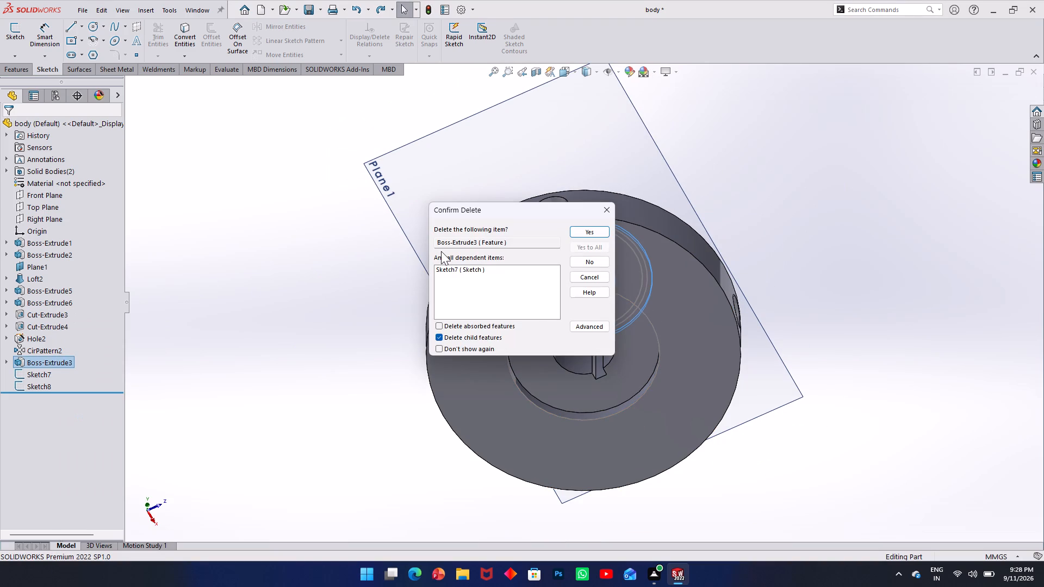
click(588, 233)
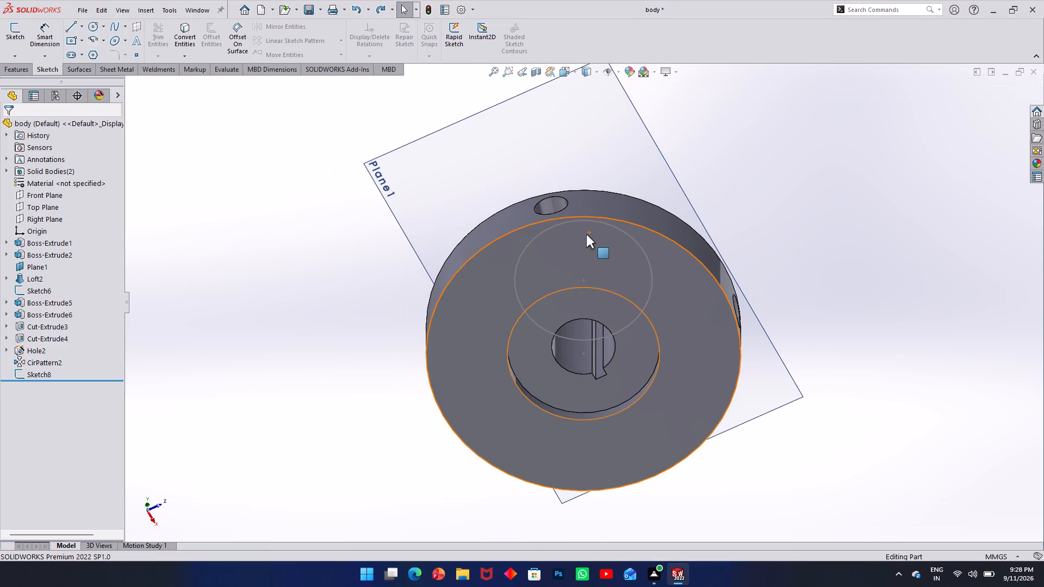
Examine the body's underside, keyed bore and side profile against the remaining features in its feature tree.
middle_drag(579, 231, 488, 251)
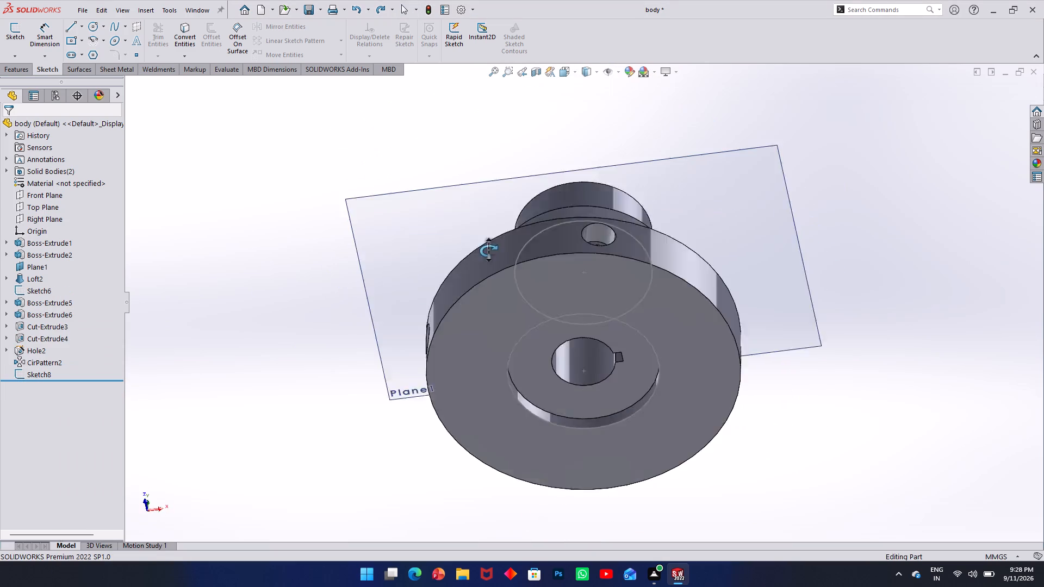
middle_drag(488, 251, 492, 167)
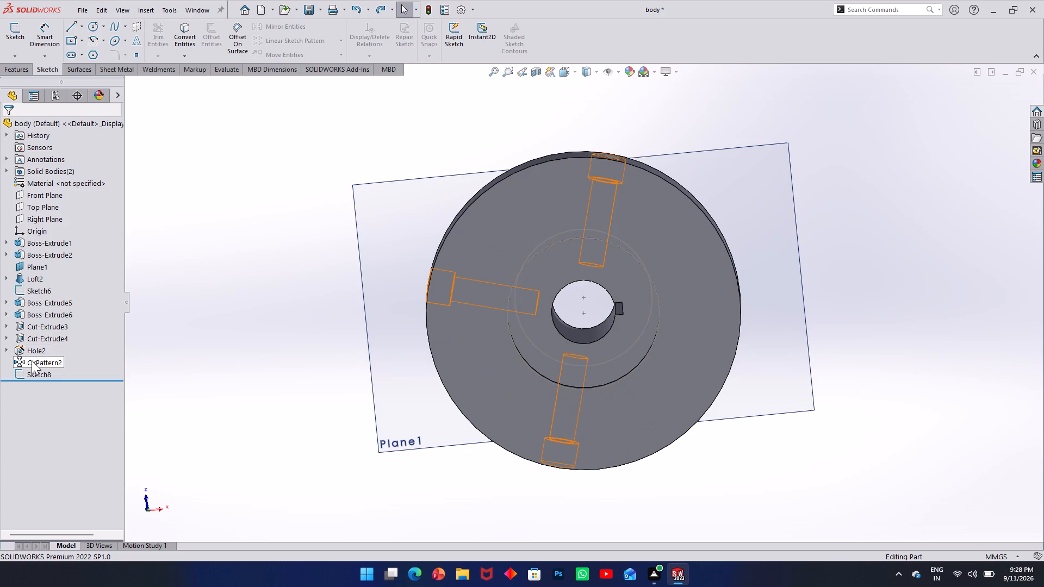
middle_drag(652, 230, 601, 223)
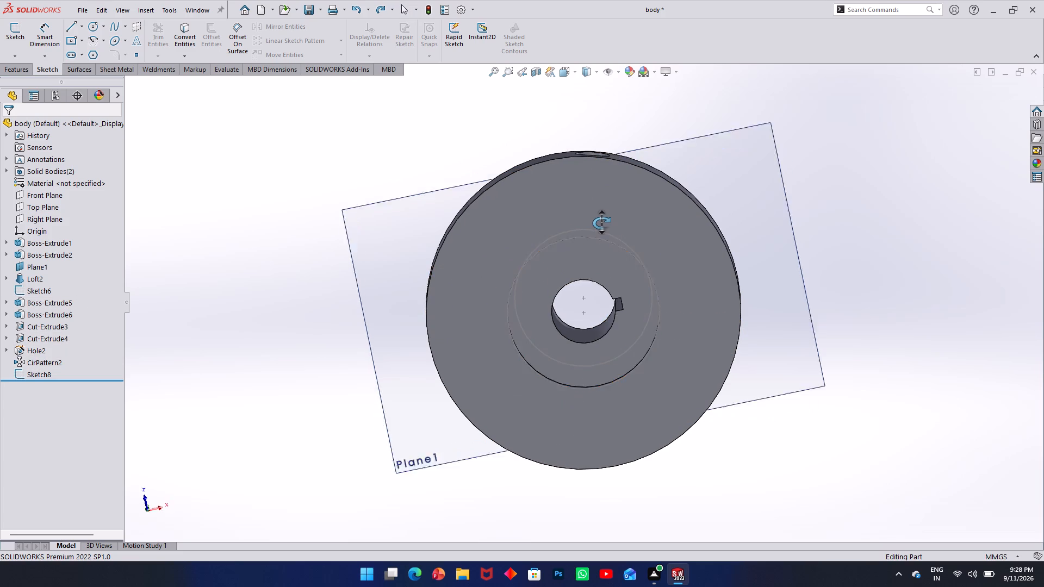
middle_drag(601, 223, 600, 222)
scroll(40, 316, down, 3)
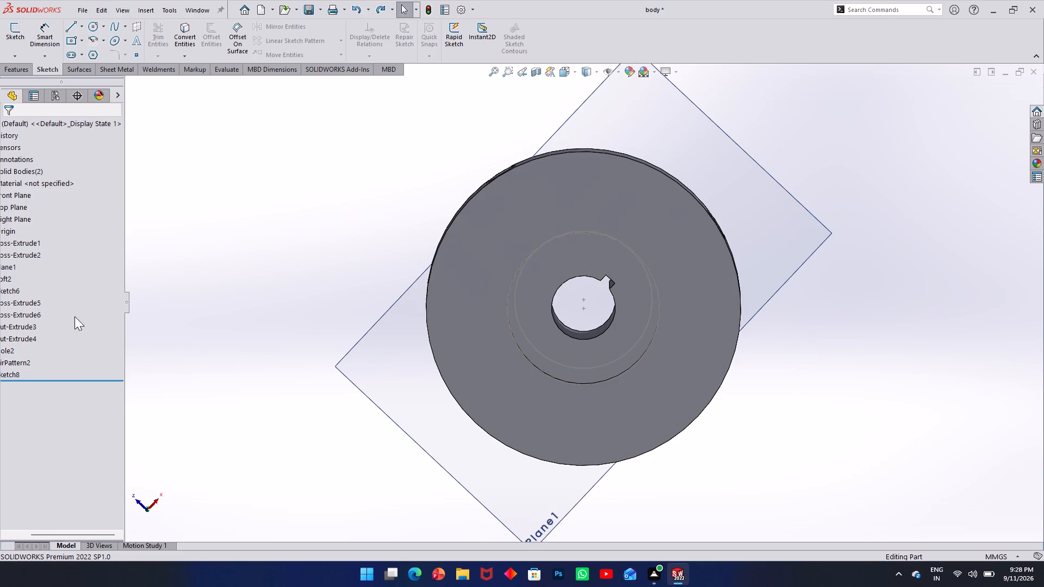
middle_drag(636, 229, 654, 437)
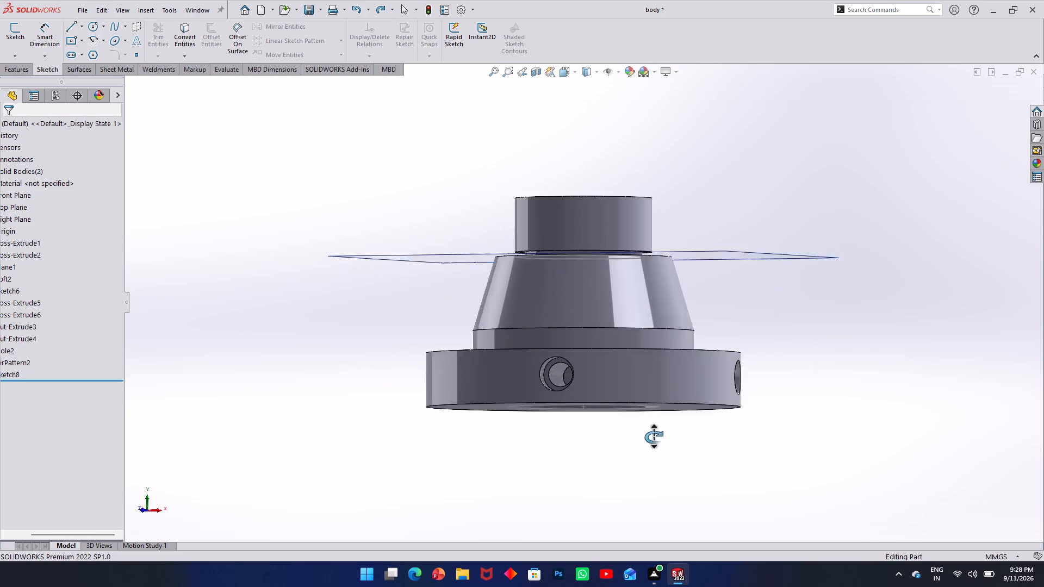
middle_drag(654, 437, 650, 393)
middle_drag(97, 260, 38, 263)
scroll(257, 245, up, 4)
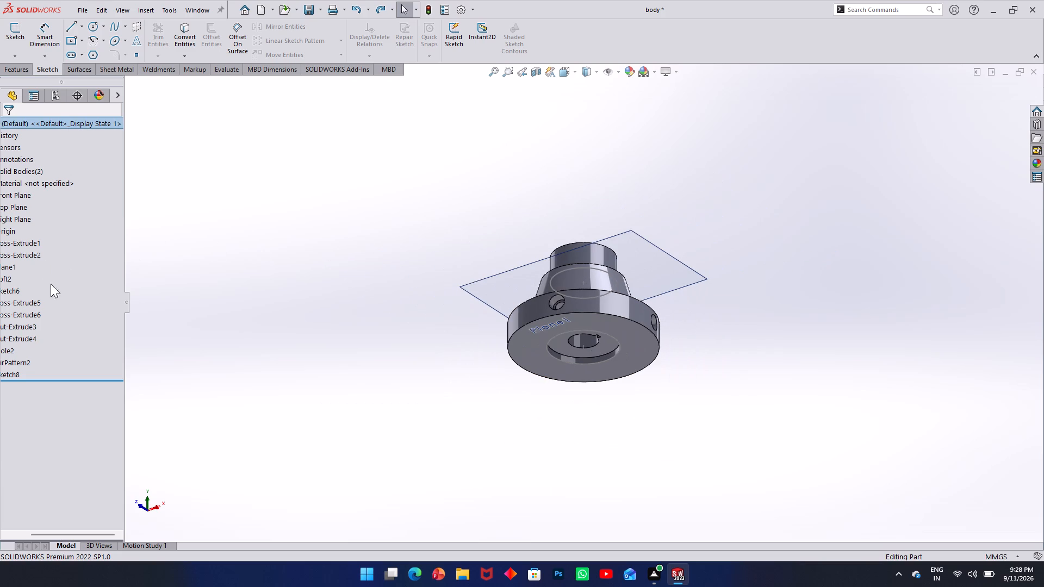
middle_drag(47, 299, 0, 298)
middle_drag(48, 435, 8, 422)
scroll(77, 236, up, 5)
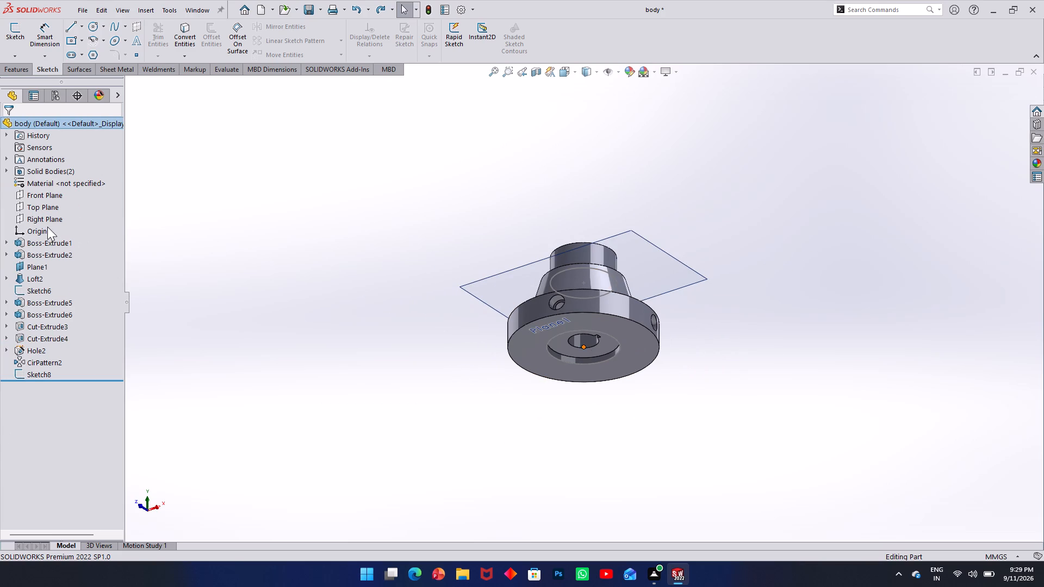
middle_drag(571, 319, 616, 186)
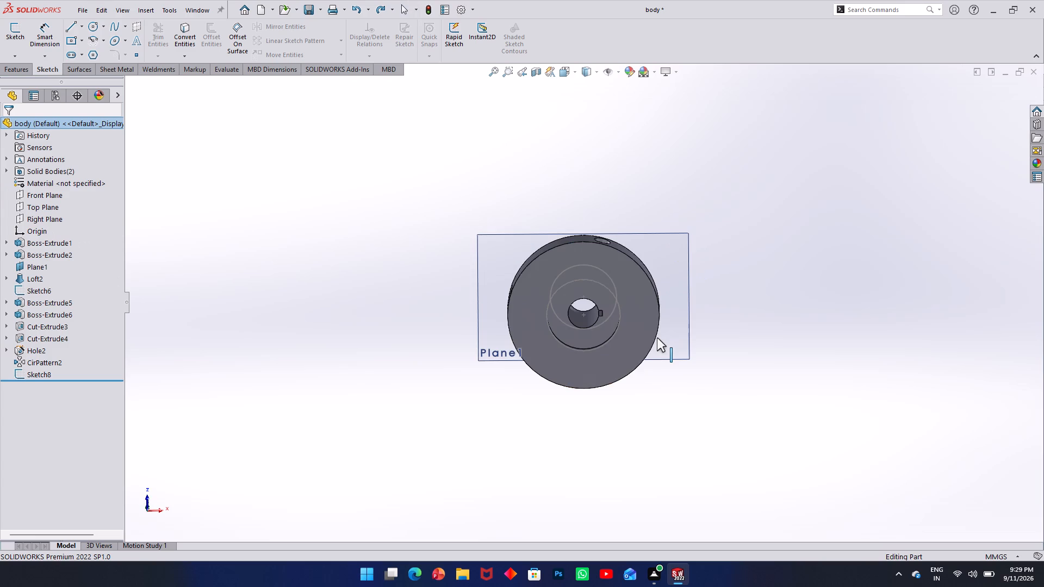
scroll(632, 311, down, 4)
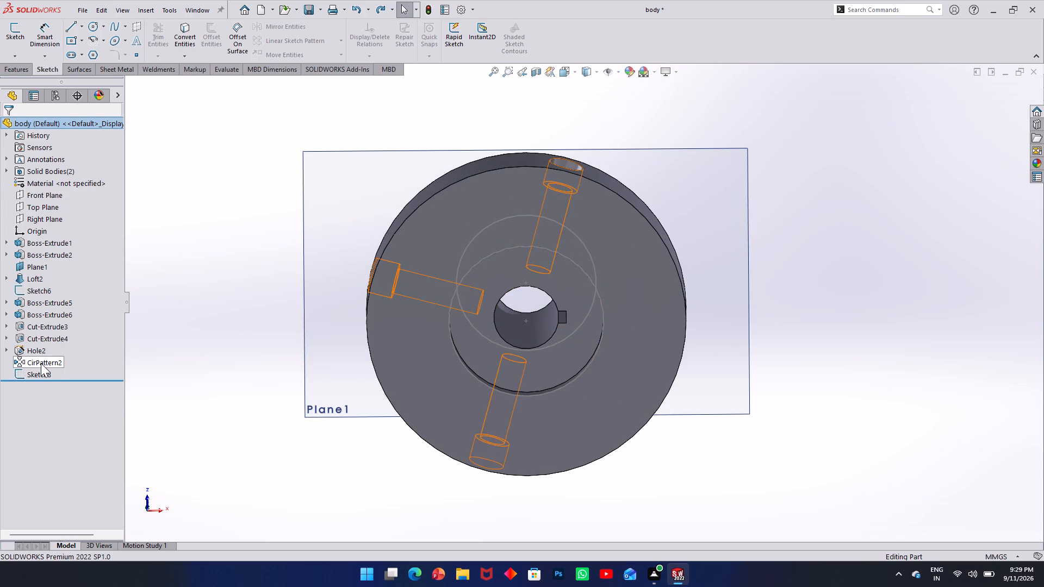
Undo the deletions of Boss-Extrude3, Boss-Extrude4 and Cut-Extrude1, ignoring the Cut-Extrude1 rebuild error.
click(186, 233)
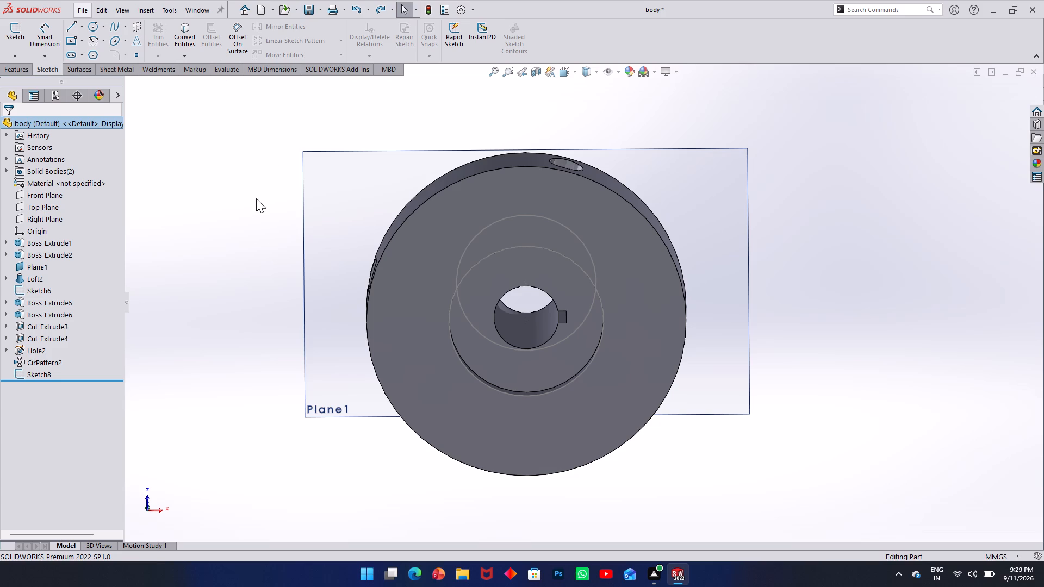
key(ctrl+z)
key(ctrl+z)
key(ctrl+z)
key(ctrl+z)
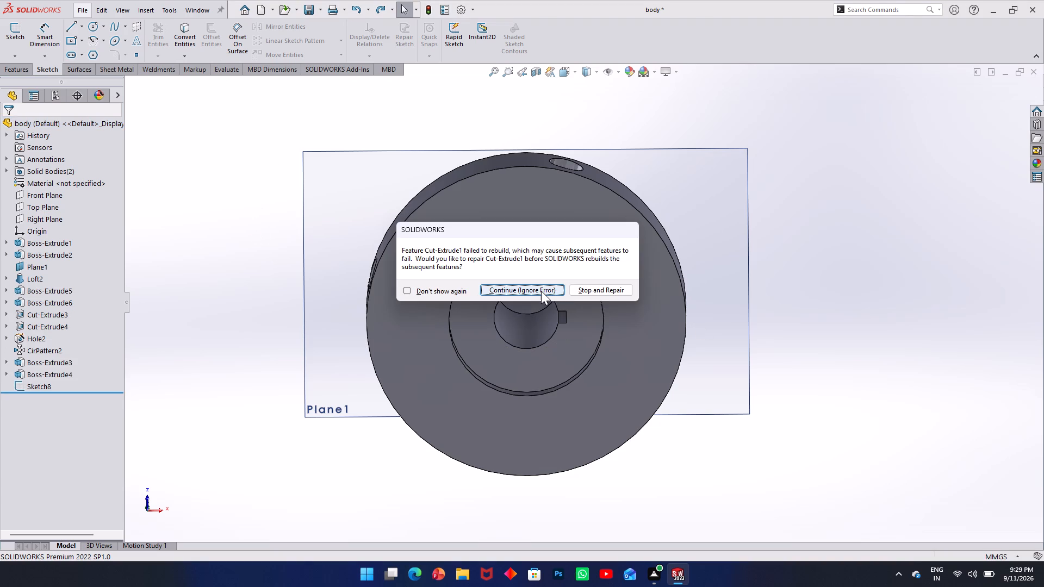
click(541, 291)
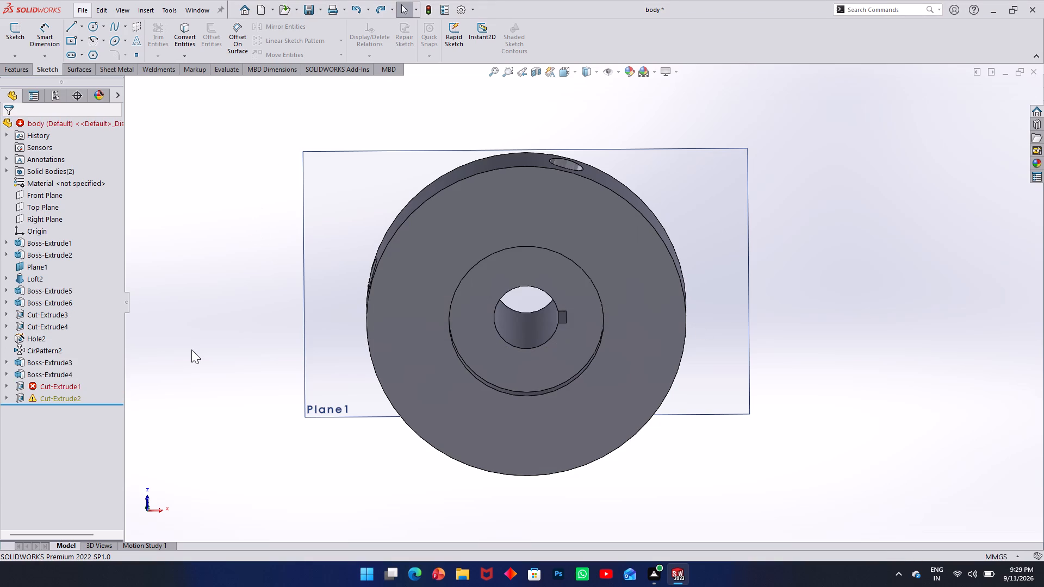
Delete the failed Cut-Extrude1 feature together with the dependent Cut-Extrude2 and Sketch9, keeping Sketch8.
right_click(50, 385)
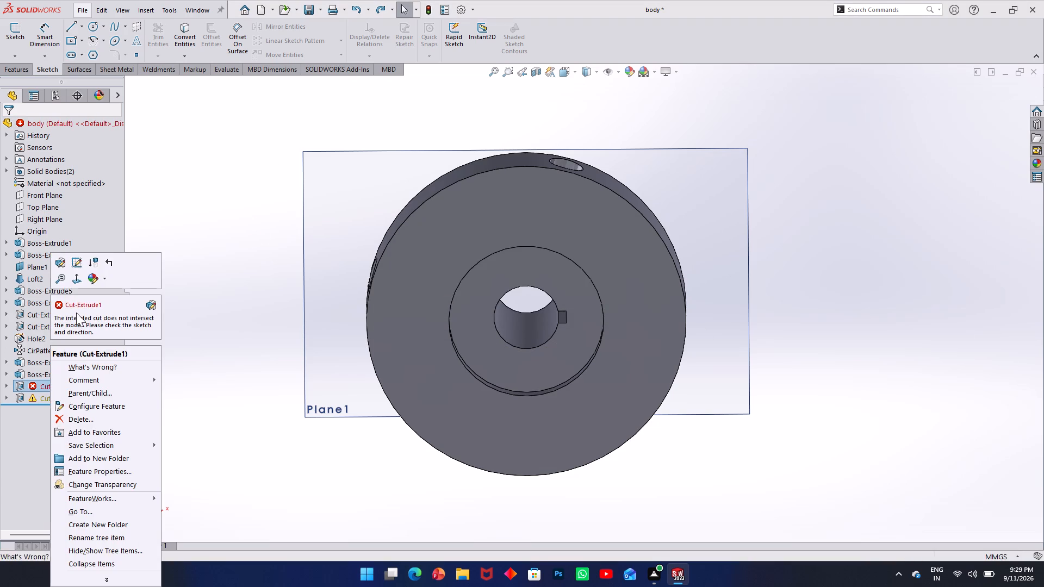
click(72, 421)
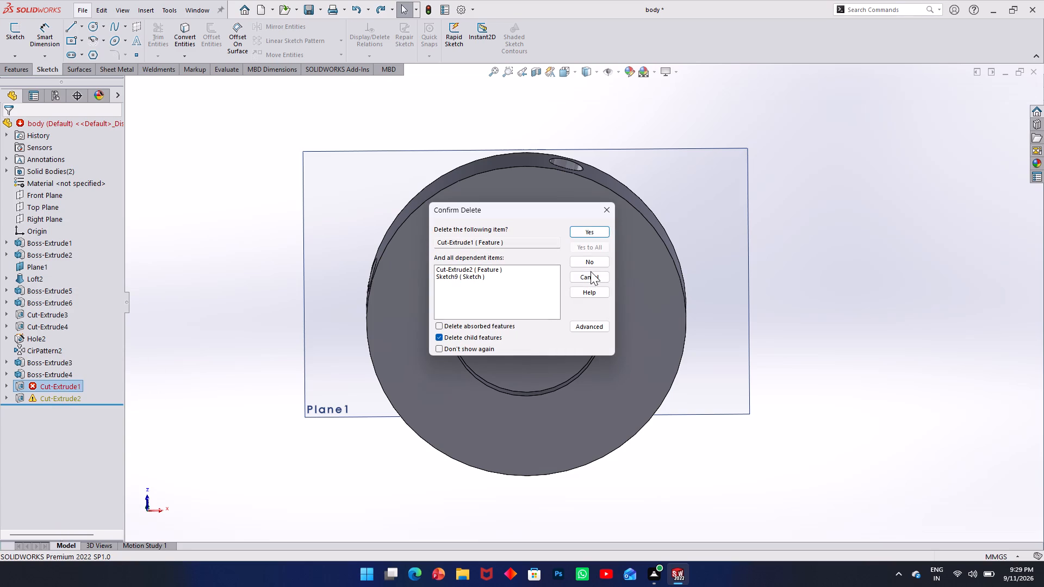
click(595, 235)
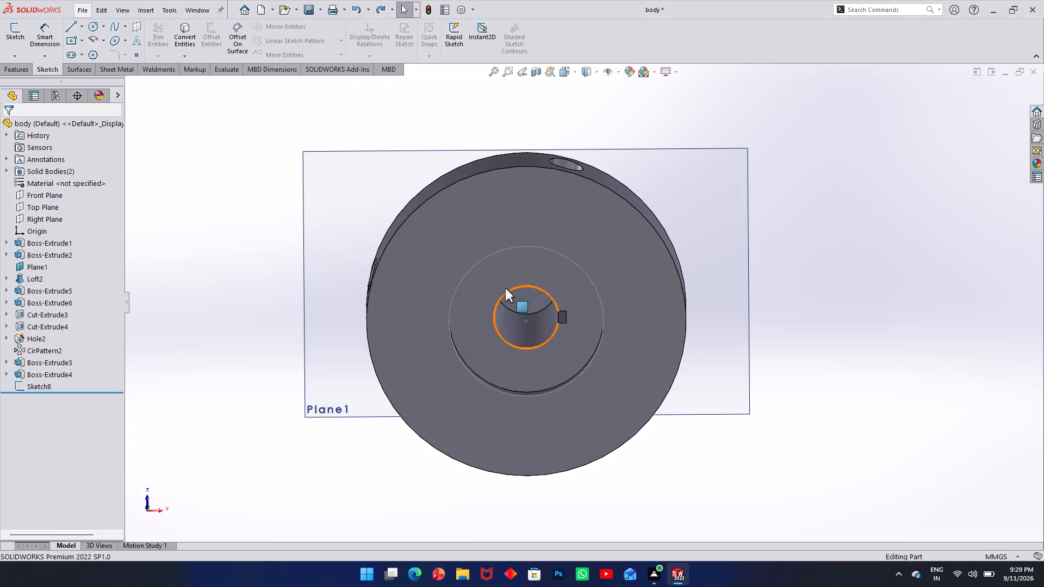
Delete Boss-Extrude3, whose face closes the keyed bore, together with the dependent Boss-Extrude4, keeping Sketch6.
middle_drag(502, 273, 826, 582)
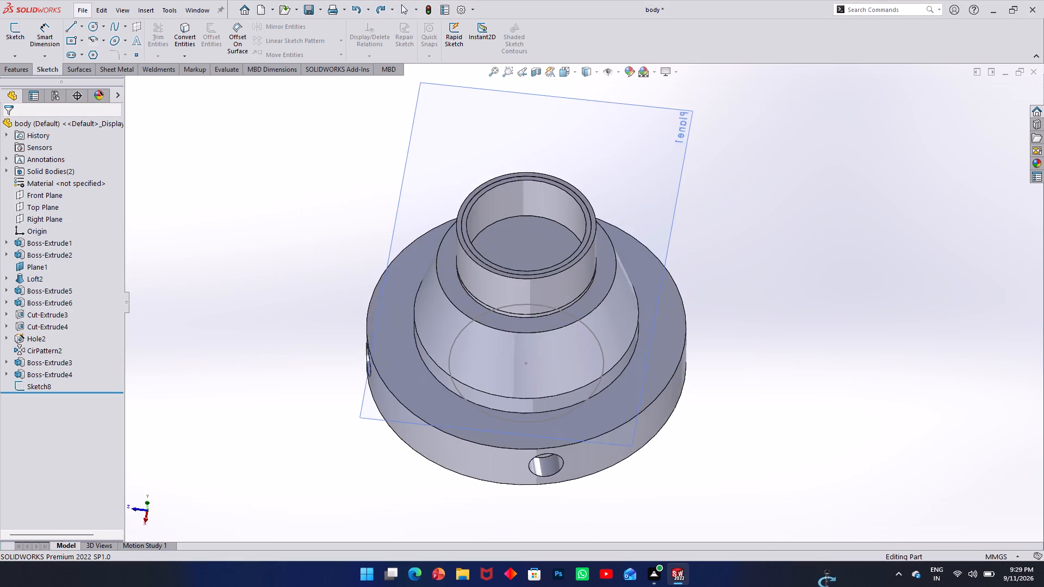
middle_drag(826, 582, 549, 145)
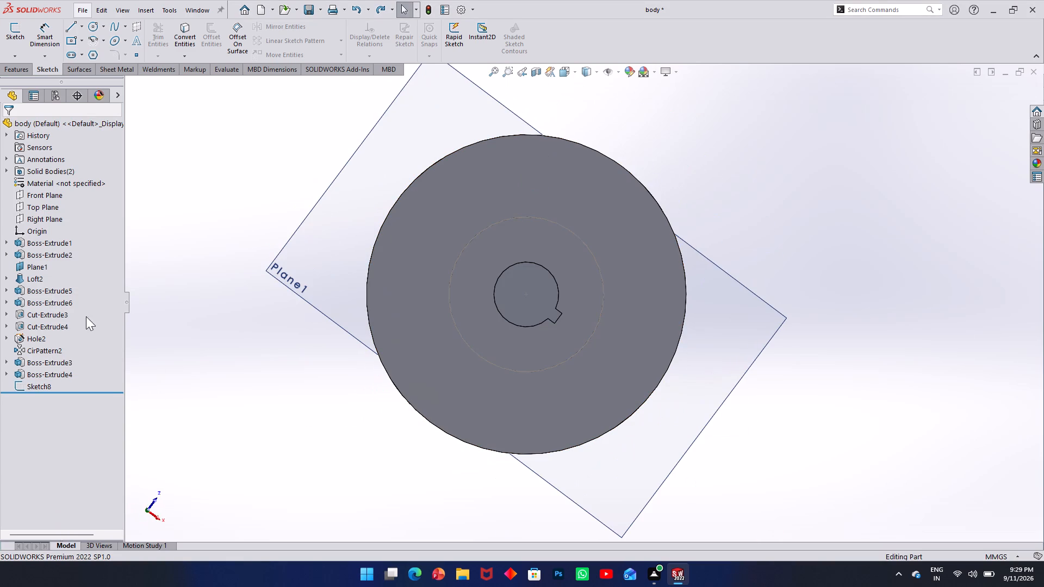
click(548, 310)
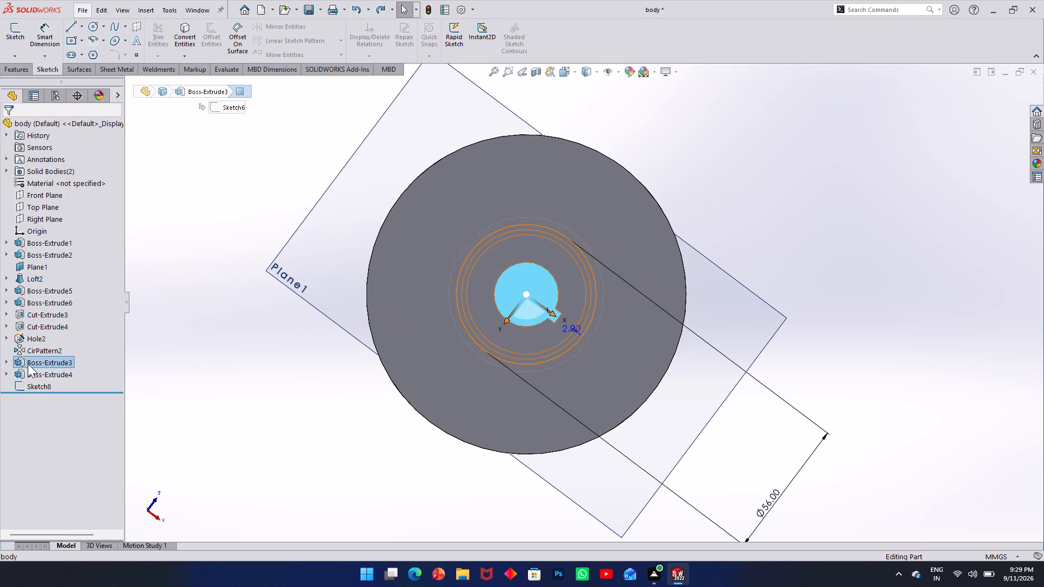
right_click(28, 364)
click(52, 420)
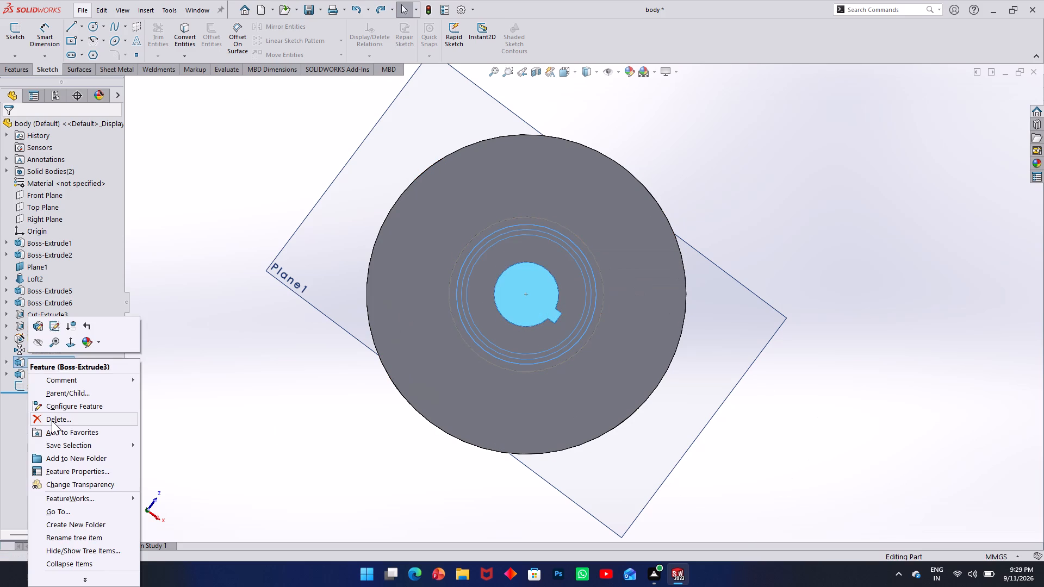
click(601, 229)
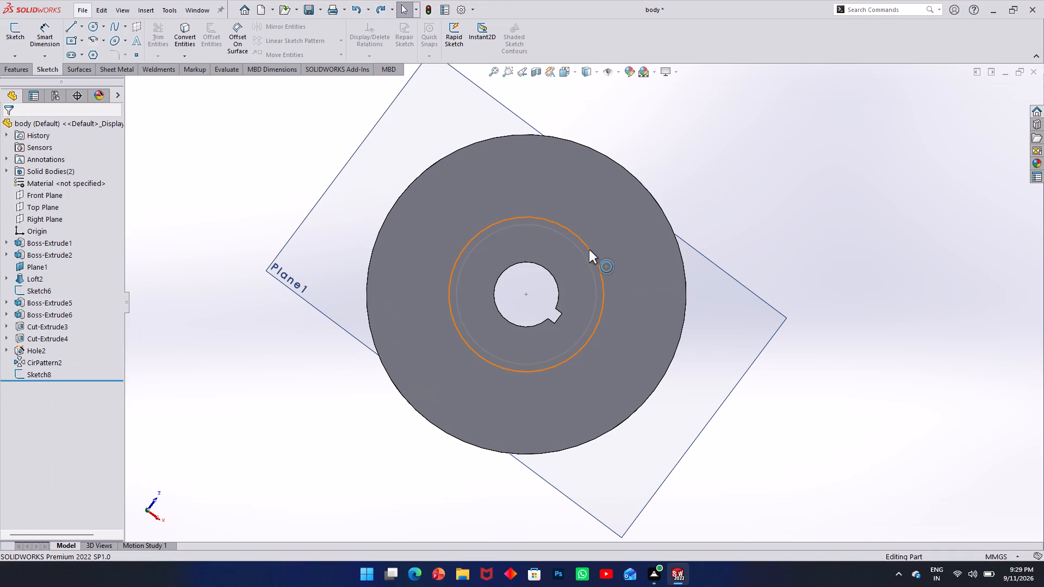
Delete the leftover Sketch8 circle from the body's underside.
click(589, 249)
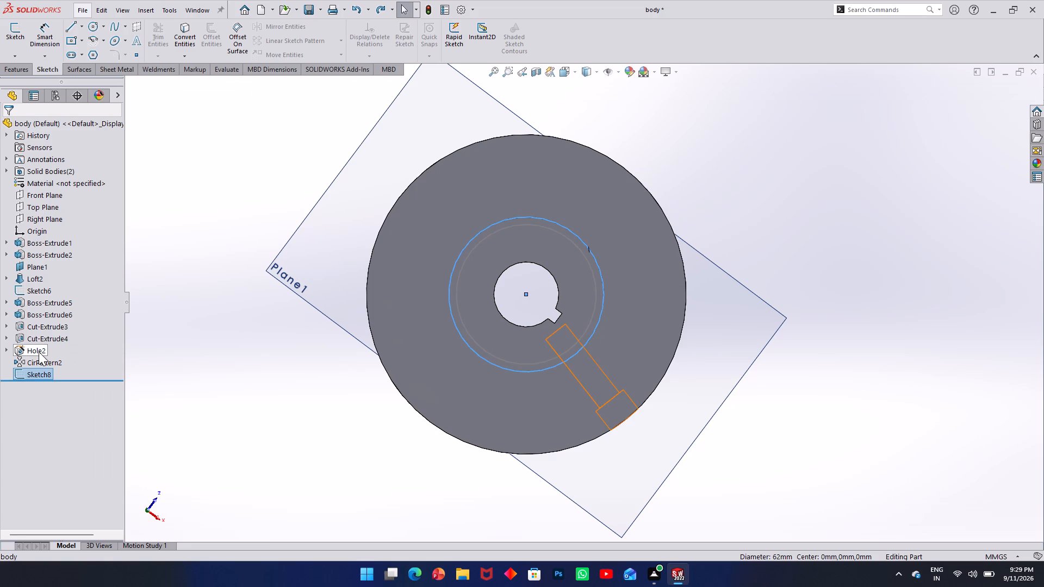
right_click(39, 380)
click(70, 293)
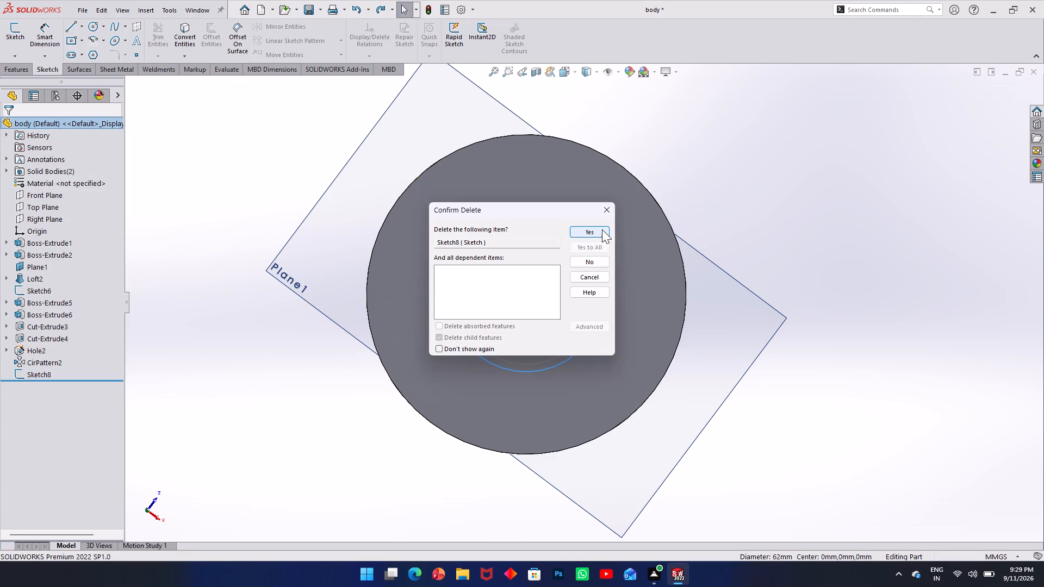
click(602, 229)
Delete the Cut-Extrude4 keyed bore from the body, keeping its absorbed Sketch14.
middle_drag(376, 257, 382, 258)
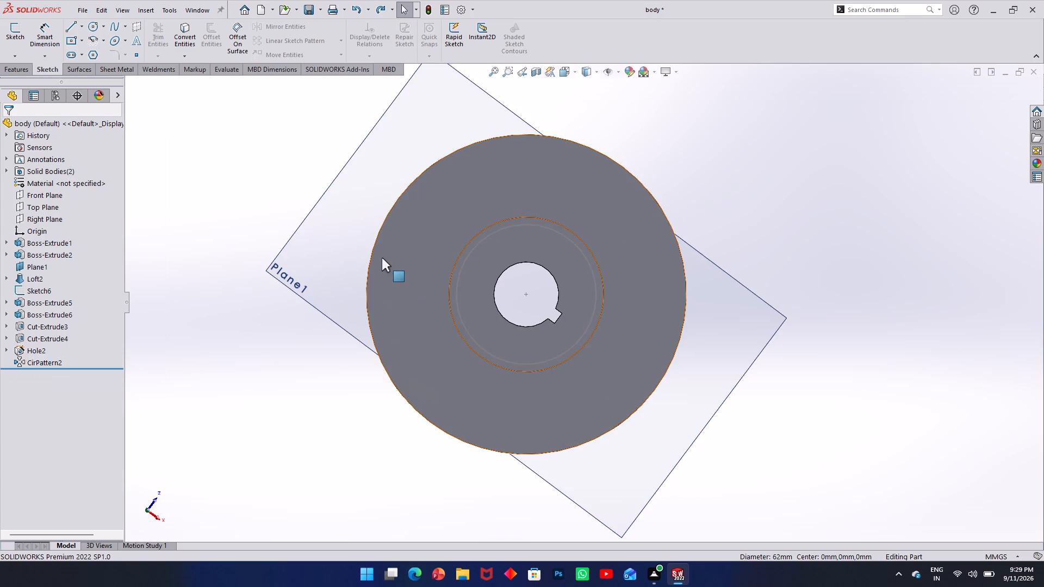
middle_drag(382, 258, 526, 446)
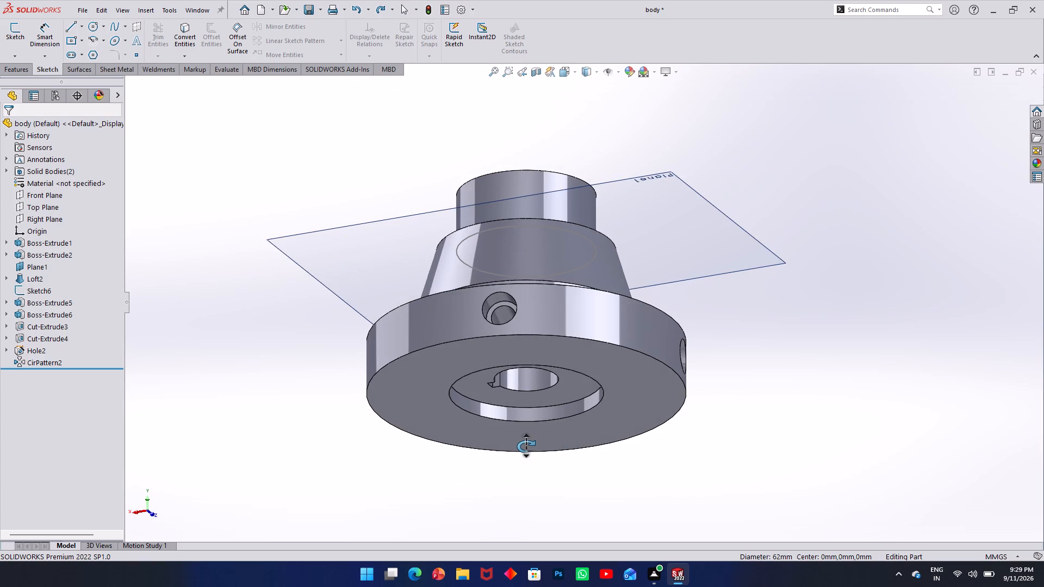
middle_drag(526, 446, 525, 442)
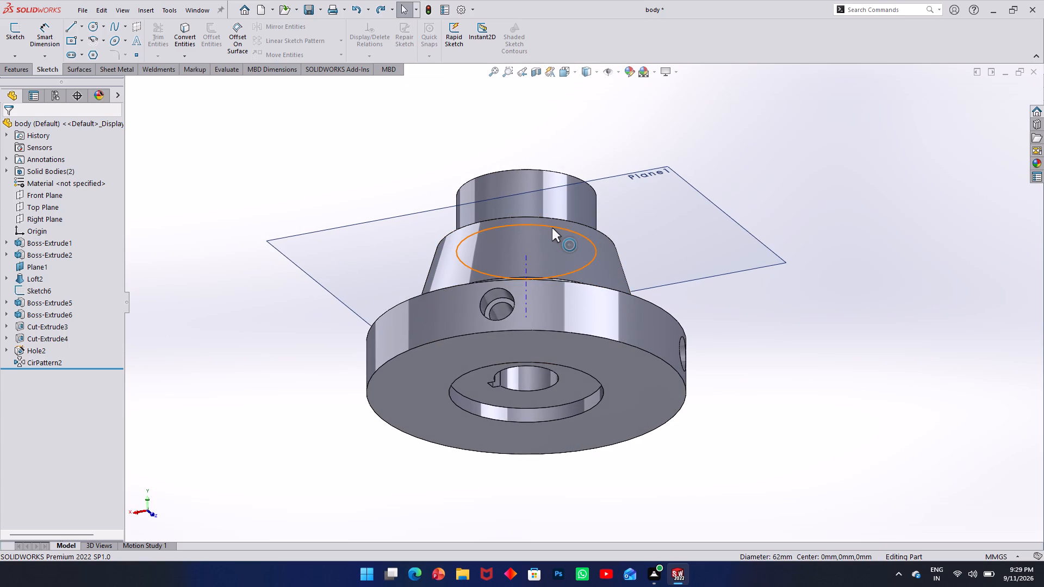
click(546, 378)
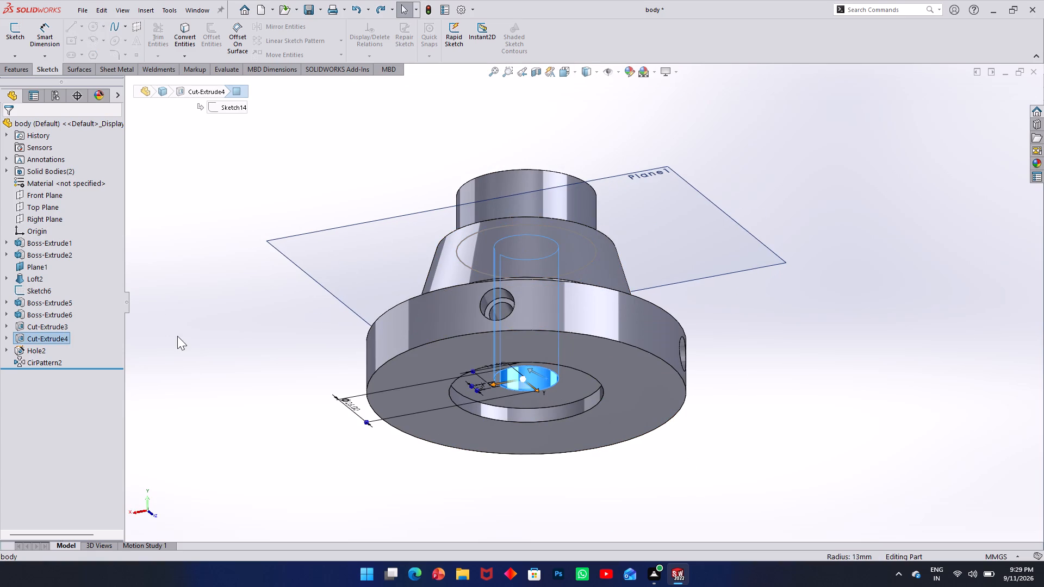
right_click(33, 338)
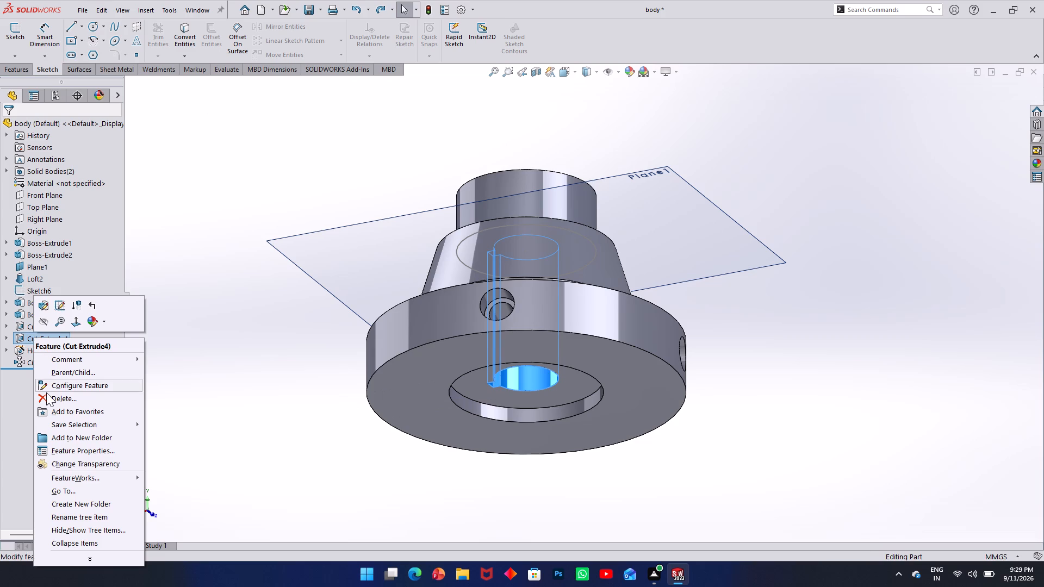
click(47, 396)
click(600, 233)
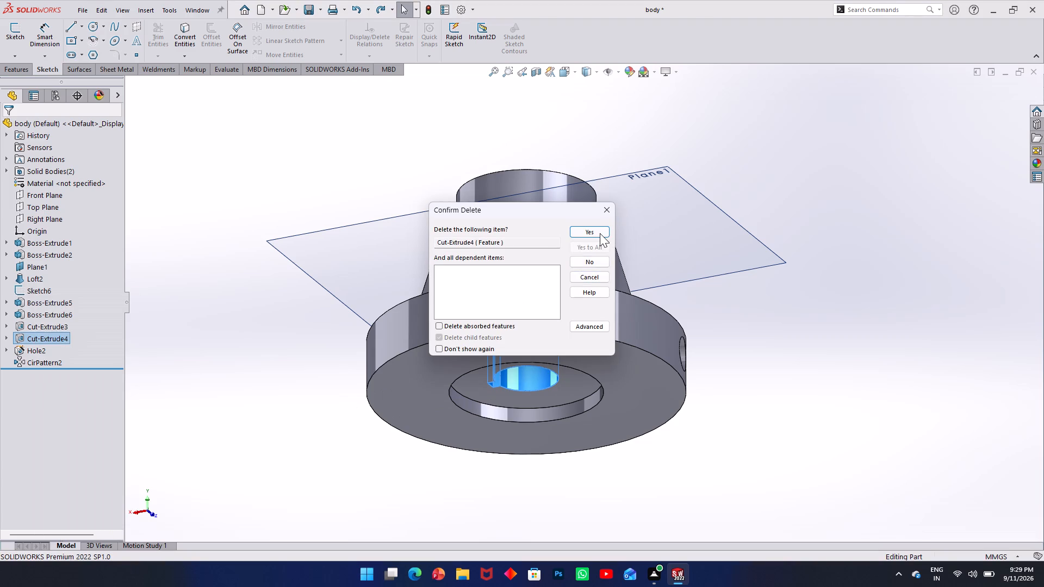
middle_drag(543, 324, 539, 208)
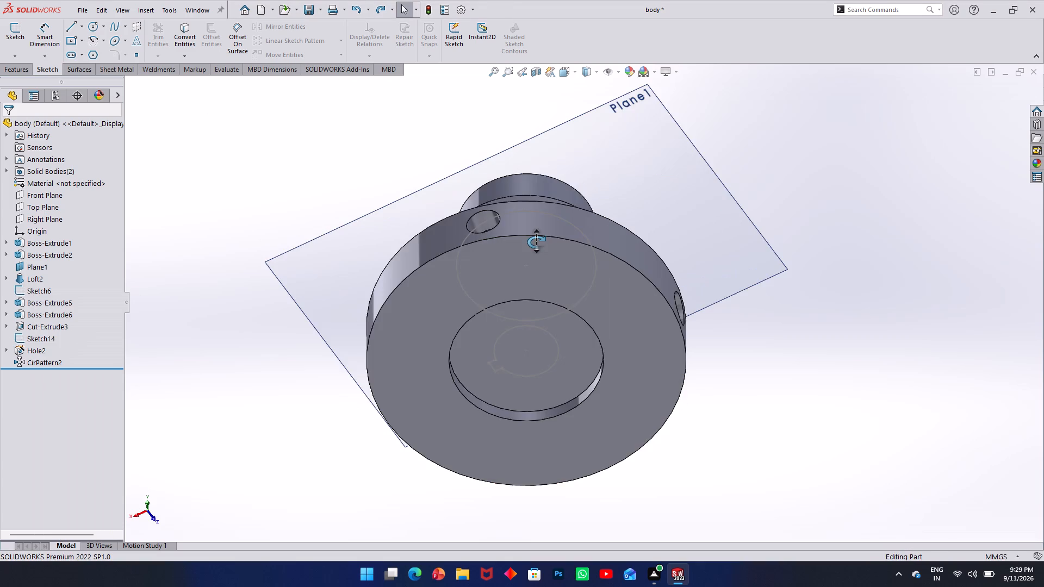
middle_drag(574, 285, 613, 425)
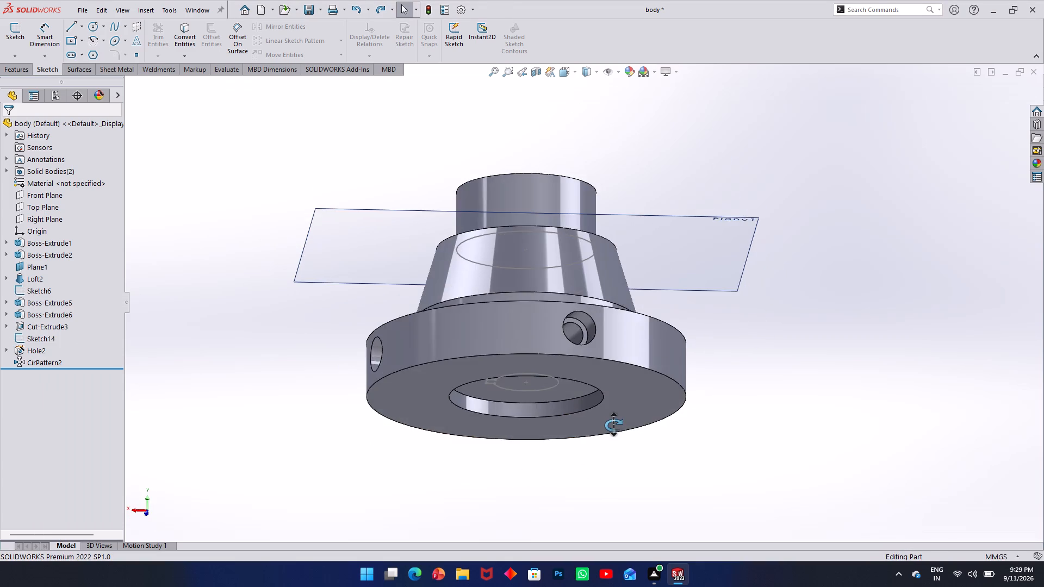
Delete the Cut-Extrude3 recess from the body's underside together with the dependent Sketch14, keeping its absorbed Sketch13.
middle_drag(613, 425, 558, 205)
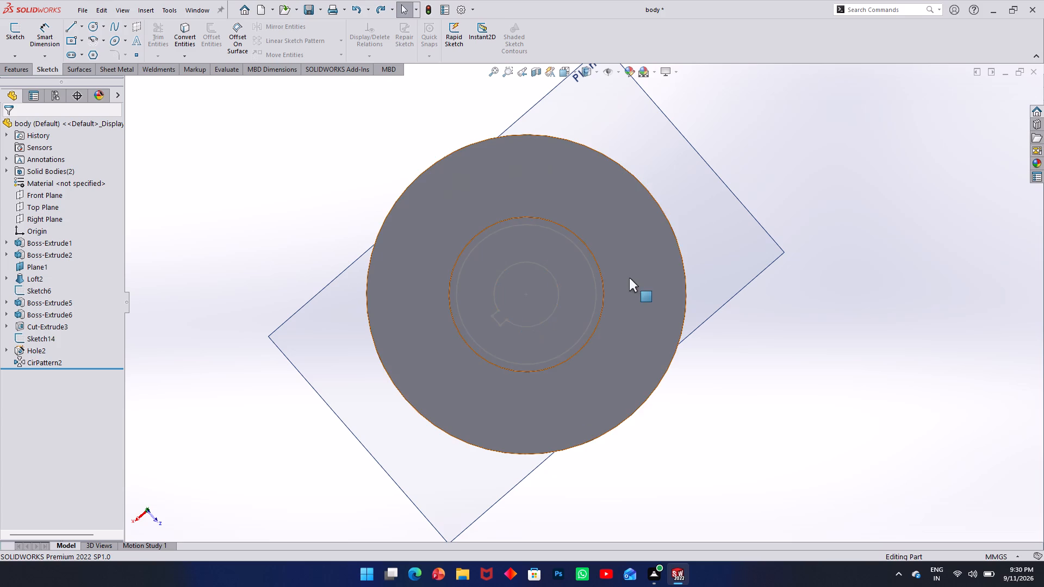
click(602, 295)
middle_drag(484, 285, 529, 291)
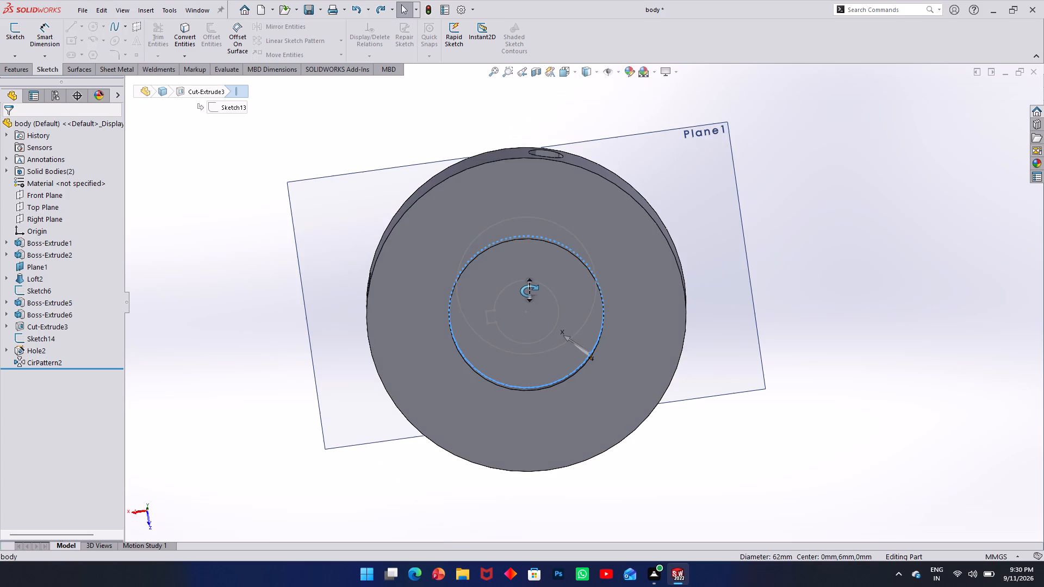
middle_drag(529, 291, 541, 385)
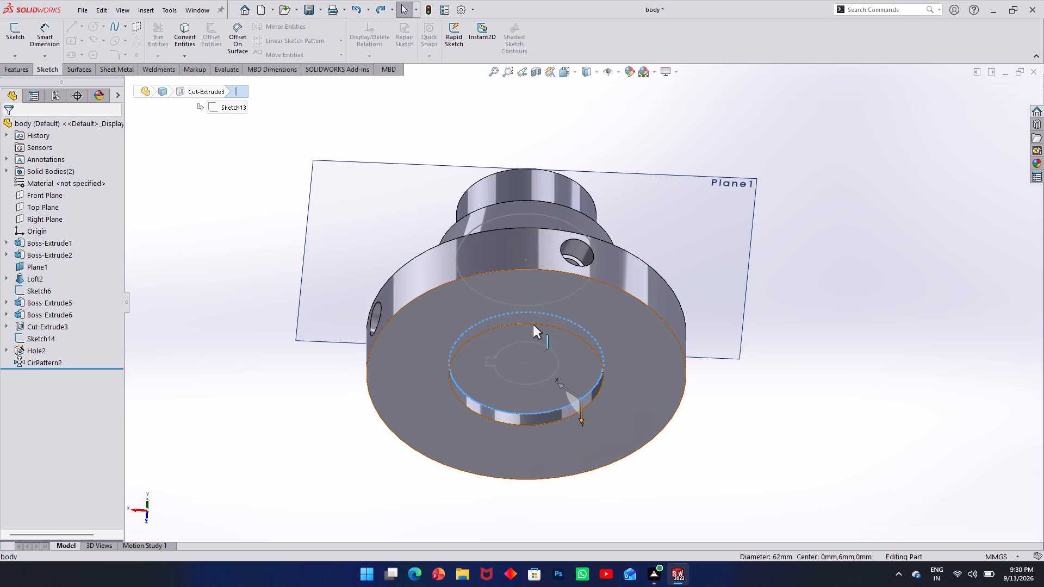
click(548, 324)
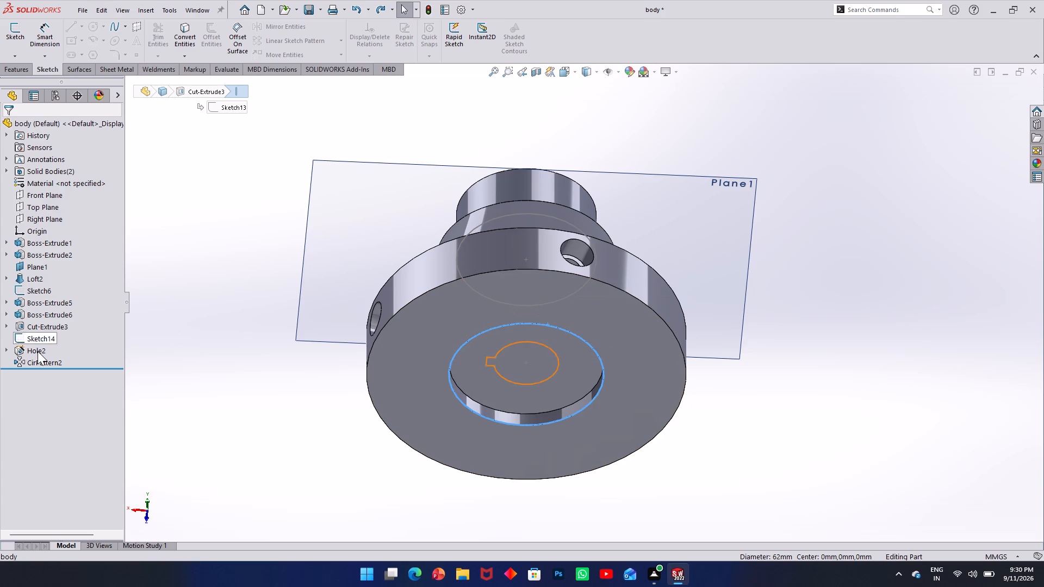
click(548, 417)
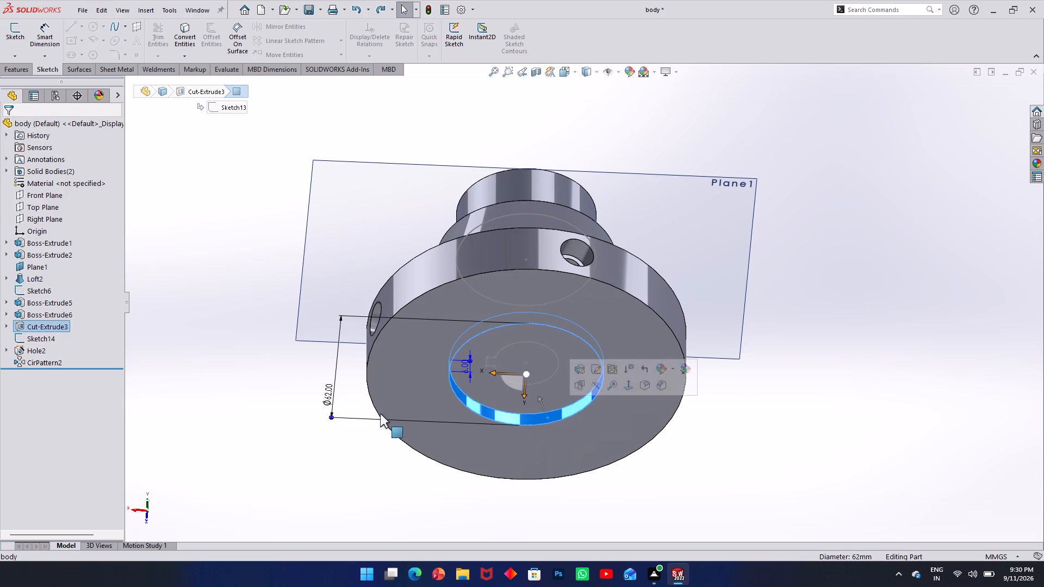
right_click(30, 326)
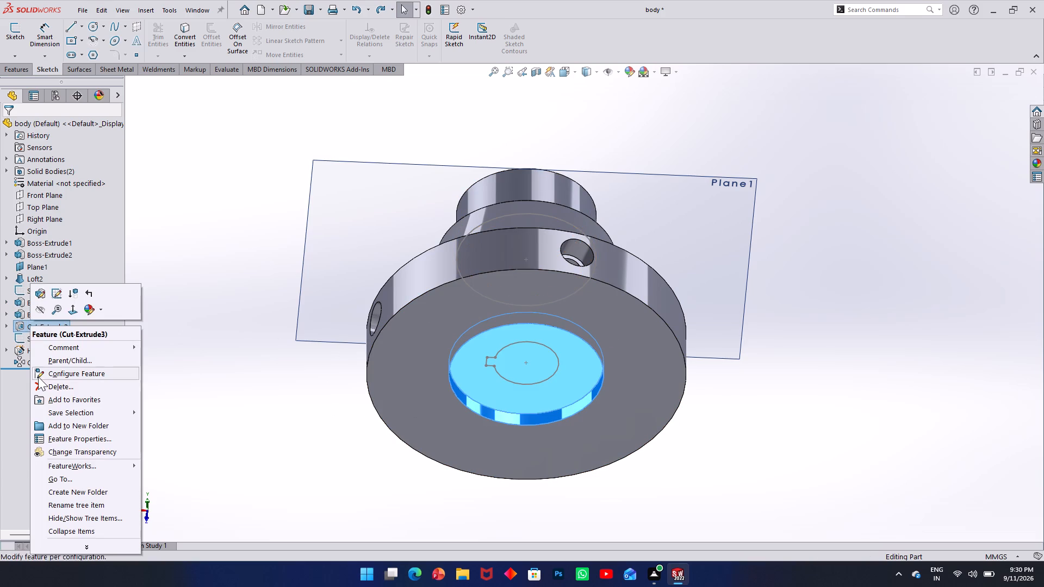
click(38, 382)
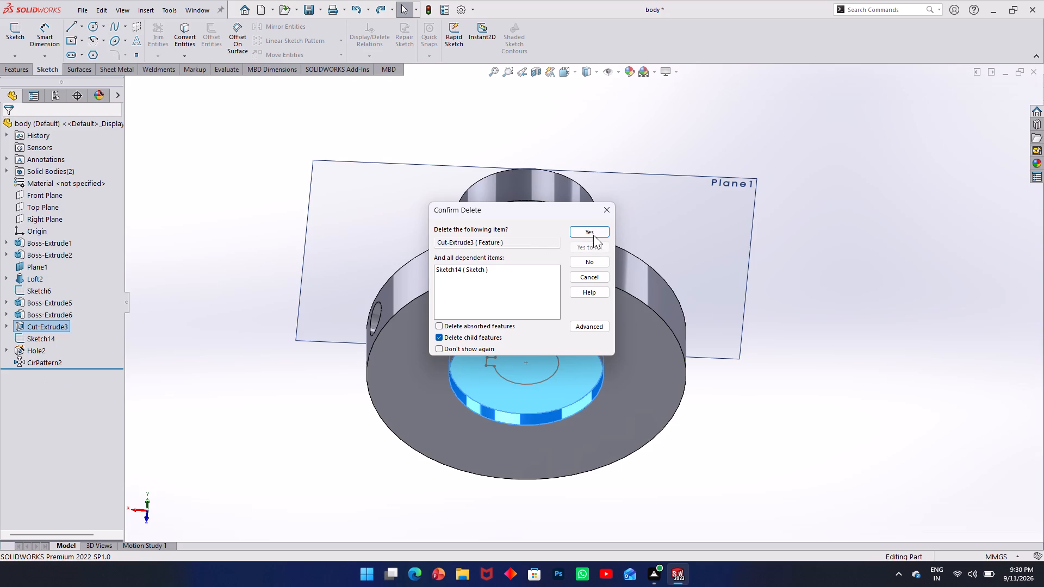
click(593, 234)
Delete the leftover Sketch13 circle from the body's underside.
right_click(42, 323)
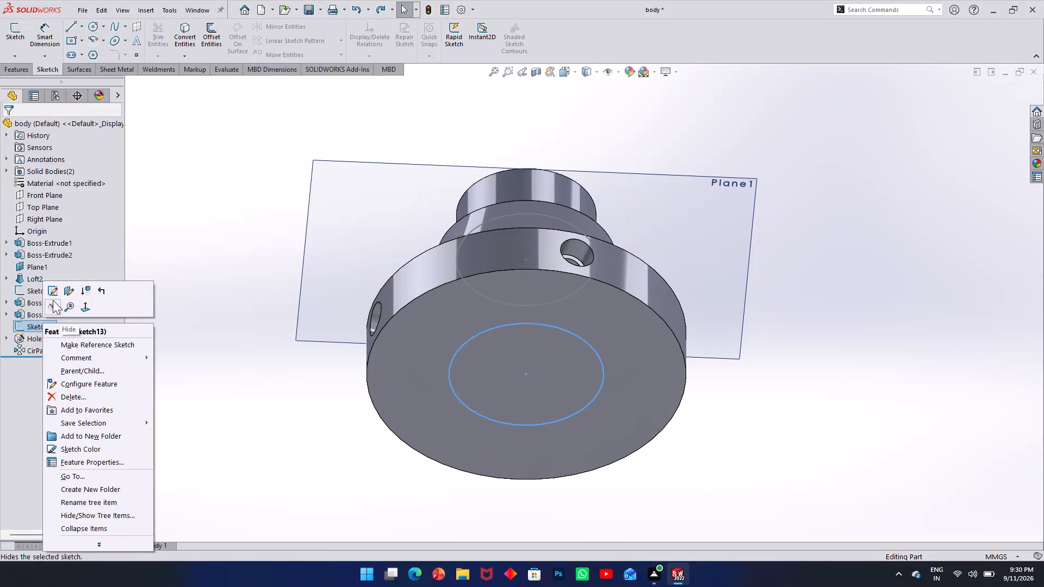
click(59, 399)
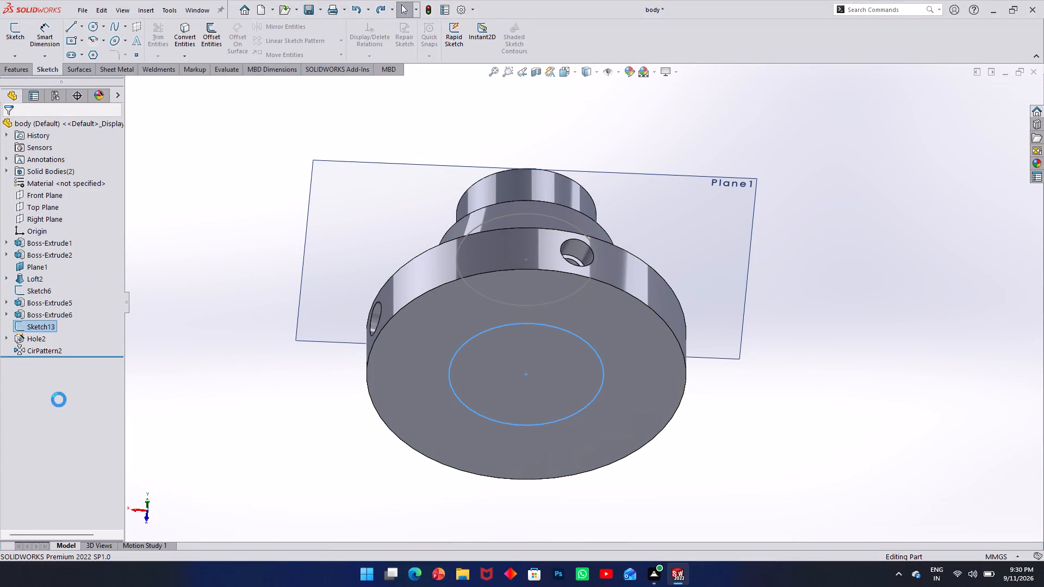
click(600, 235)
Sketch a 62 mm diameter circle centred on the origin on the flange's flat underside and finish the sketch.
click(568, 350)
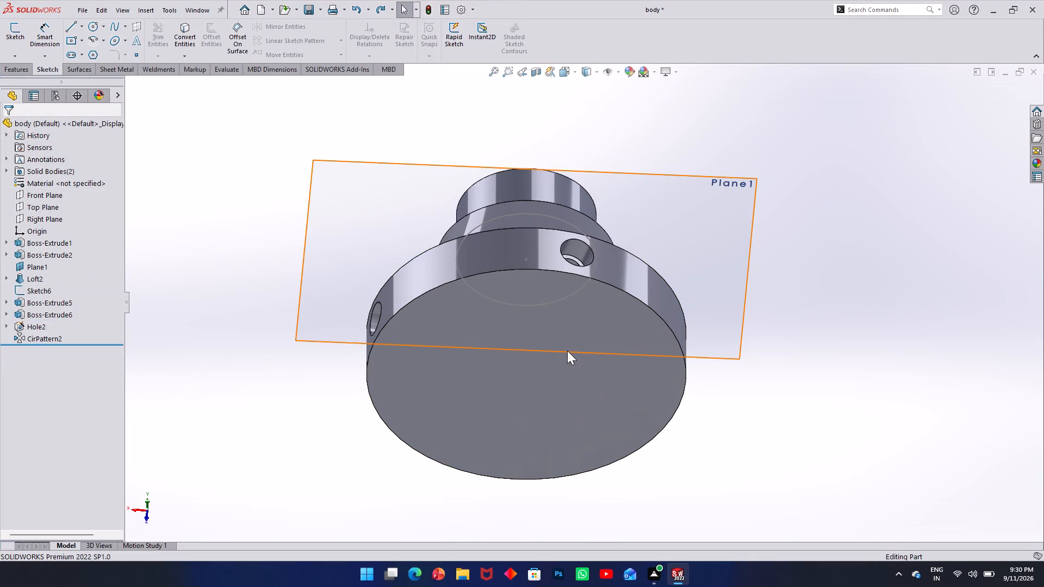
click(548, 422)
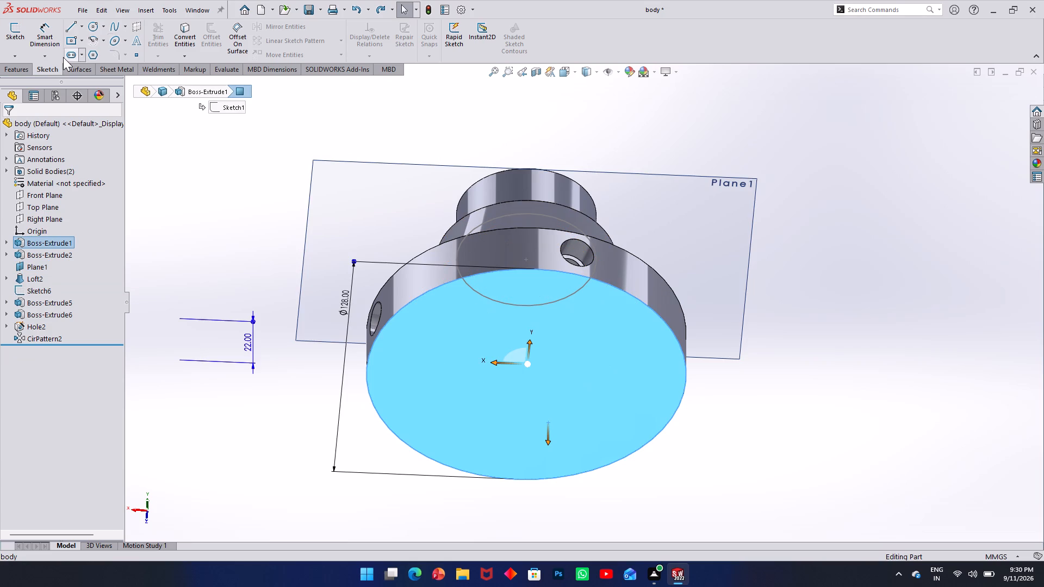
click(53, 66)
click(15, 35)
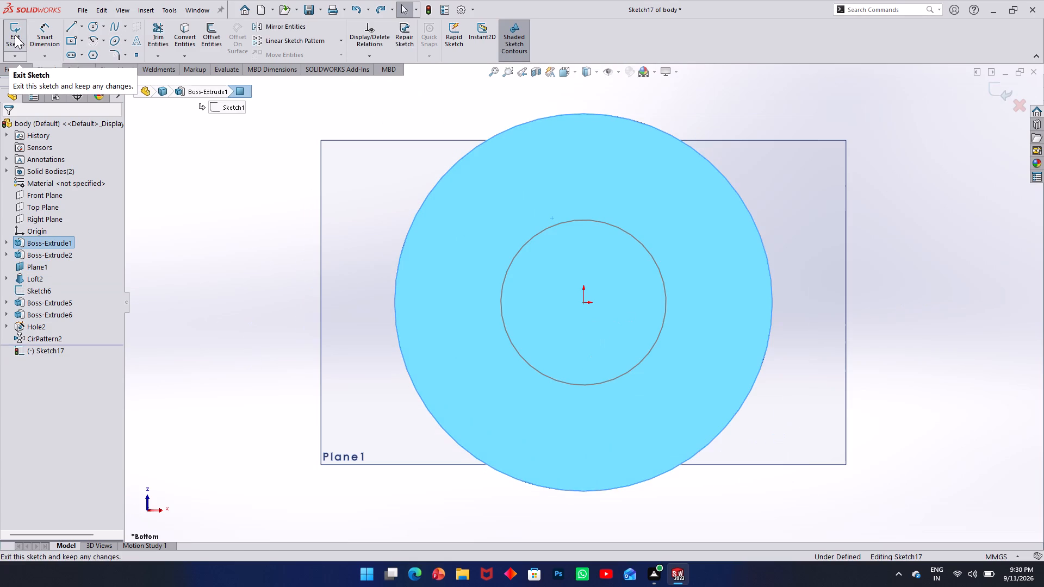
click(97, 33)
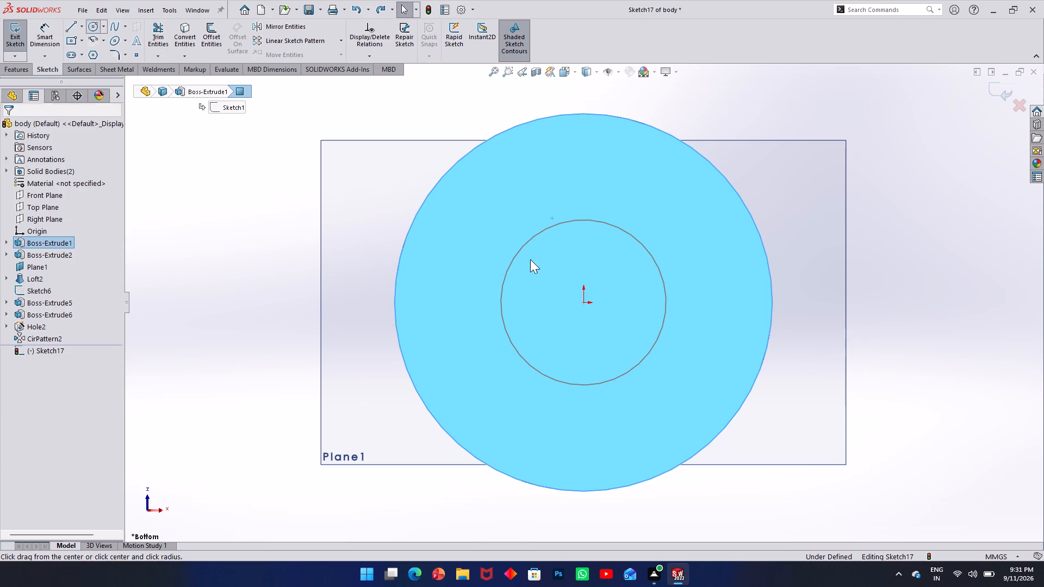
click(584, 304)
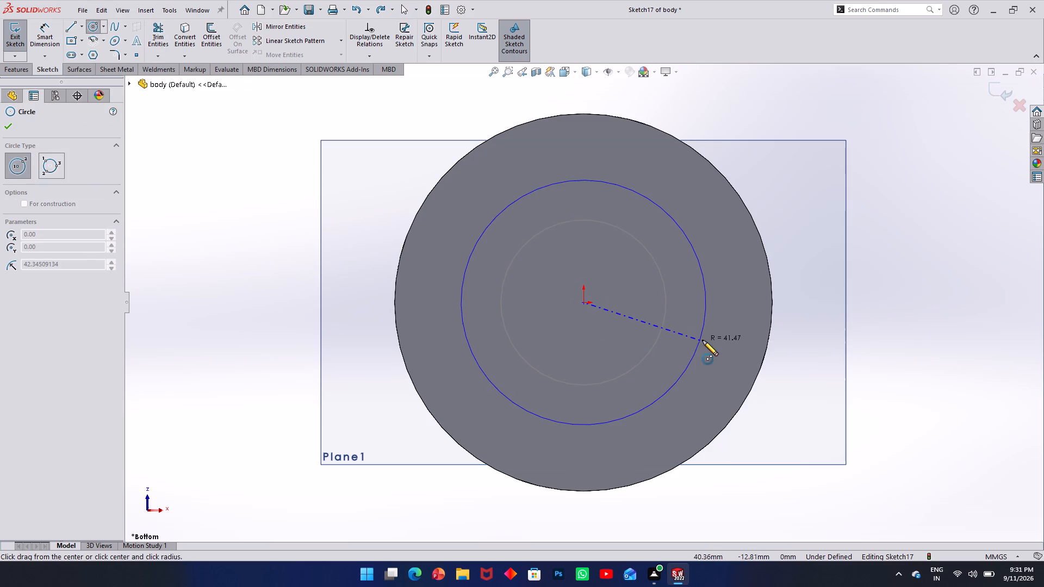
click(703, 340)
click(49, 34)
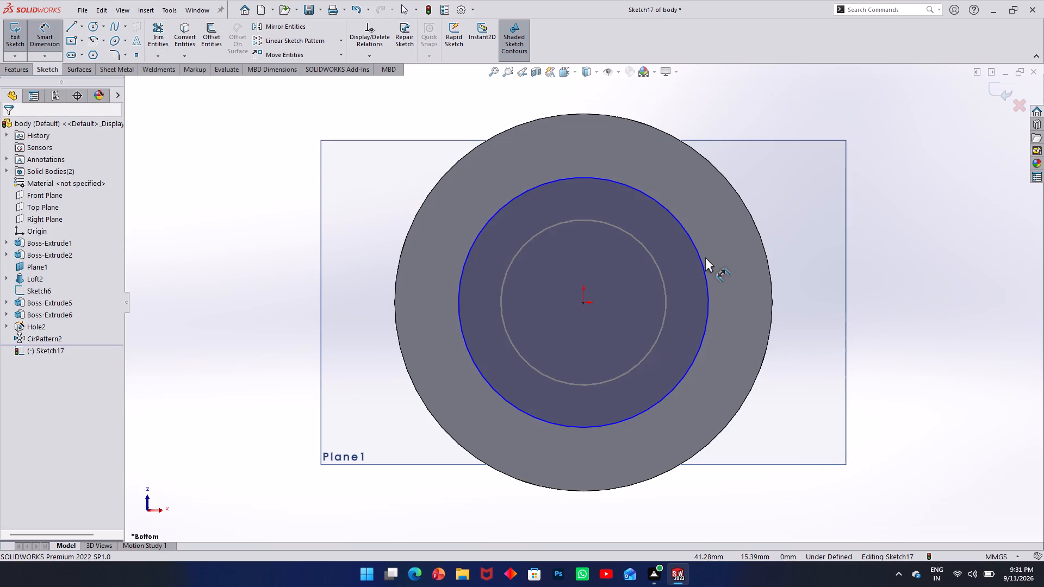
click(701, 257)
click(915, 288)
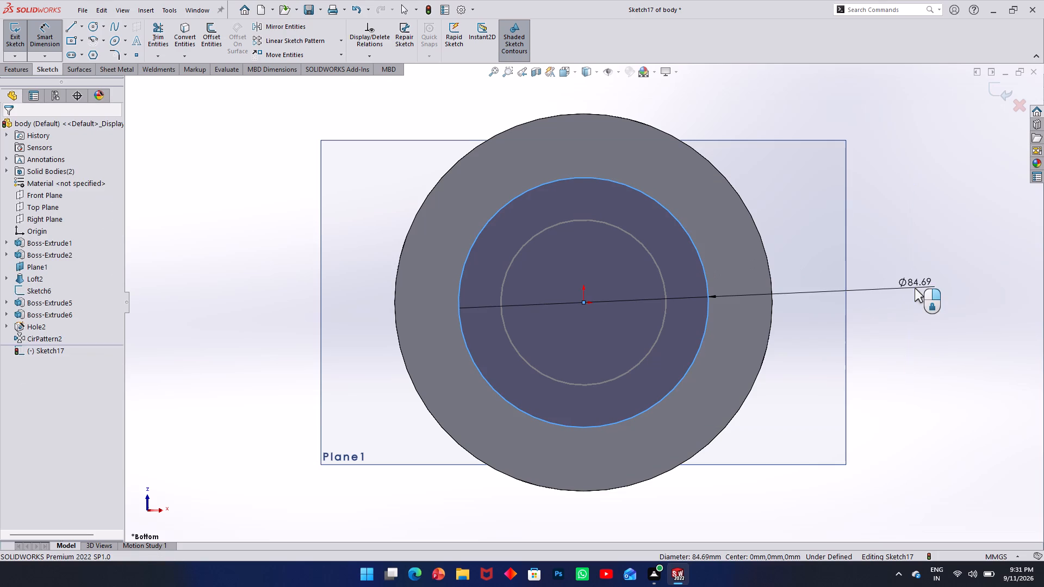
text(62)
key(Return)
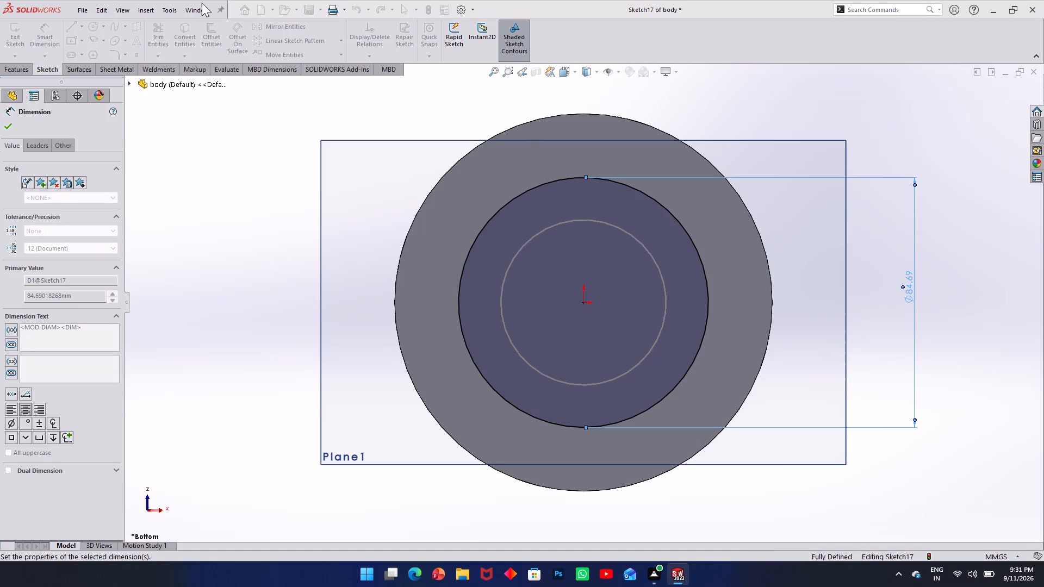
click(19, 38)
Cut-extrude the 62 mm circle into the flange's underside with a Blind depth of 6 mm.
click(16, 72)
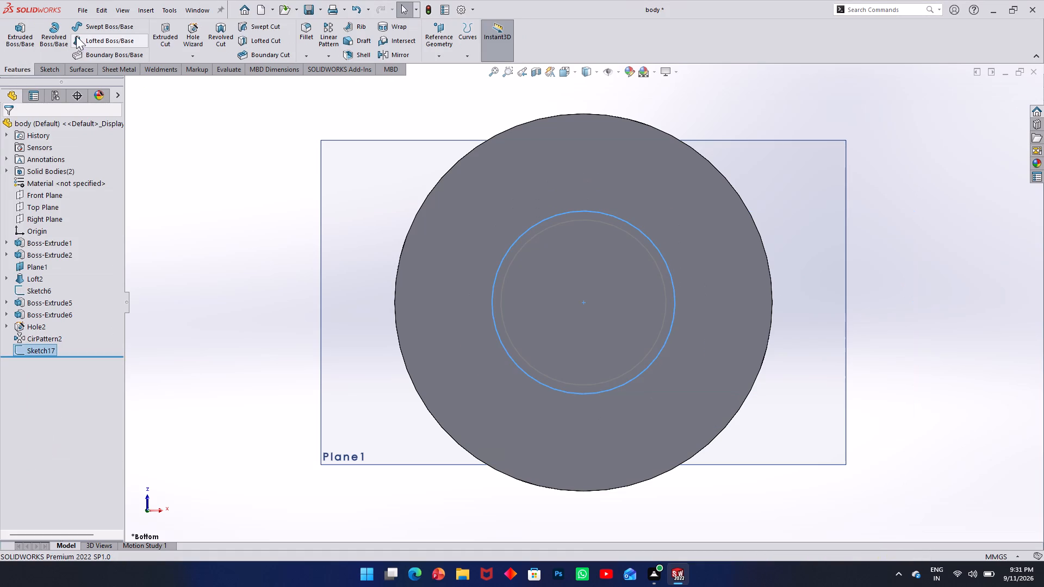
click(179, 33)
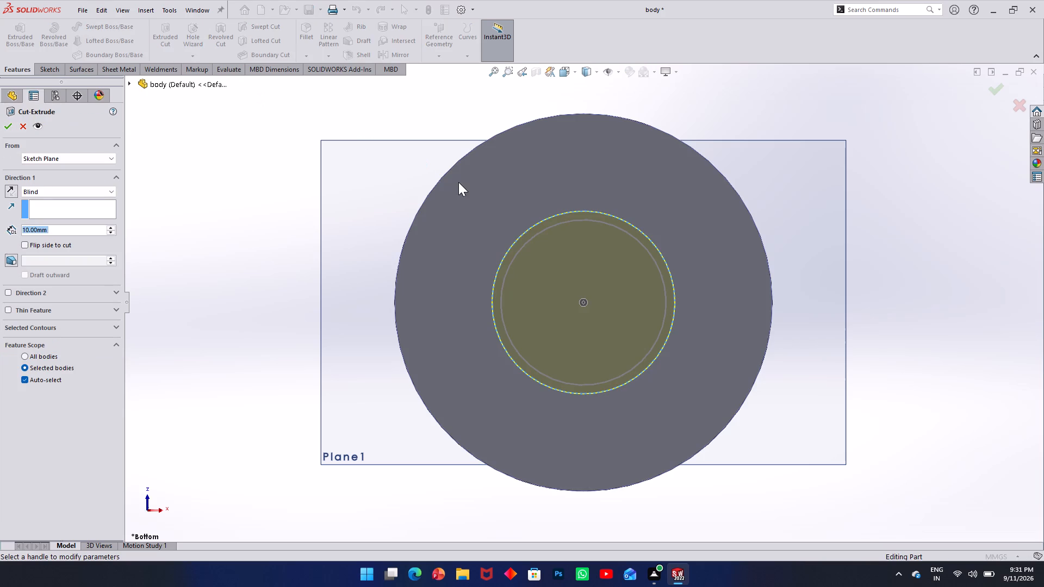
middle_drag(642, 211, 551, 271)
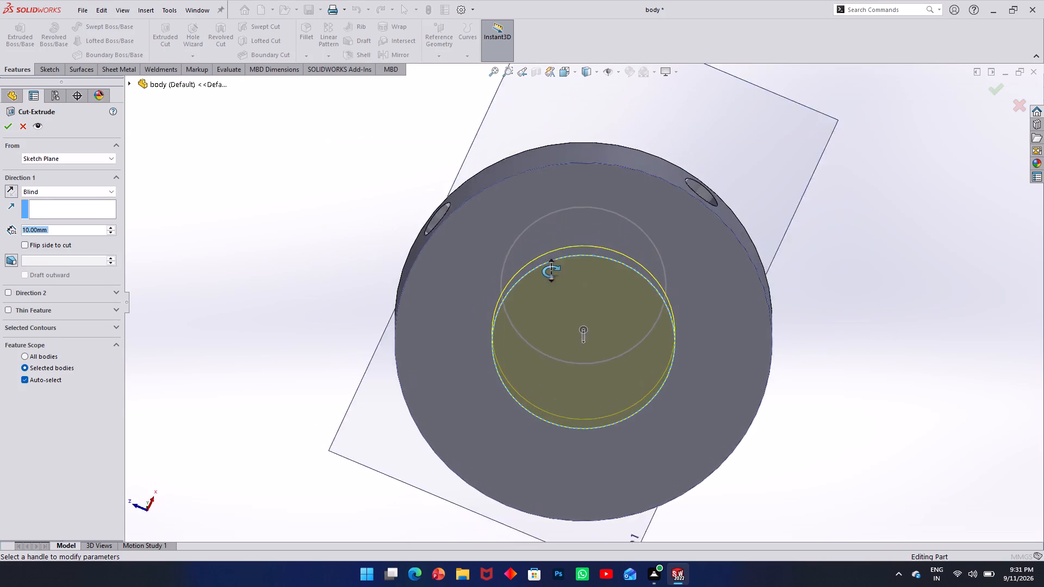
middle_drag(551, 271, 441, 347)
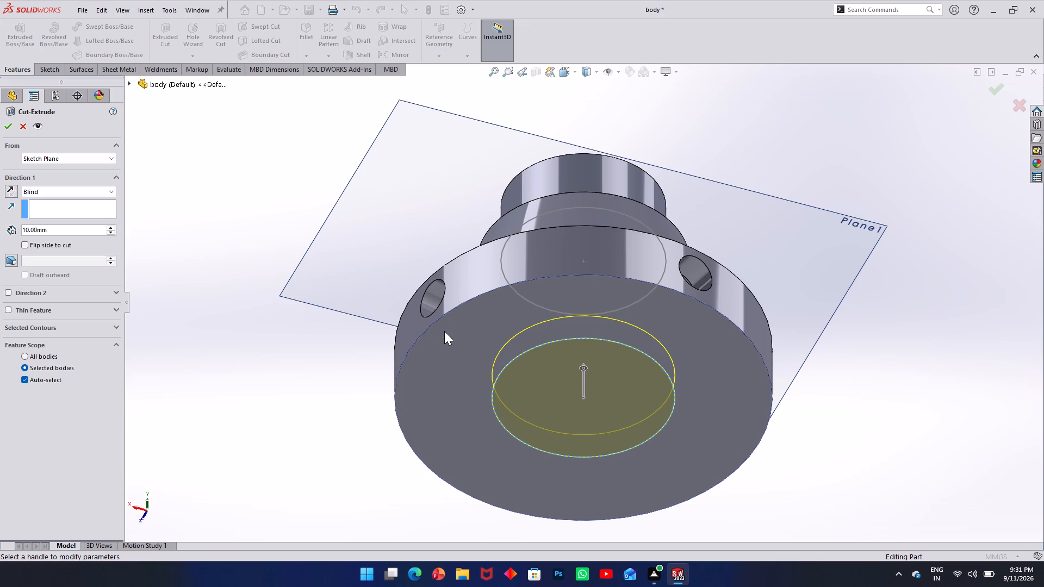
key(6)
drag(55, 230, 0, 229)
key(6)
key(Return)
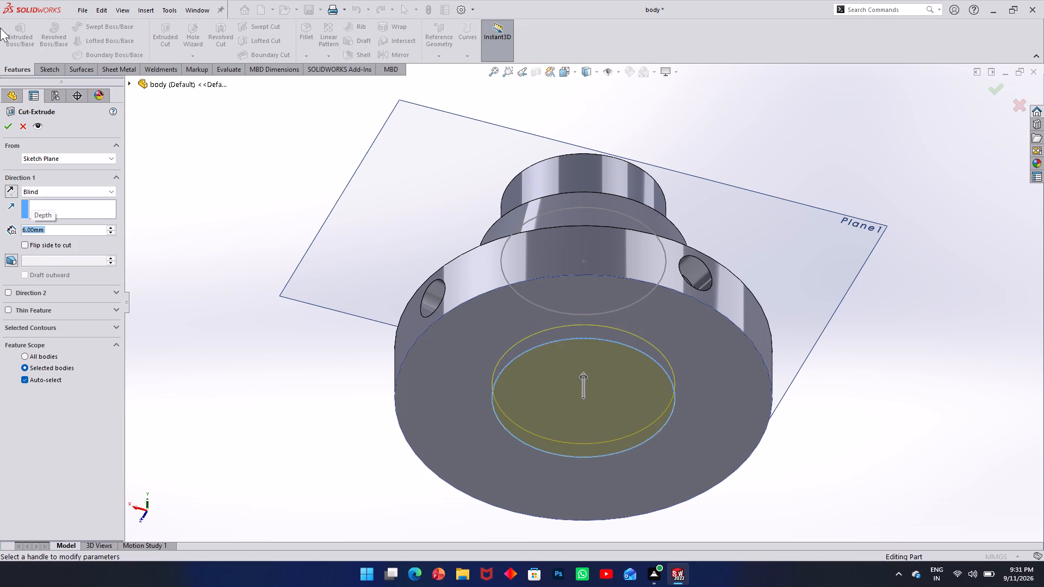
click(11, 124)
click(195, 185)
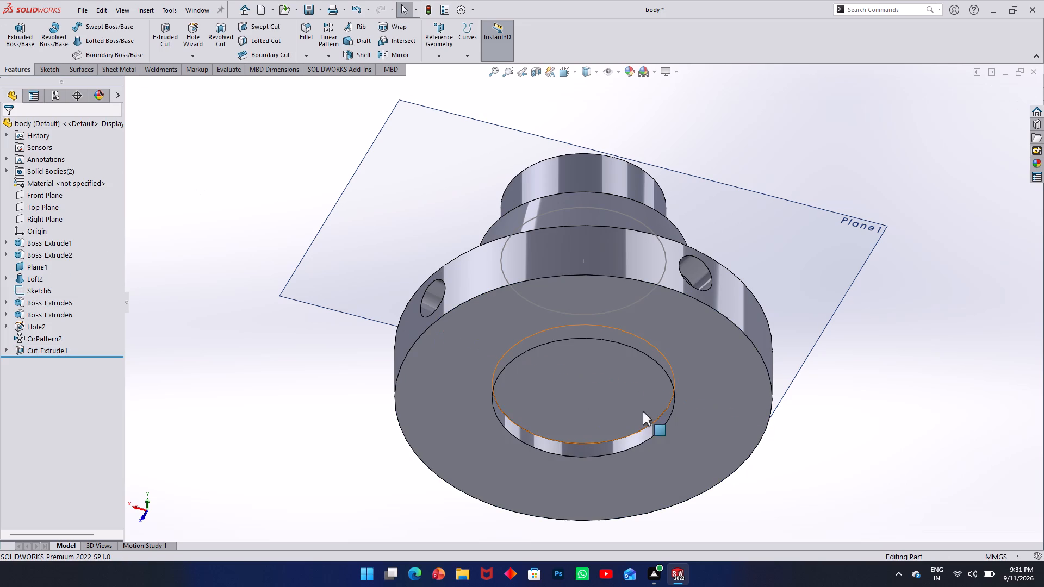
Sketch a circle about 25 mm in diameter, centred on the origin, on the floor of the new recess.
middle_drag(628, 353, 619, 285)
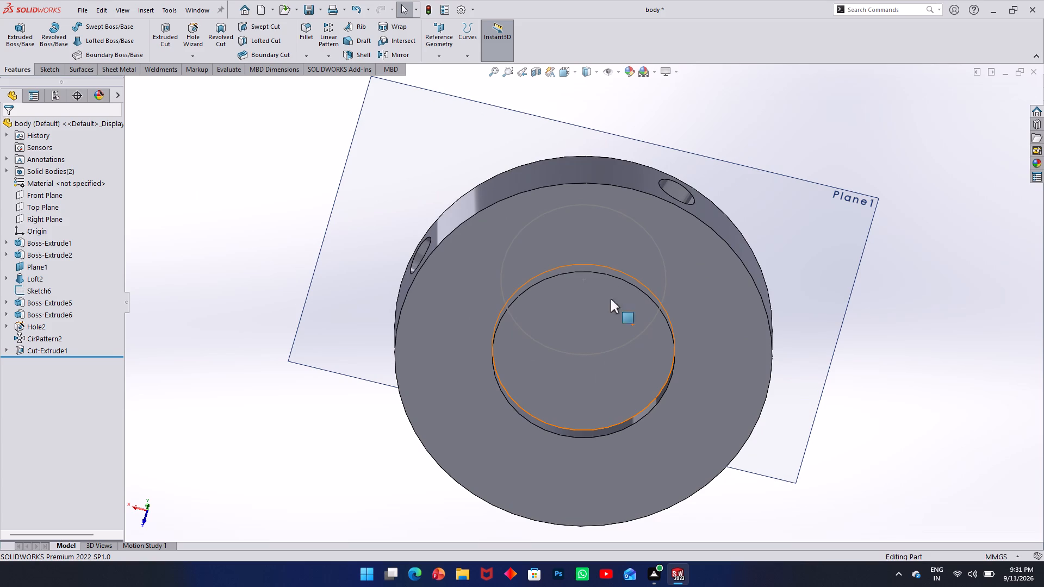
click(641, 340)
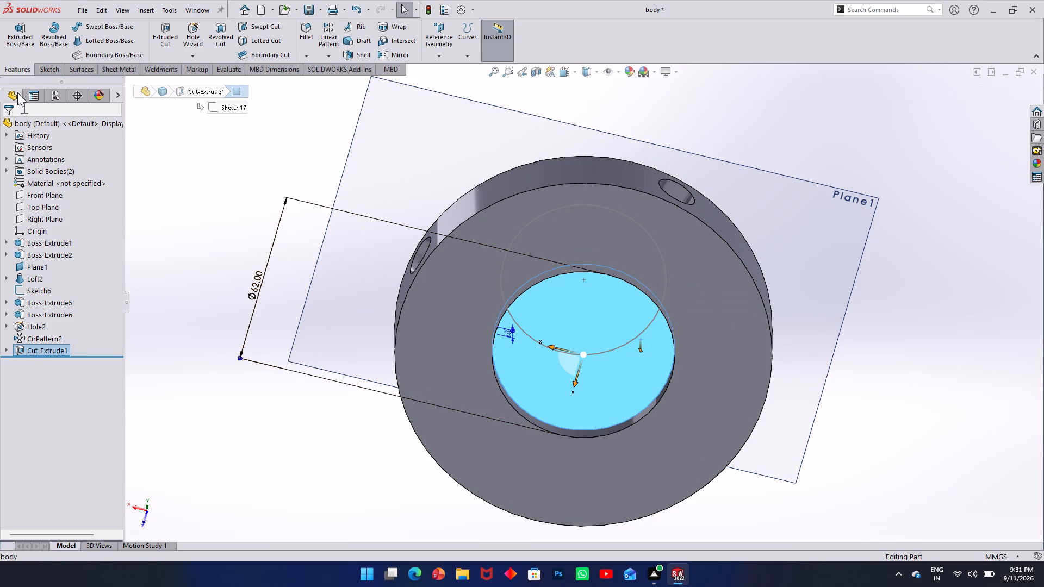
click(42, 68)
click(12, 29)
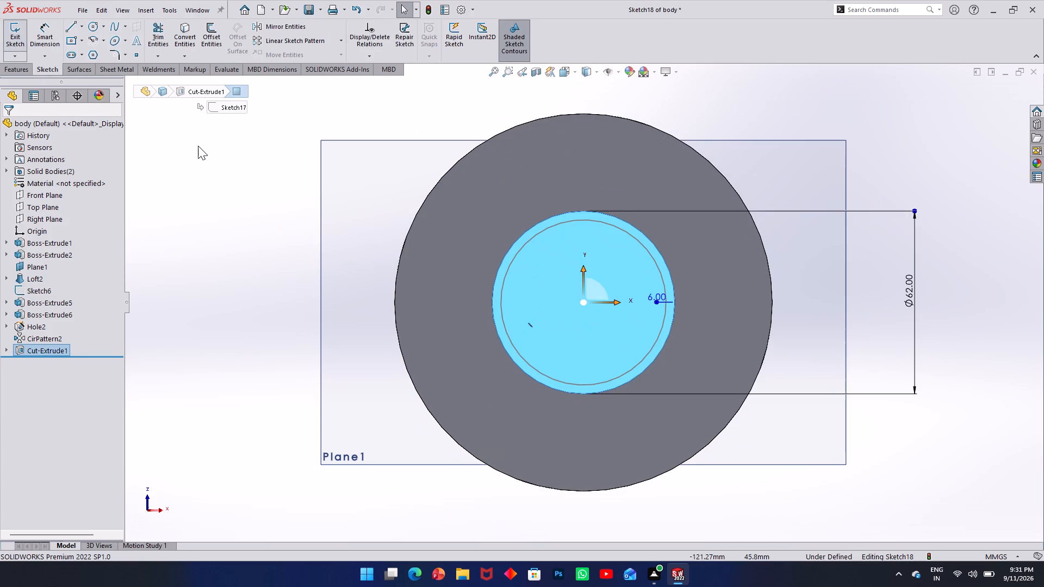
click(92, 29)
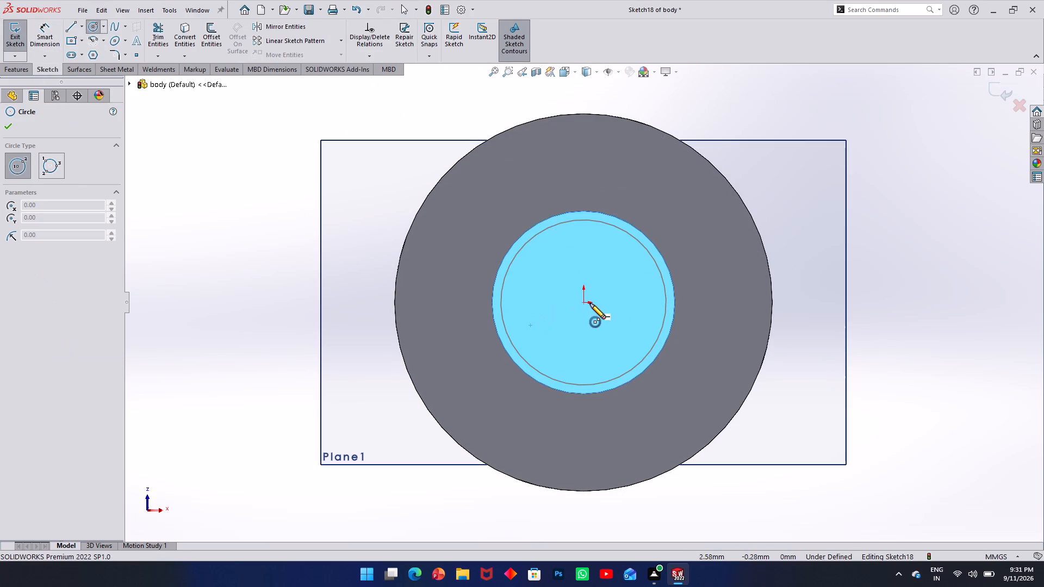
click(583, 303)
click(617, 319)
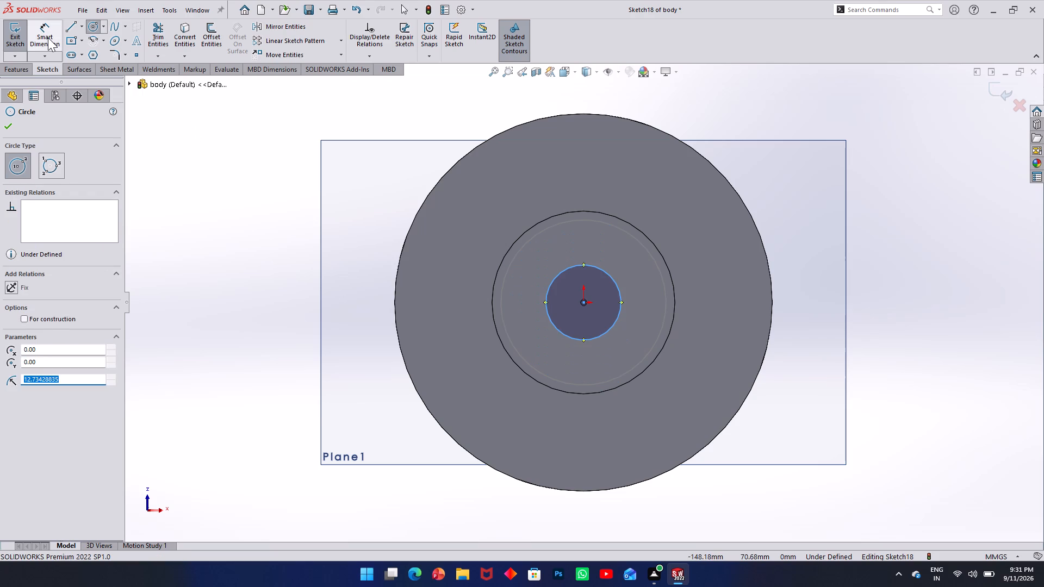
Dimension the new circle's diameter as 62 mm.
click(48, 38)
click(613, 283)
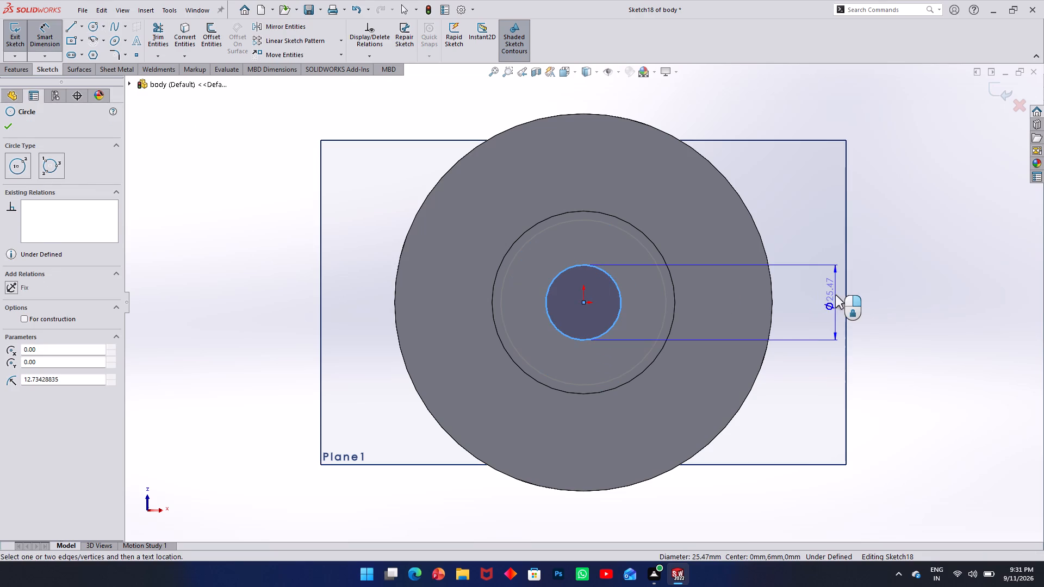
click(827, 295)
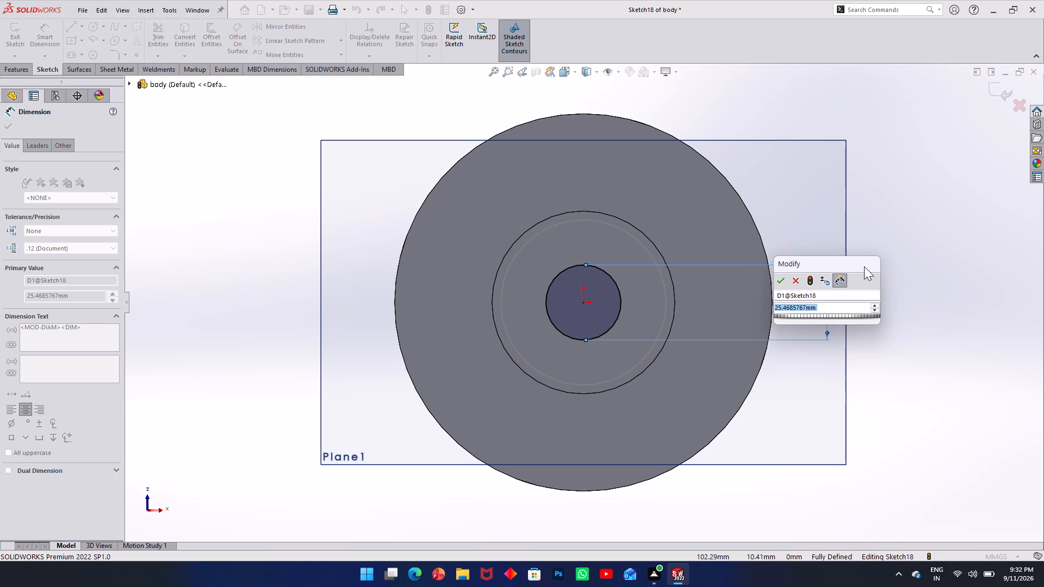
text(62)
key(Return)
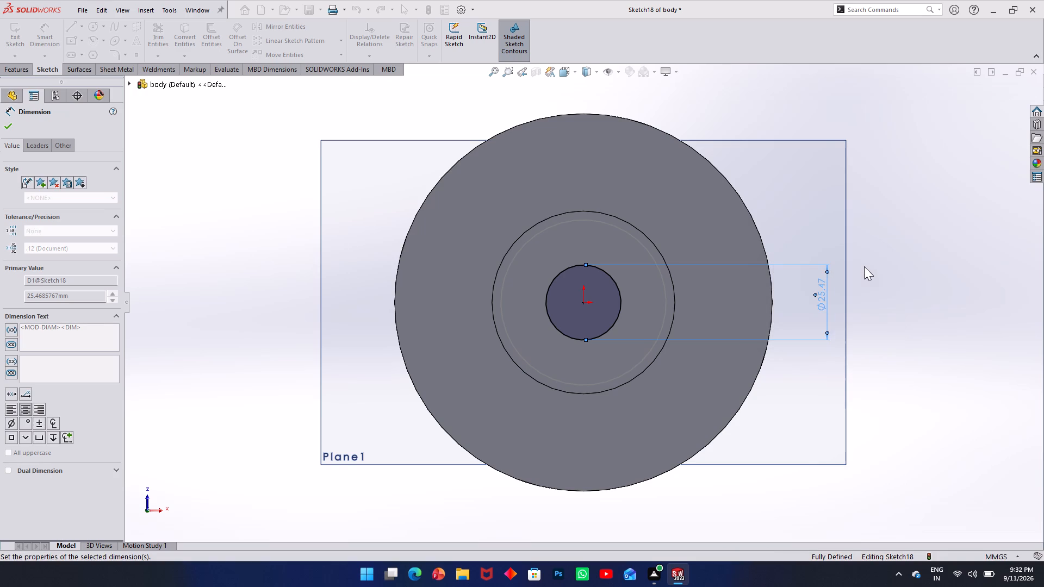
Set the diameter of the circle on the recess floor to 26 mm.
double_click(818, 286)
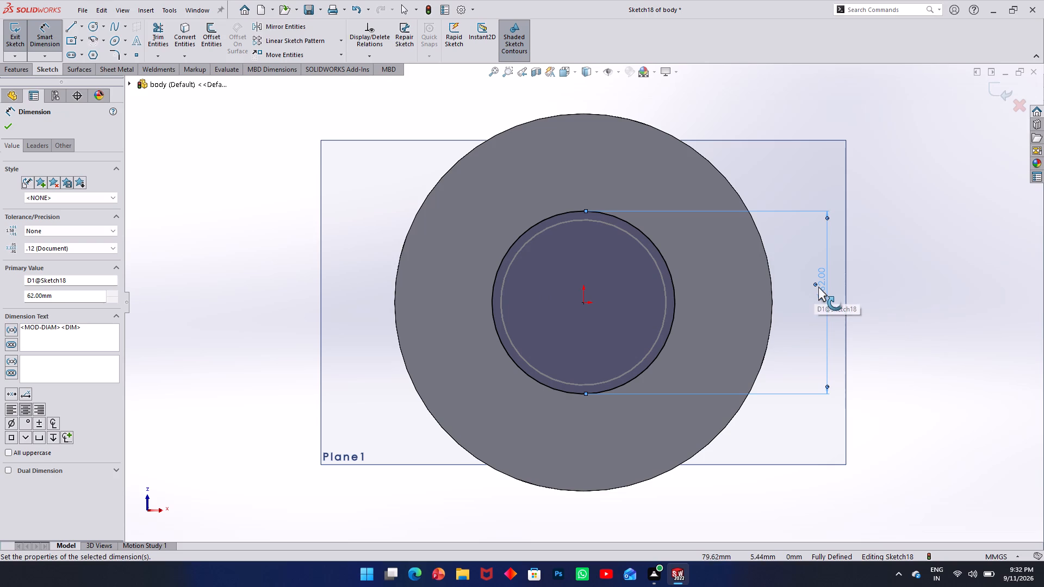
text(26)
key(Return)
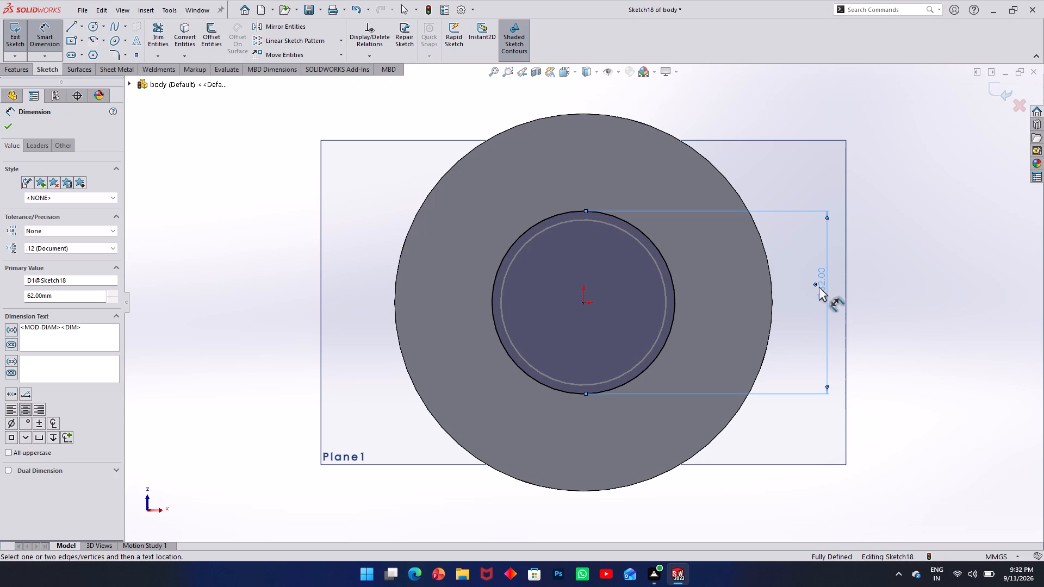
double_click(820, 286)
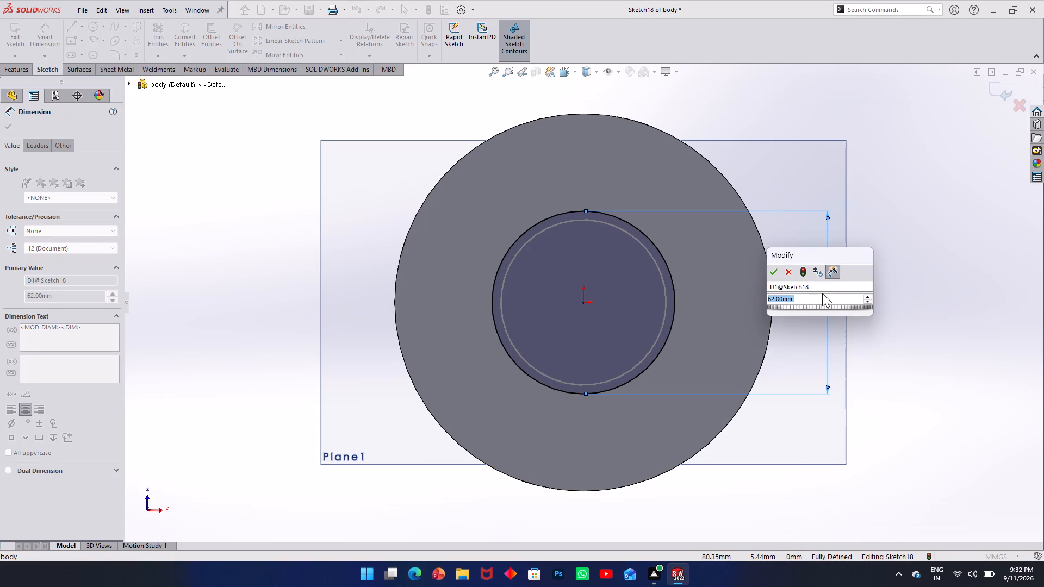
text(26)
key(Return)
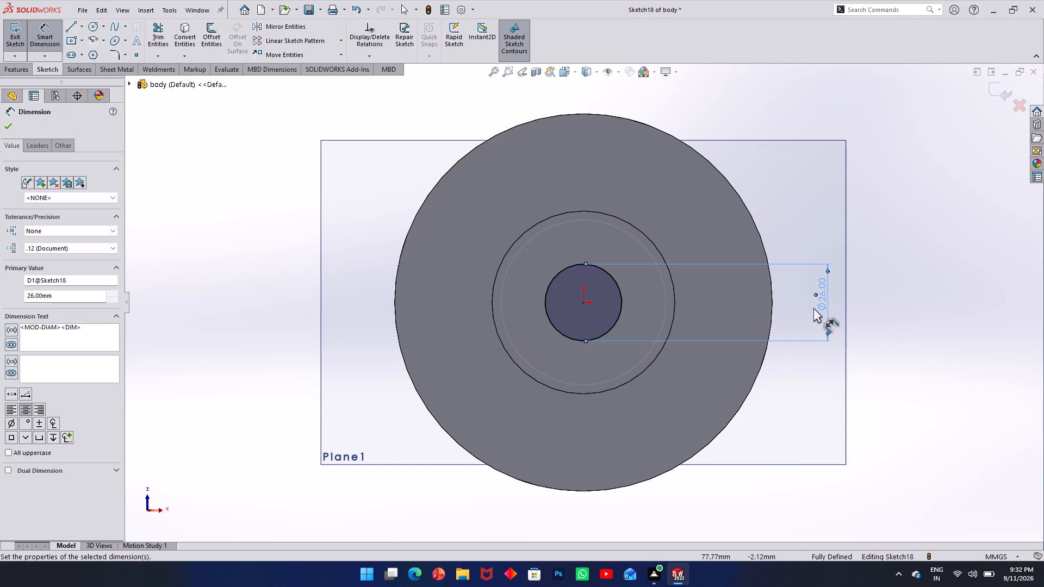
click(828, 294)
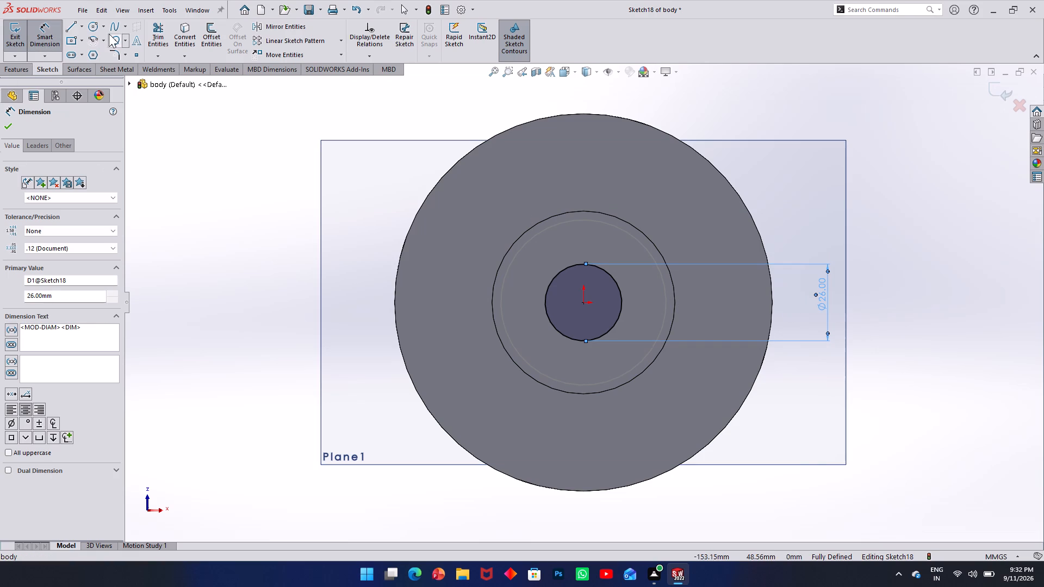
Sketch a centre rectangle about 9 by 4.6 mm centred on the circle's edge, horizontally in line with the origin.
click(79, 43)
click(73, 67)
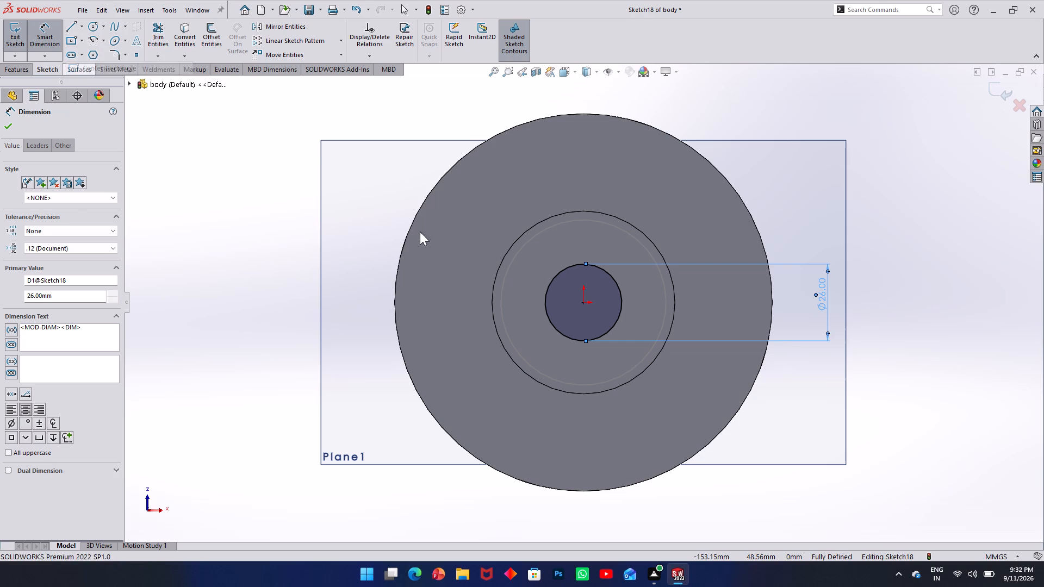
click(622, 304)
click(635, 309)
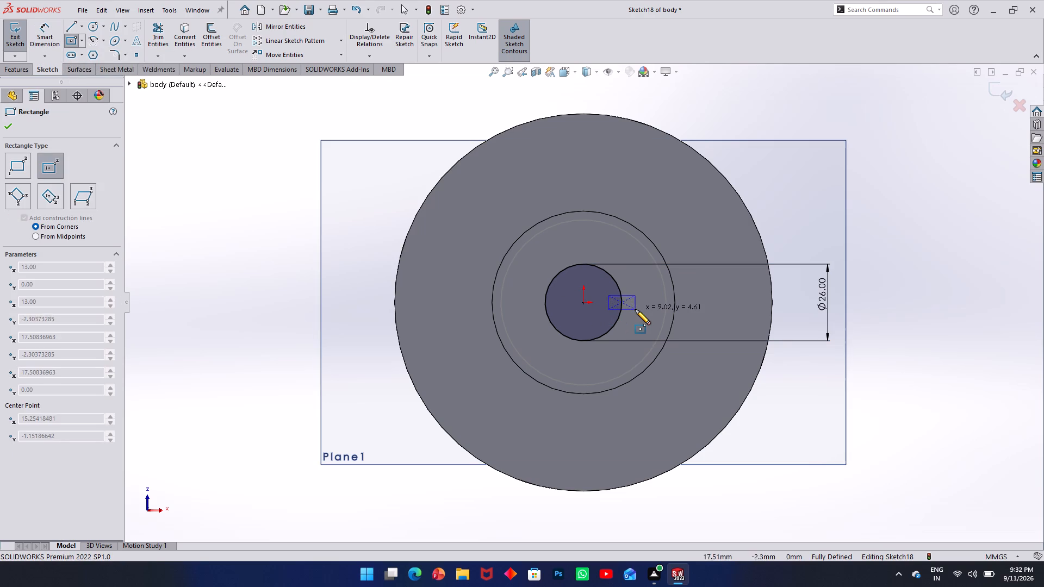
Dimension the rectangle's vertical side as 5 mm and its inner side as 10 mm from the origin.
click(47, 42)
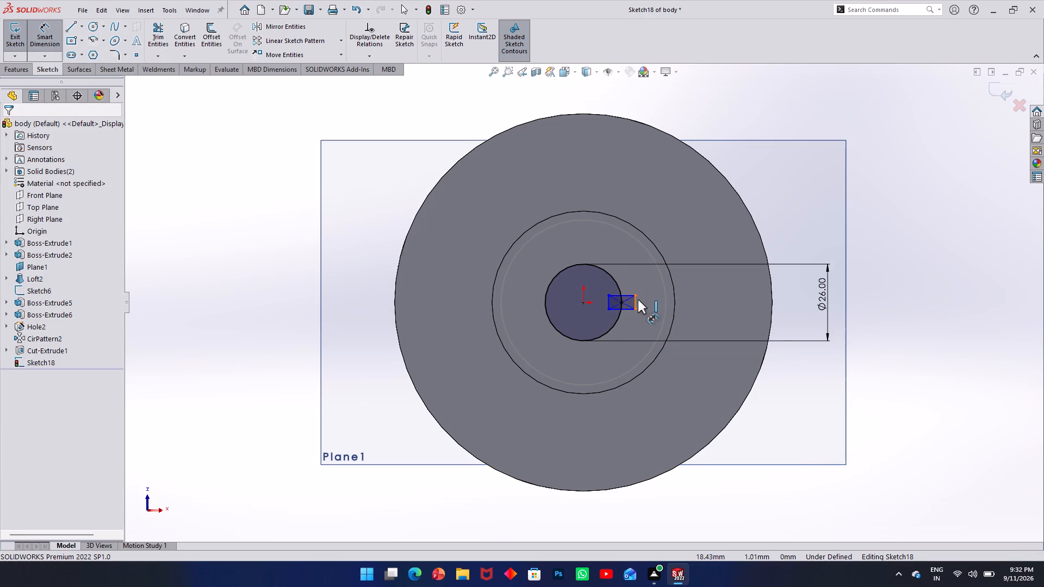
click(636, 302)
click(653, 303)
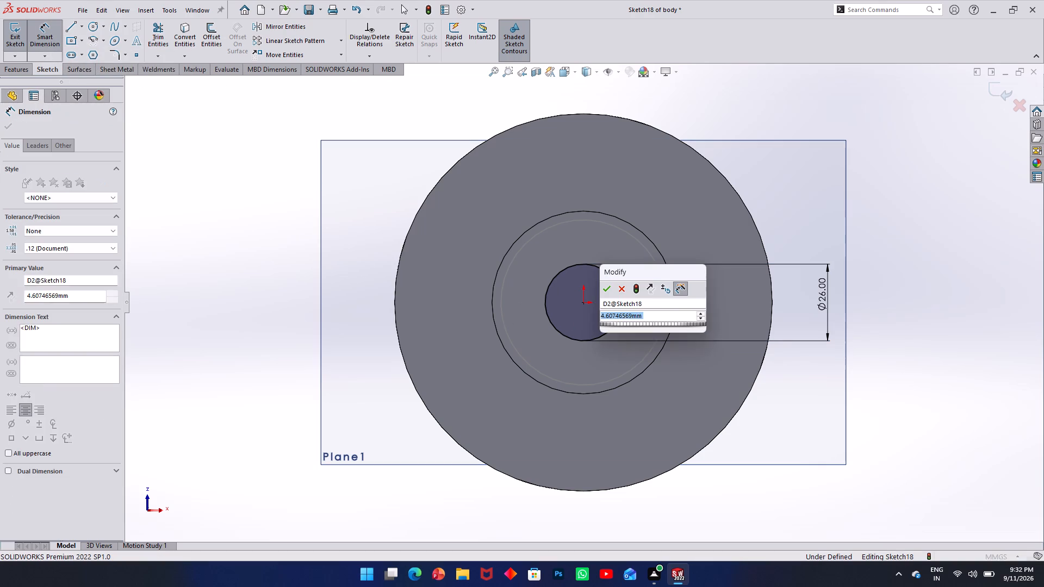
key(5)
key(Return)
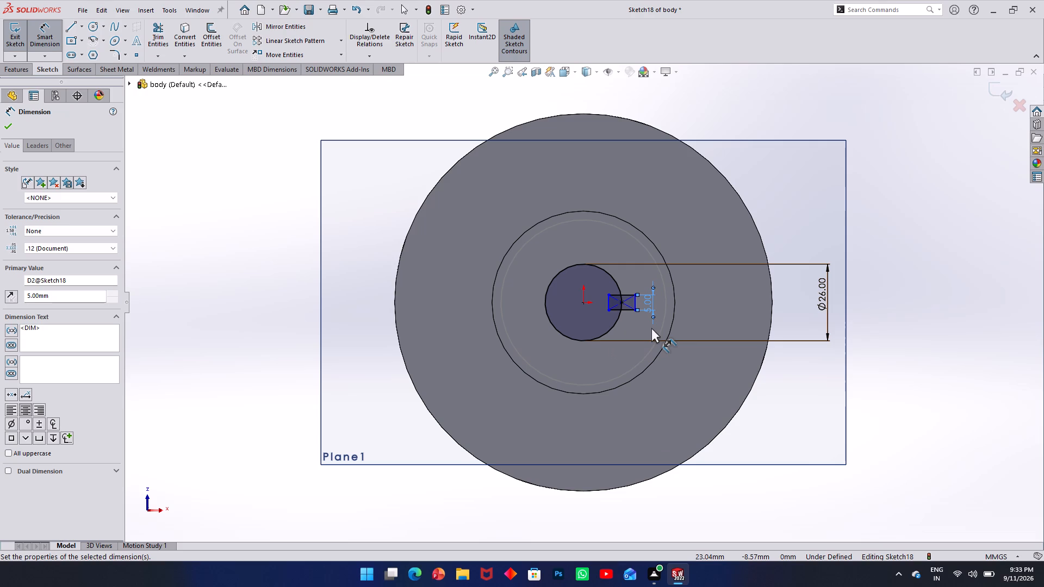
click(610, 304)
click(584, 302)
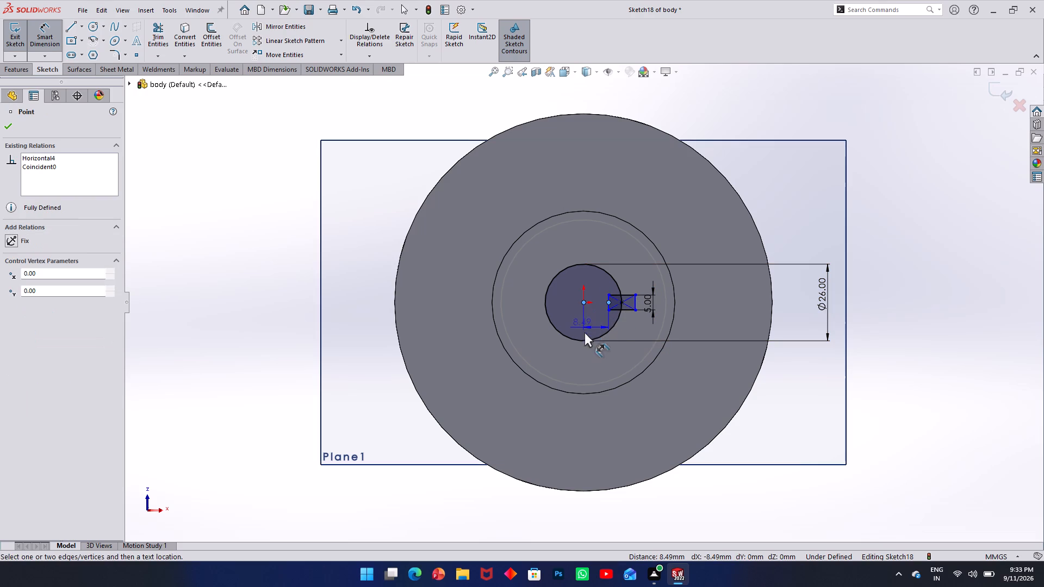
click(589, 360)
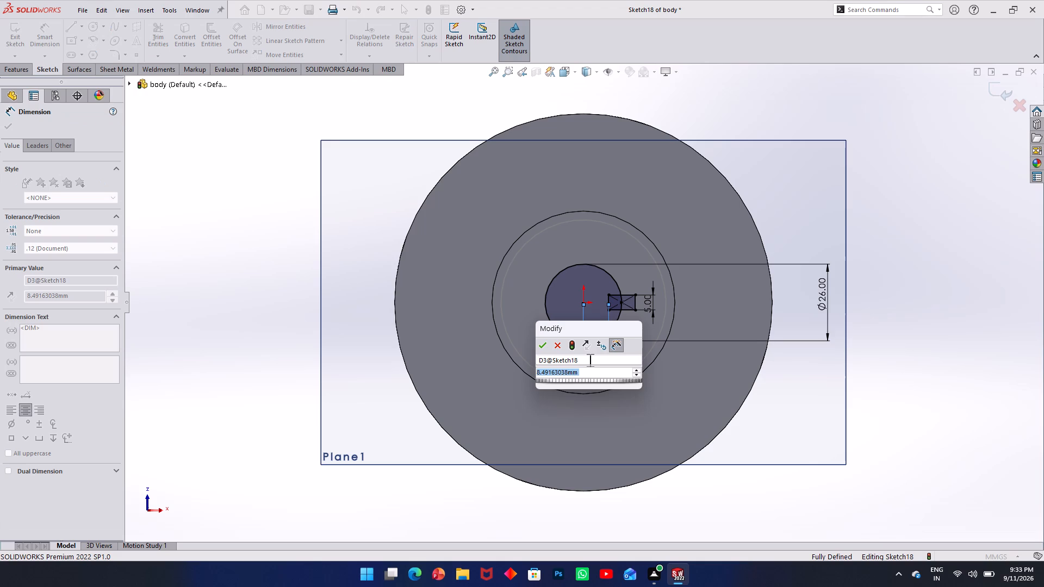
text(10)
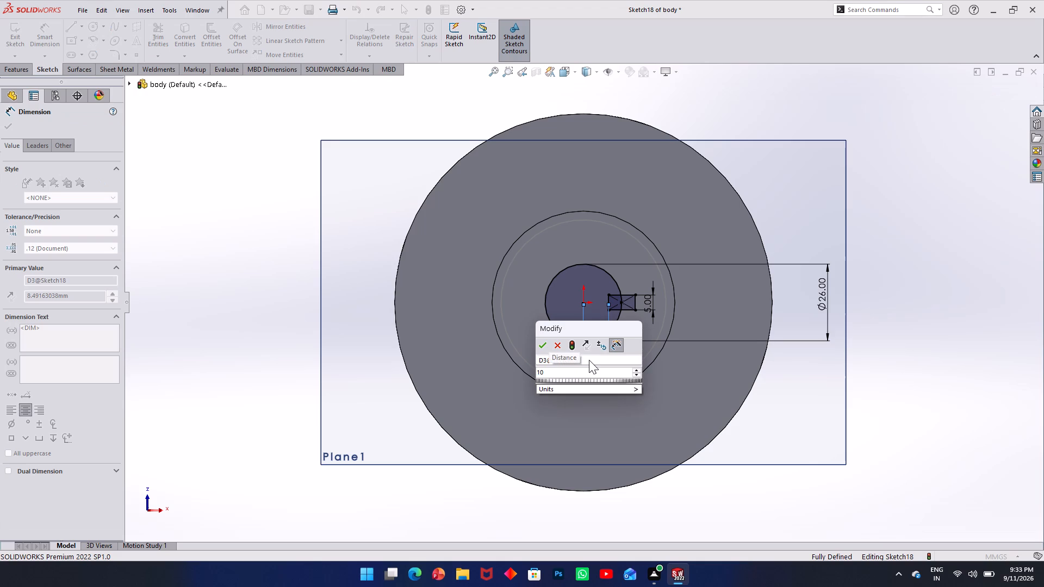
key(Return)
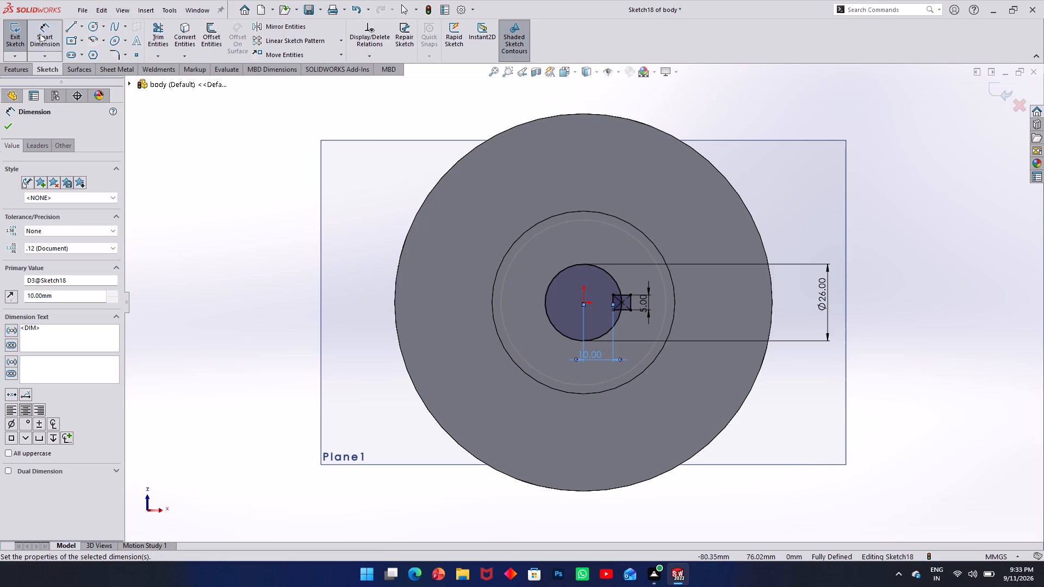
Trim the rectangle's inner portion, its diagonals and the circle's arc between its sides to leave one keyway-shaped bore outline.
click(162, 34)
scroll(705, 329, down, 3)
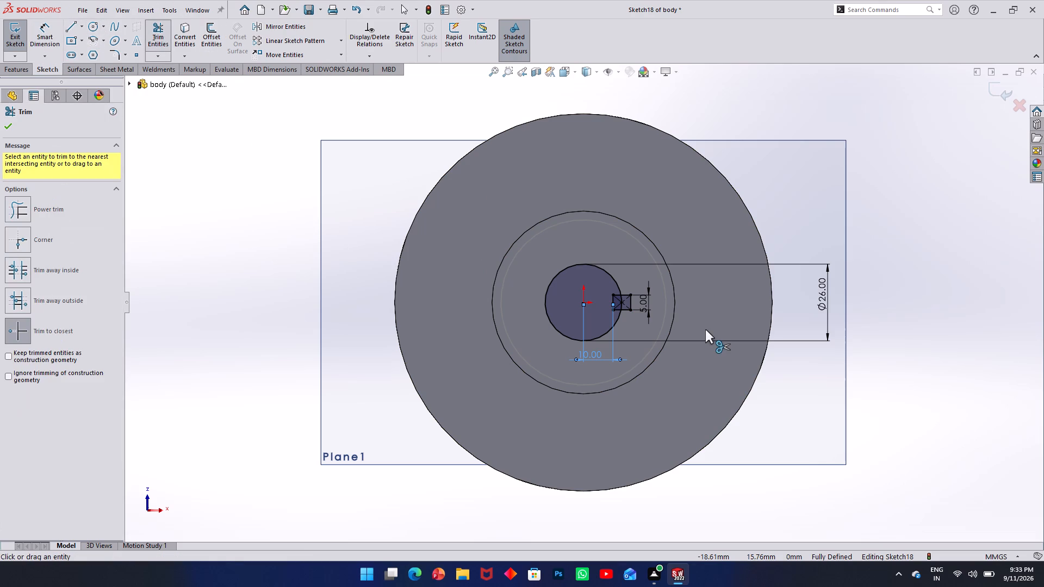
scroll(636, 306, down, 2)
click(478, 260)
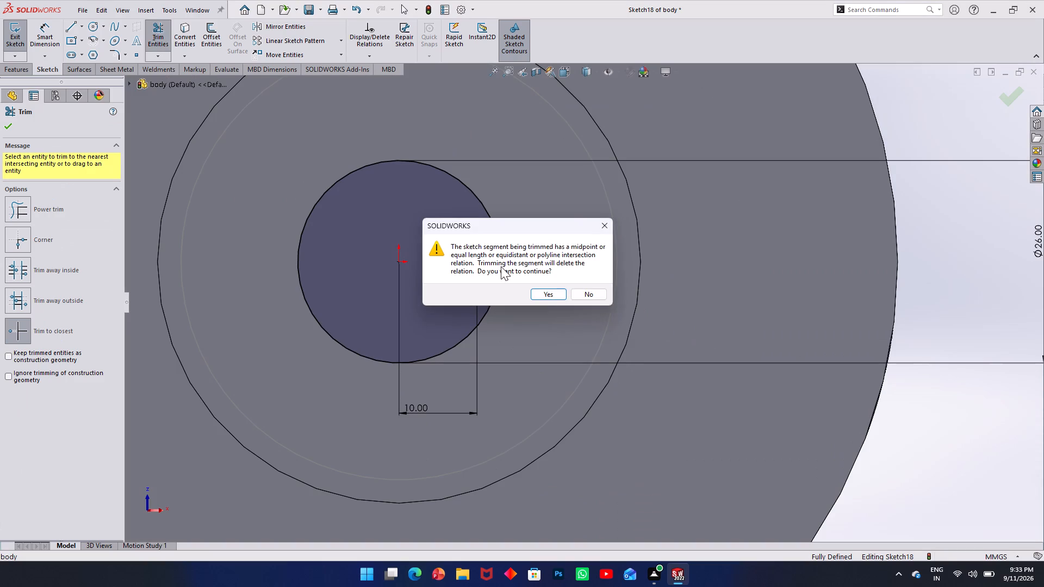
click(548, 293)
click(483, 242)
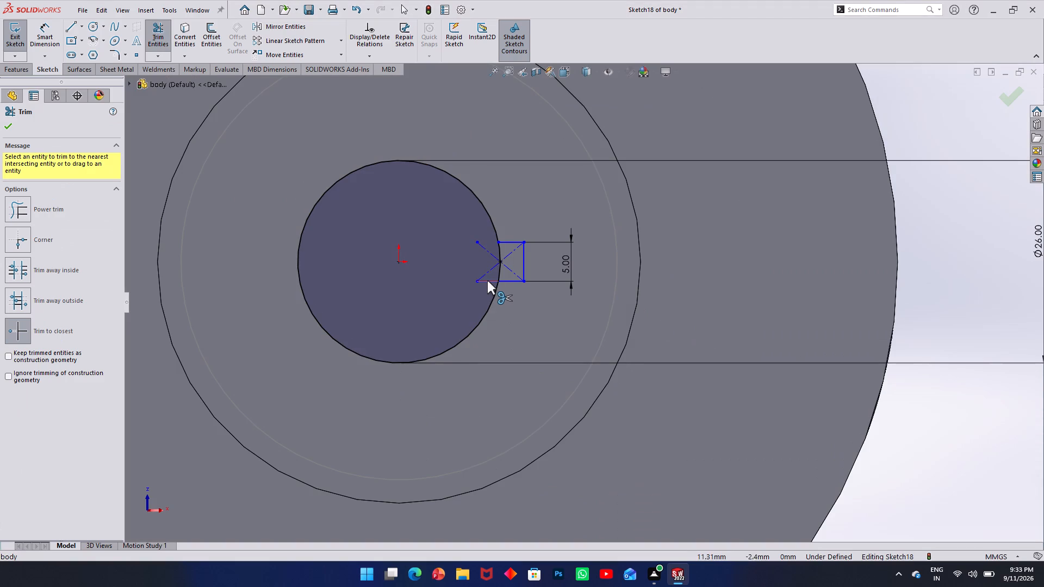
click(487, 283)
click(486, 267)
click(487, 252)
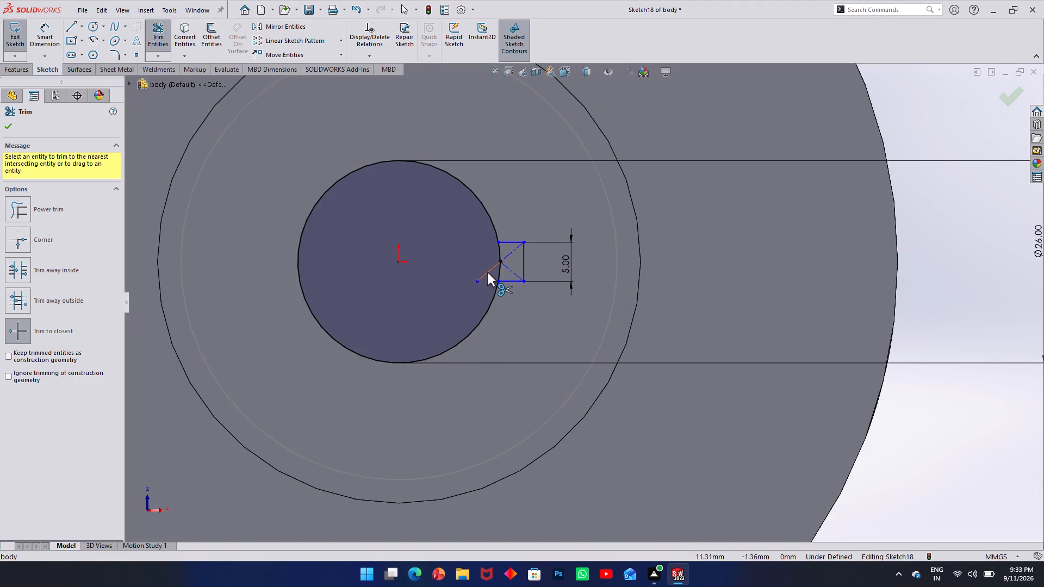
click(487, 272)
click(500, 258)
click(505, 266)
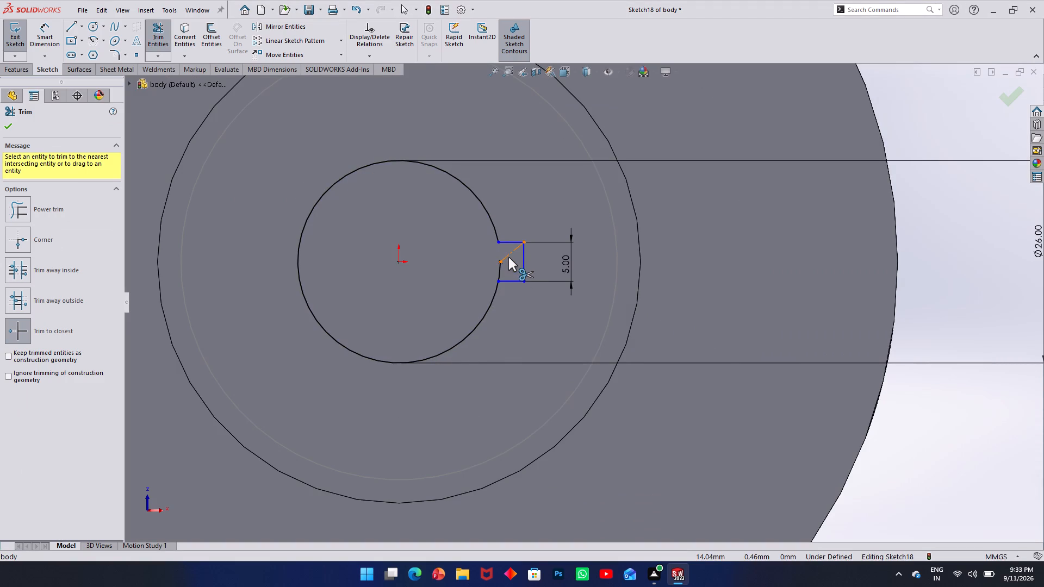
click(508, 255)
click(496, 276)
click(499, 272)
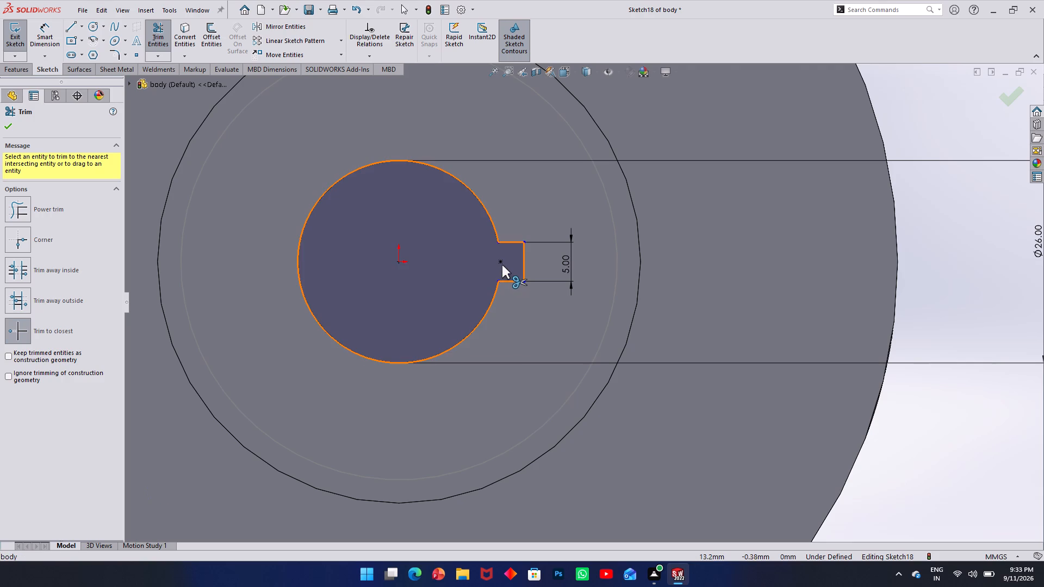
key(Escape)
Delete the rectangle's leftover centre point from the keyway opening.
click(501, 260)
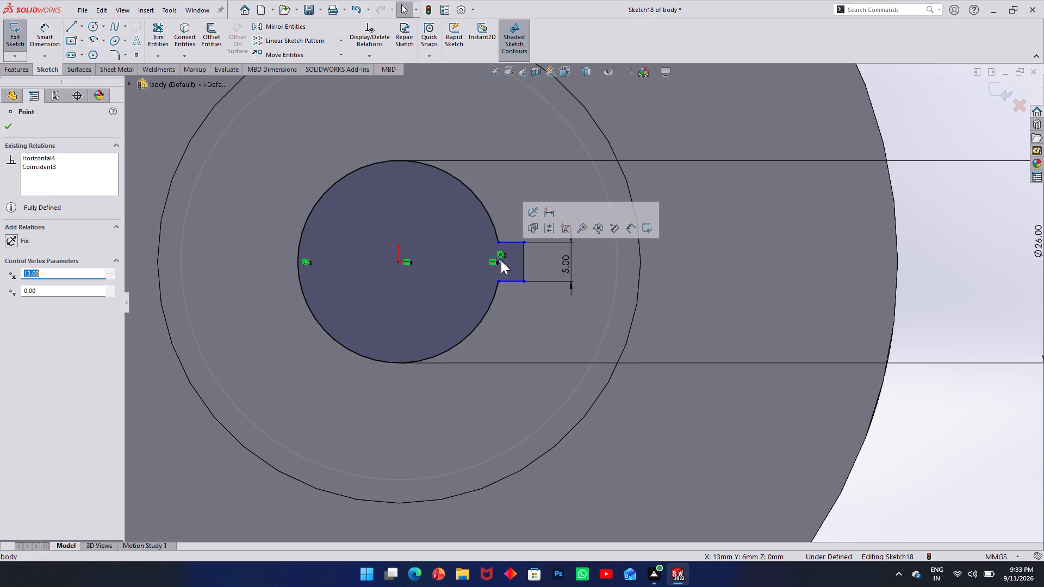
key(Delete)
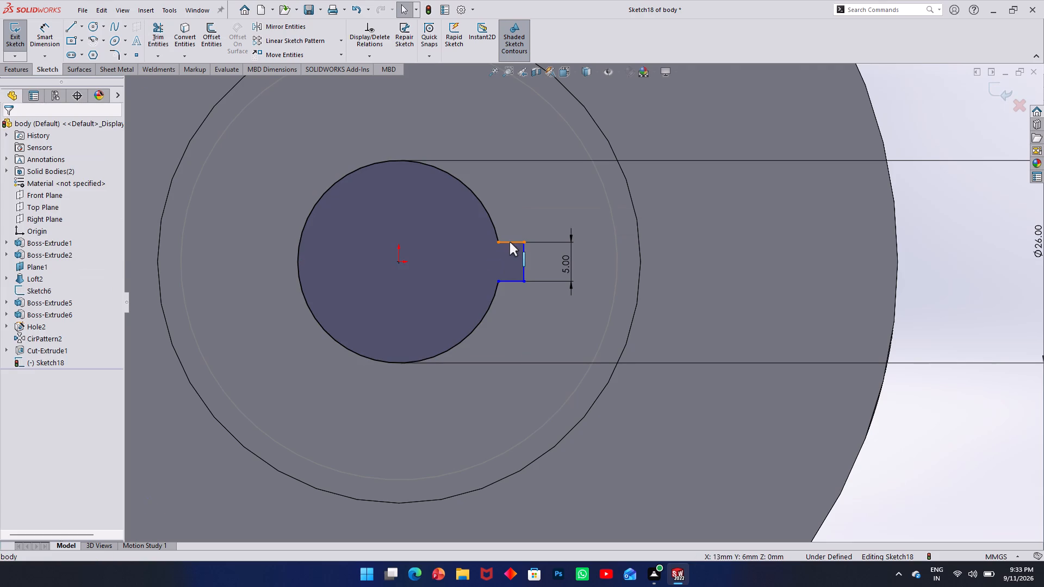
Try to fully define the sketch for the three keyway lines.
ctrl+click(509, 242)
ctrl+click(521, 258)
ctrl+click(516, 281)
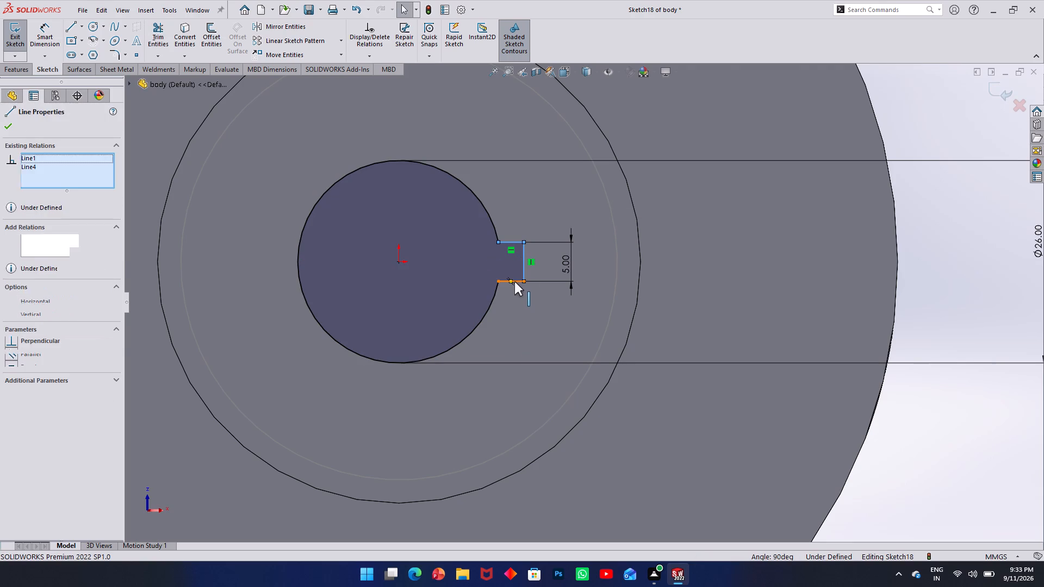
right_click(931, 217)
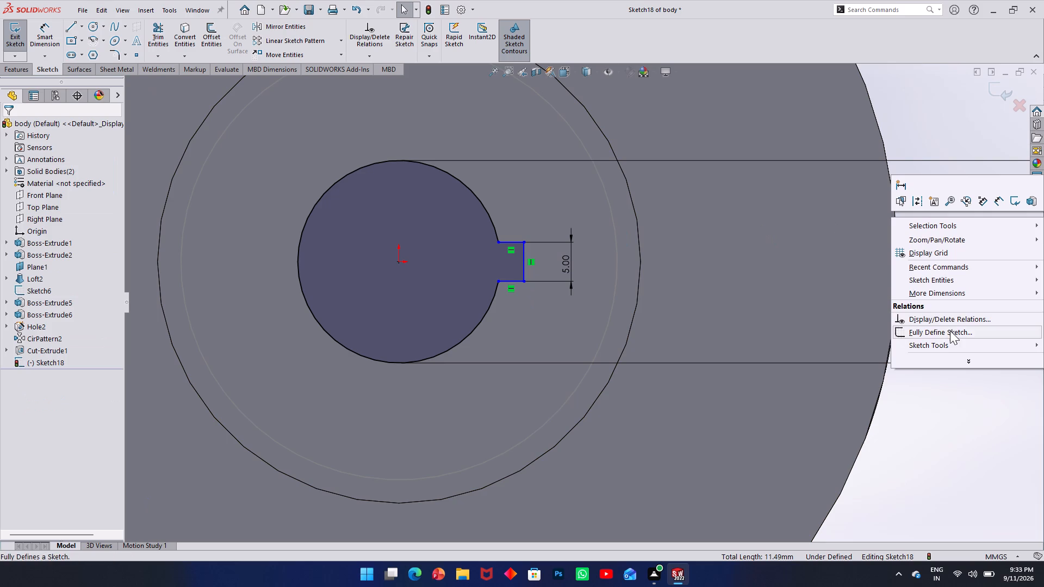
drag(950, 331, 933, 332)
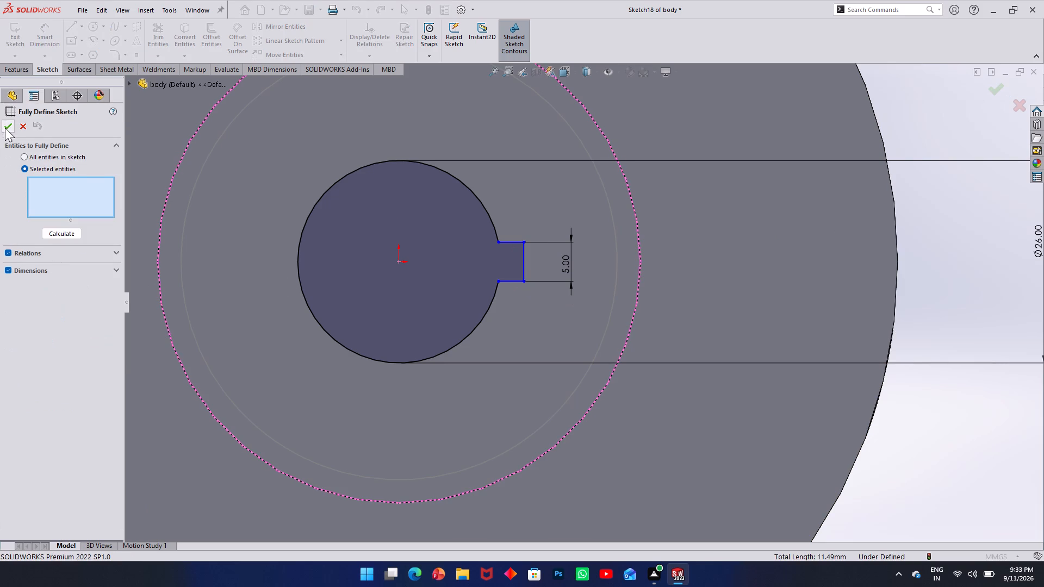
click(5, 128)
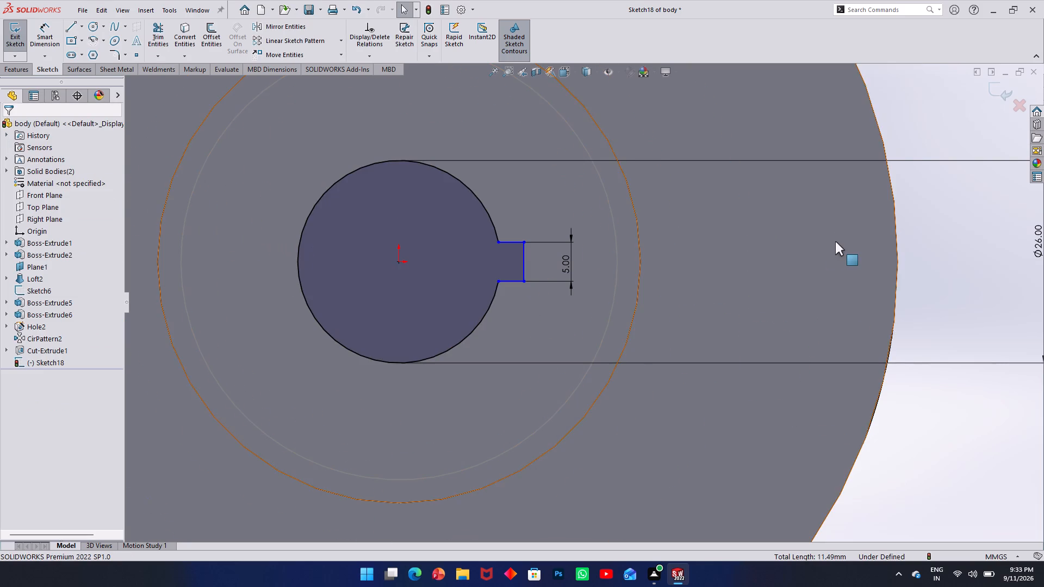
Apply Fully Define Sketch with the three keyway lines and Plane1 selected.
scroll(835, 241, up, 2)
click(839, 160)
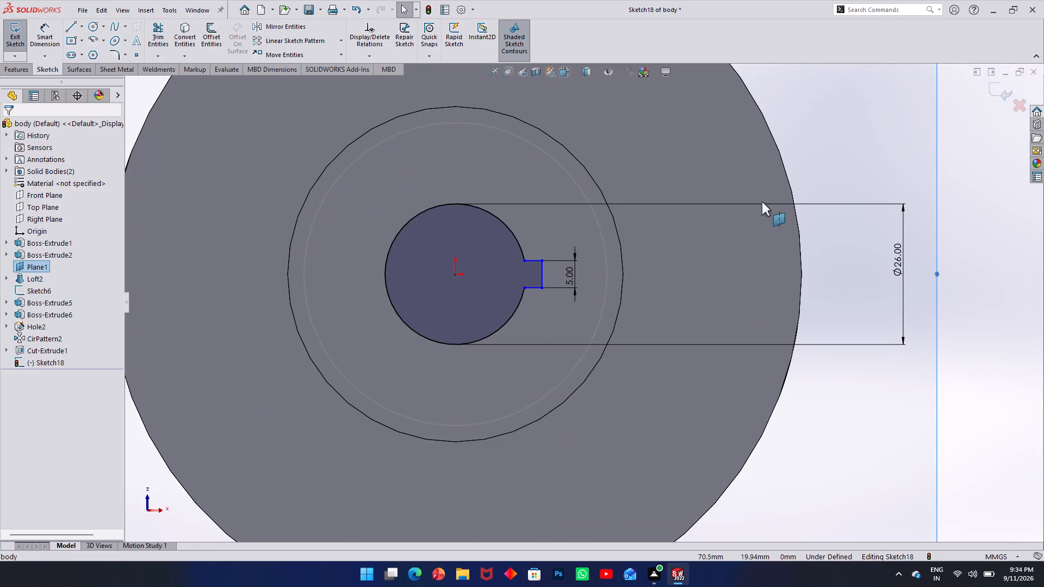
ctrl+click(533, 263)
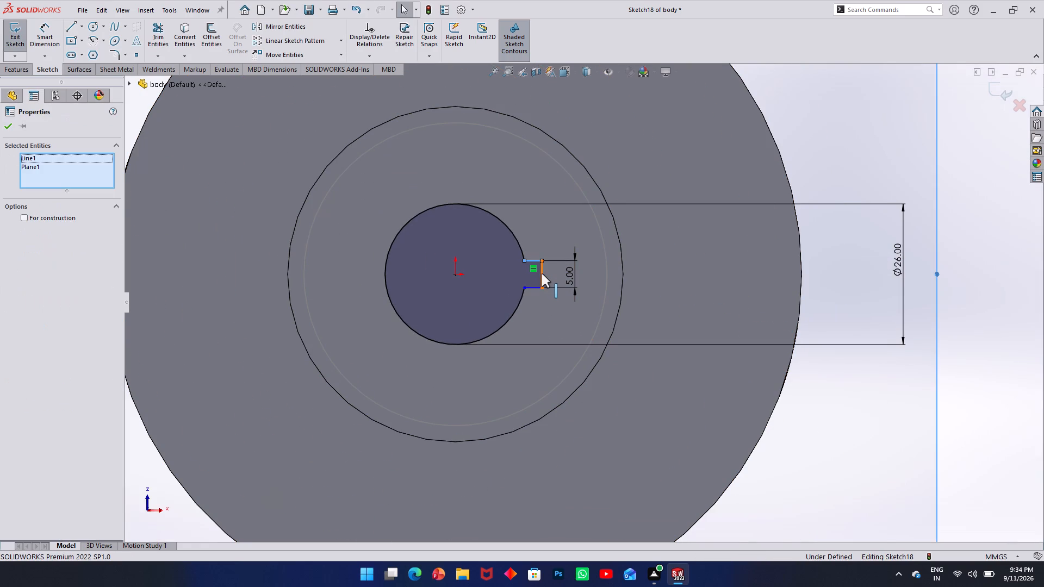
ctrl+click(542, 273)
ctrl+click(537, 288)
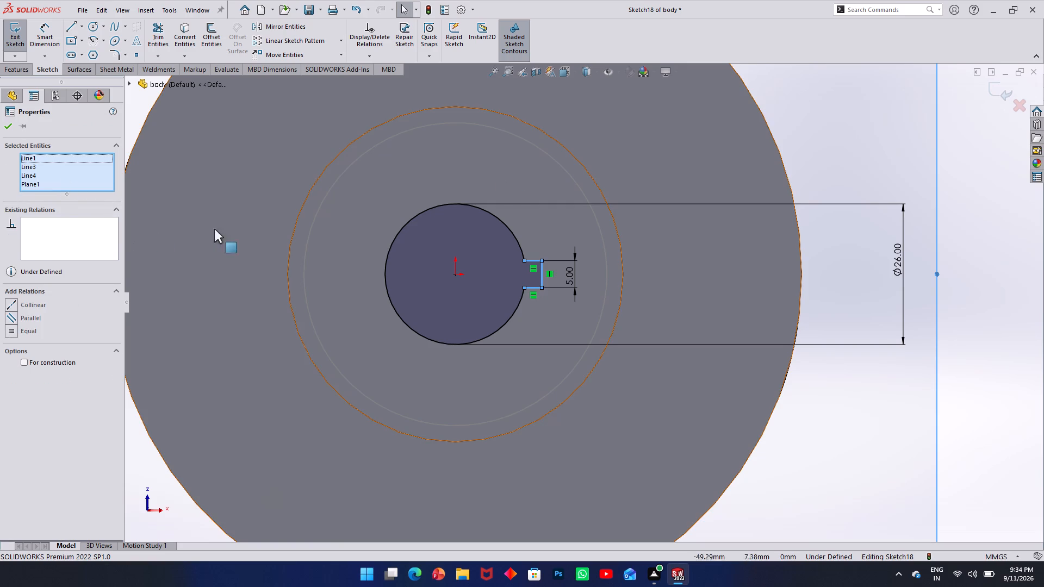
right_click(789, 126)
click(828, 236)
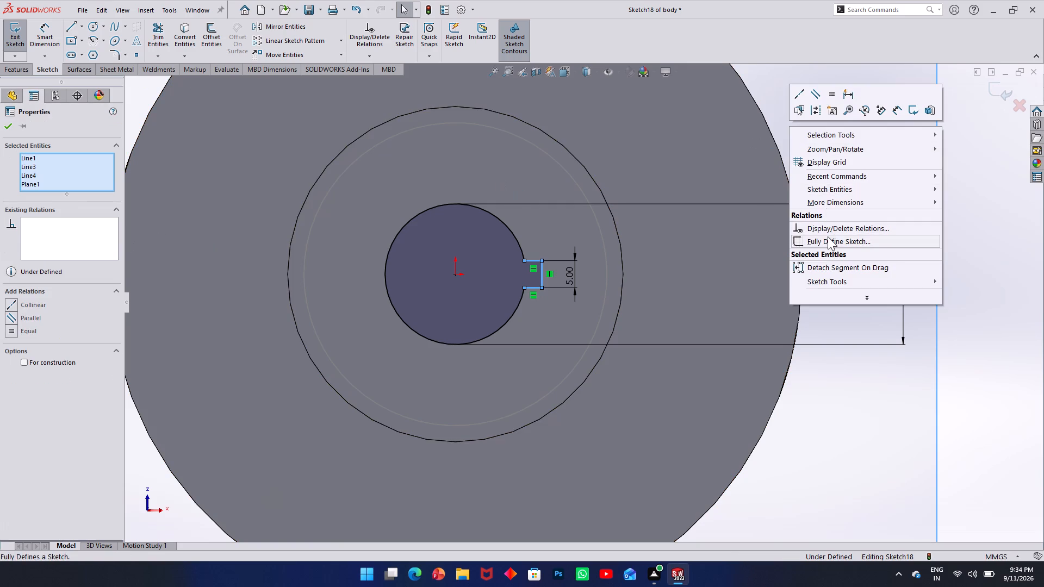
click(5, 126)
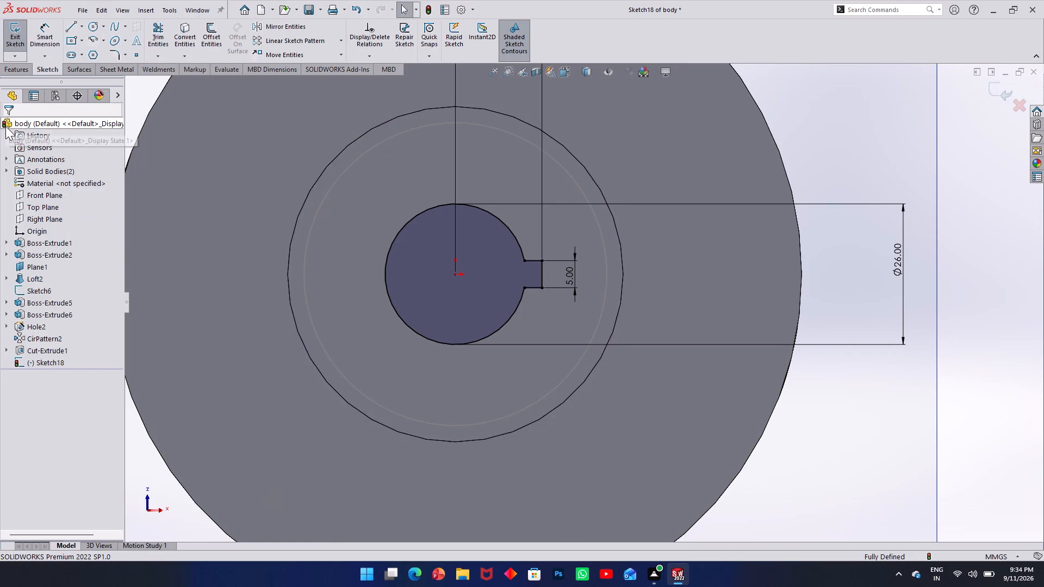
Inspect the keyed bore outline against the whole body and exit the sketch.
scroll(580, 179, up, 7)
middle_drag(570, 182, 415, 170)
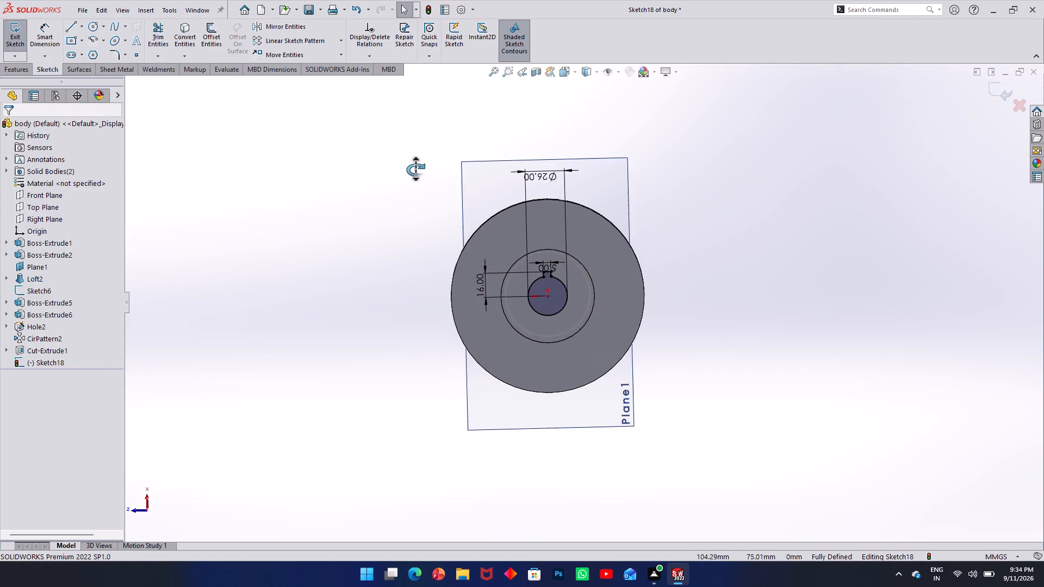
middle_drag(415, 170, 444, 280)
scroll(444, 280, up, 1)
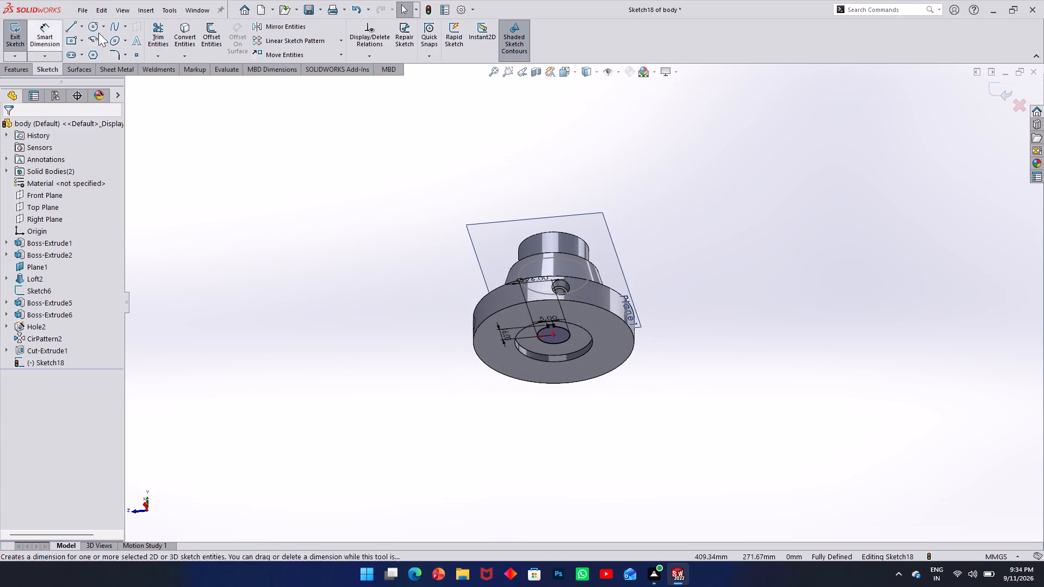
middle_drag(391, 190, 429, 338)
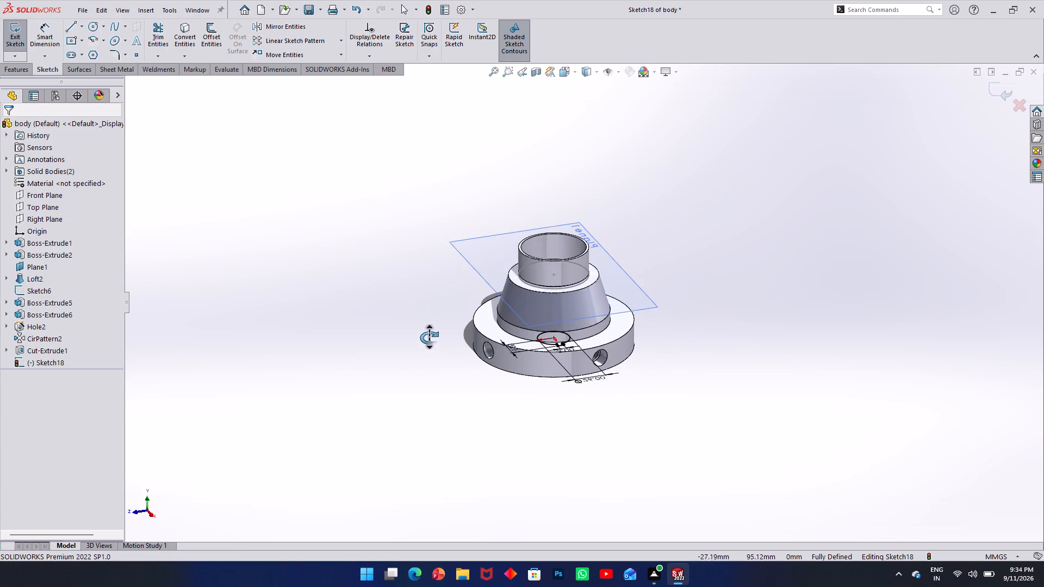
middle_drag(429, 338, 429, 341)
click(13, 41)
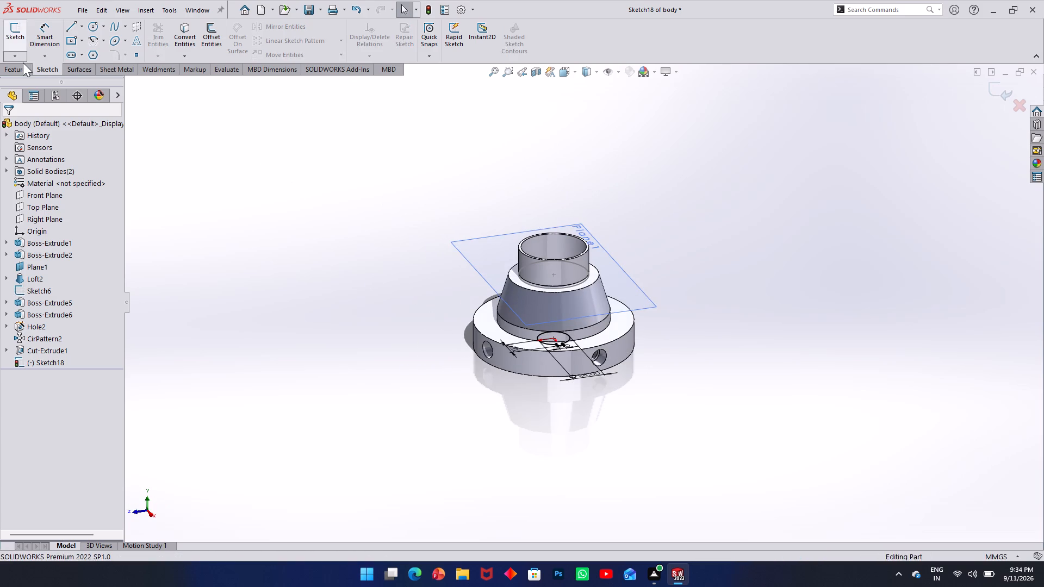
Cut-extrude the keyed bore sketch upward through the body.
click(20, 66)
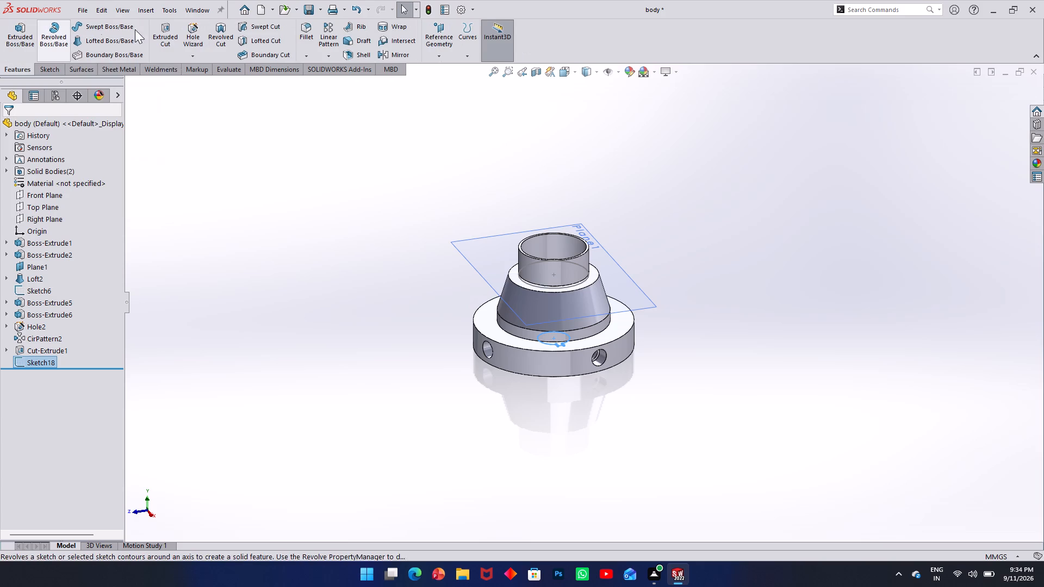
click(171, 36)
middle_drag(495, 254, 473, 226)
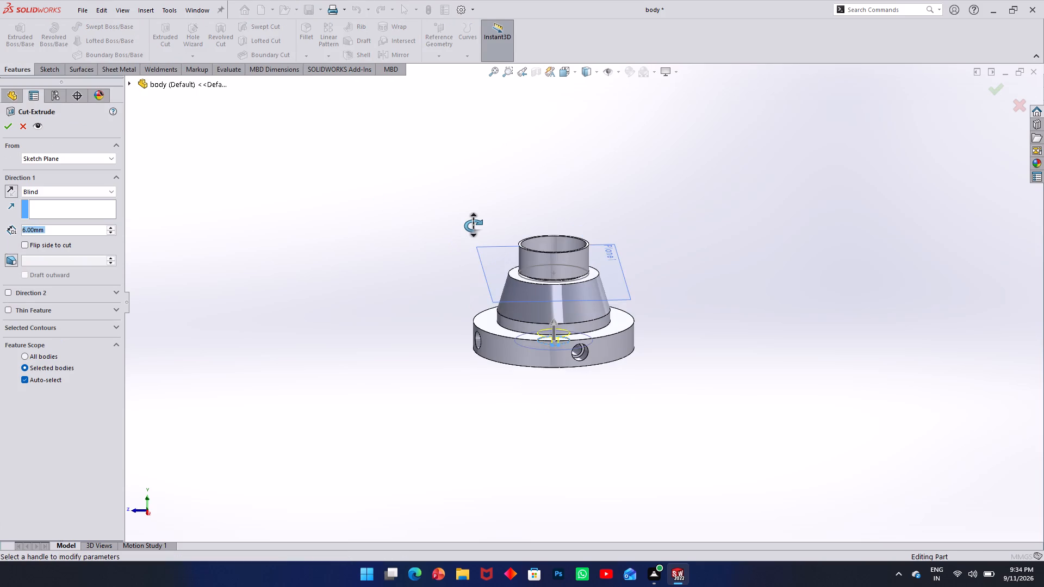
middle_drag(473, 226, 467, 207)
click(54, 190)
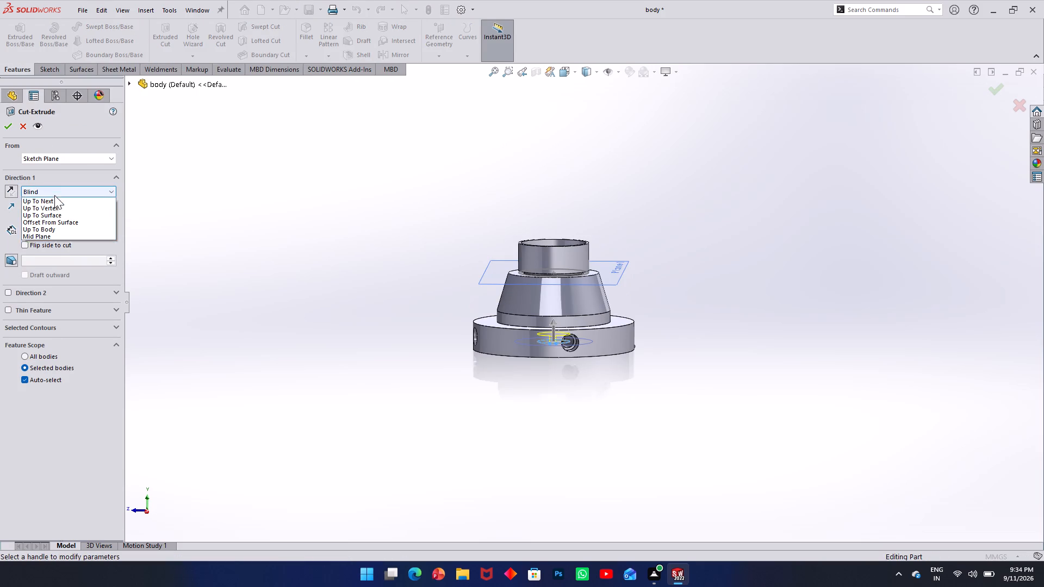
click(51, 223)
click(5, 123)
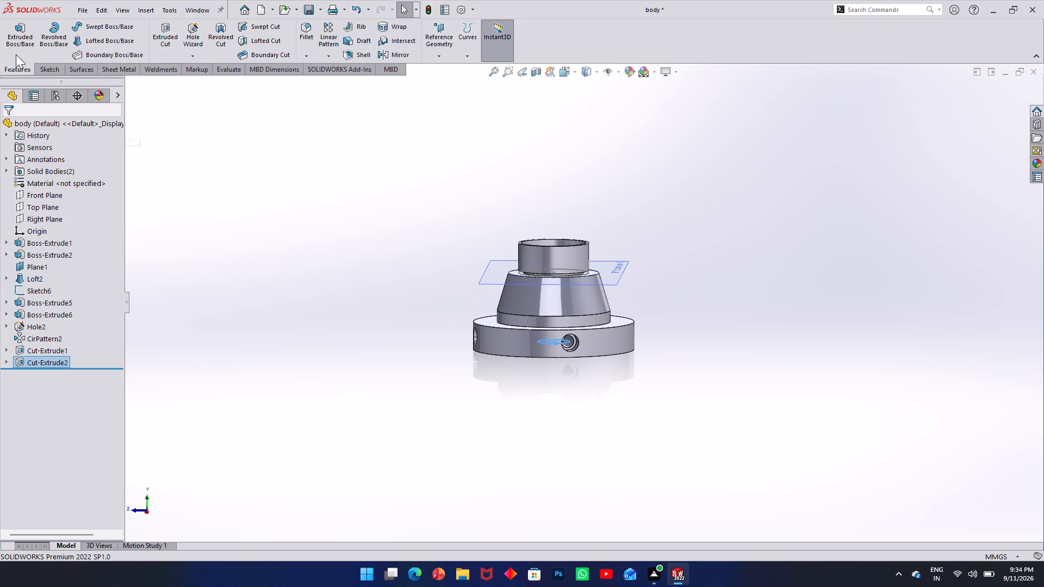
Check the keyed bore from the body's underside and hide Plane1.
middle_drag(533, 300, 464, 96)
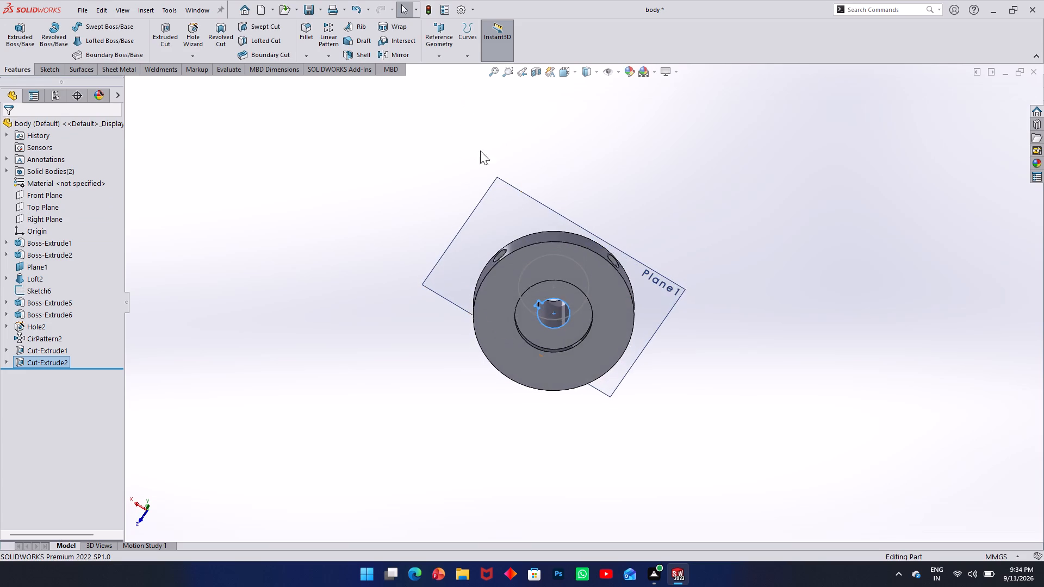
scroll(564, 302, up, 1)
middle_drag(557, 292, 542, 255)
click(806, 261)
middle_drag(386, 262, 469, 444)
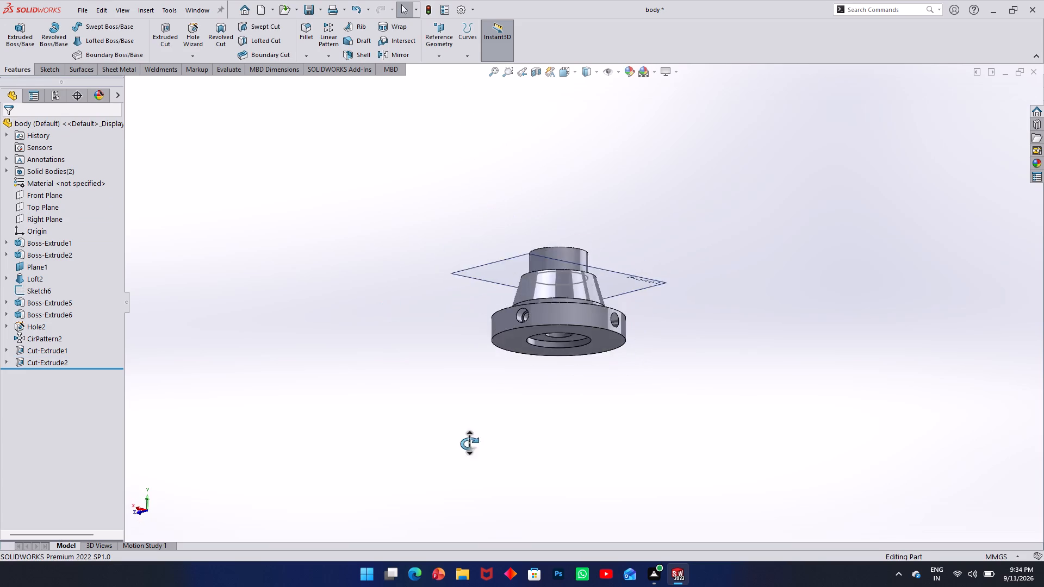
middle_drag(469, 444, 439, 454)
right_click(513, 262)
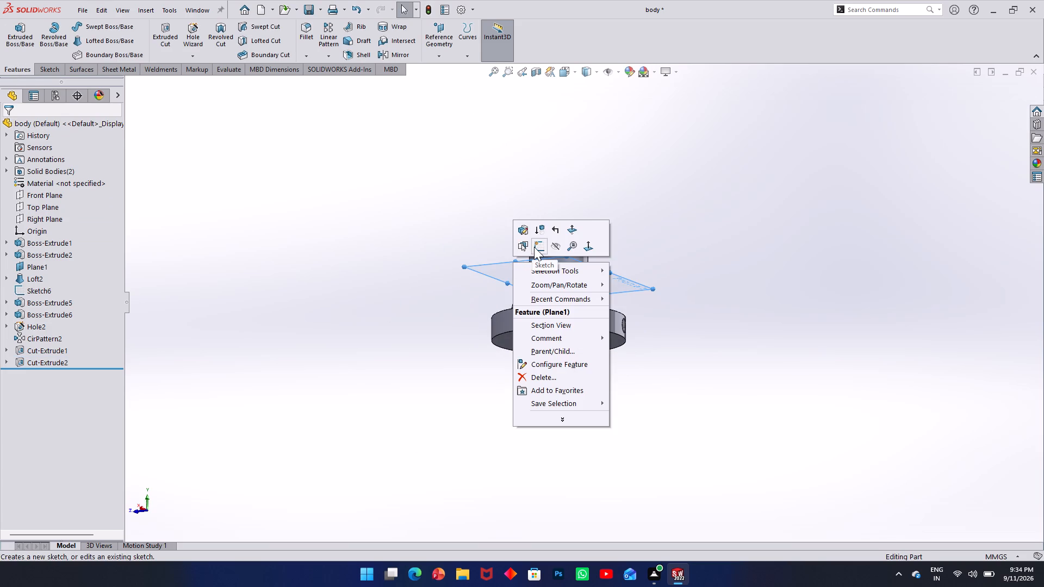
click(561, 246)
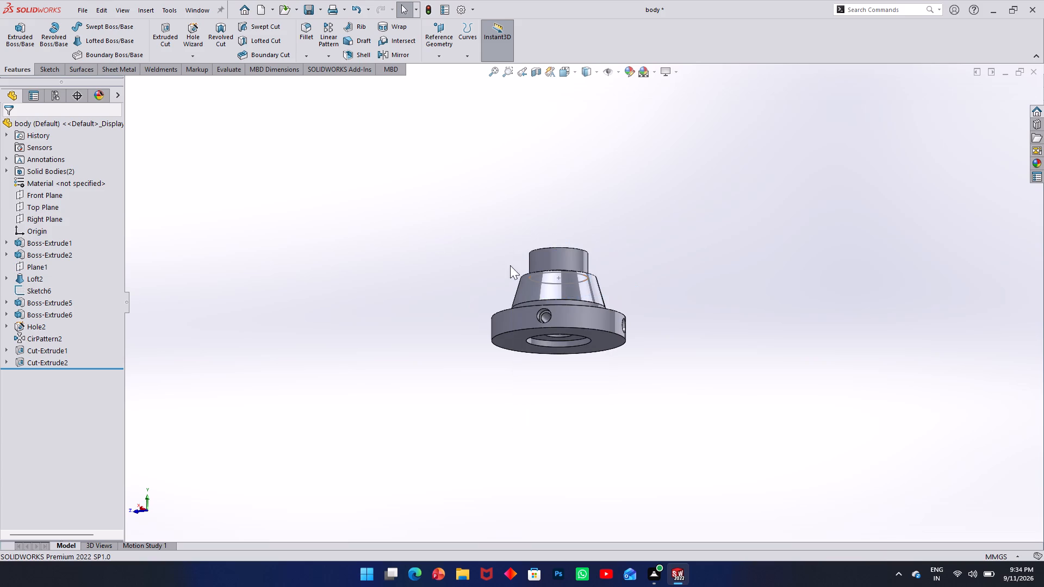
Hide Sketch6, the circle around the base of the body's upper collar.
middle_drag(542, 290, 454, 419)
scroll(454, 419, down, 1)
scroll(645, 238, down, 4)
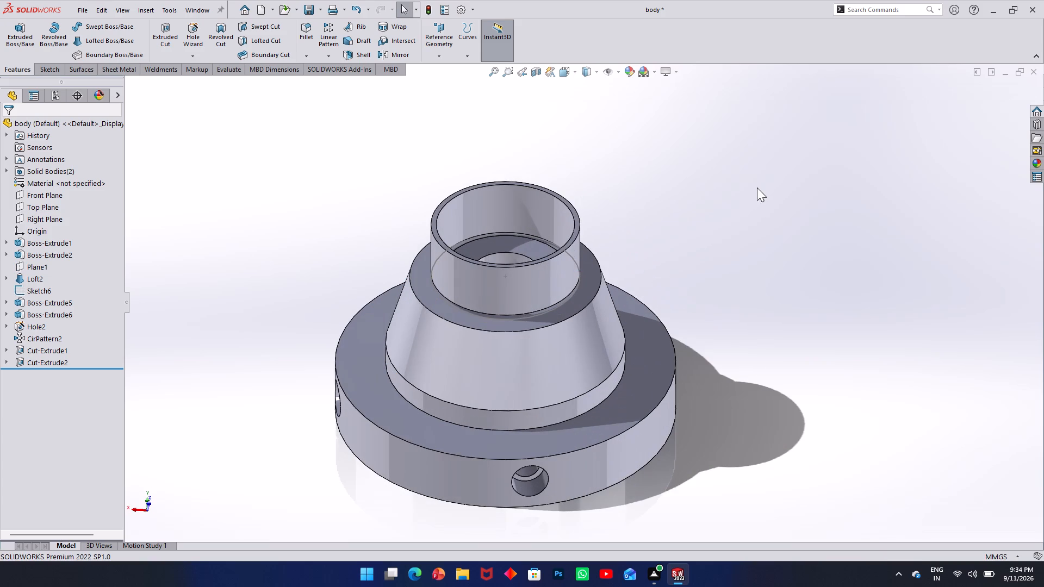
click(757, 188)
right_click(579, 285)
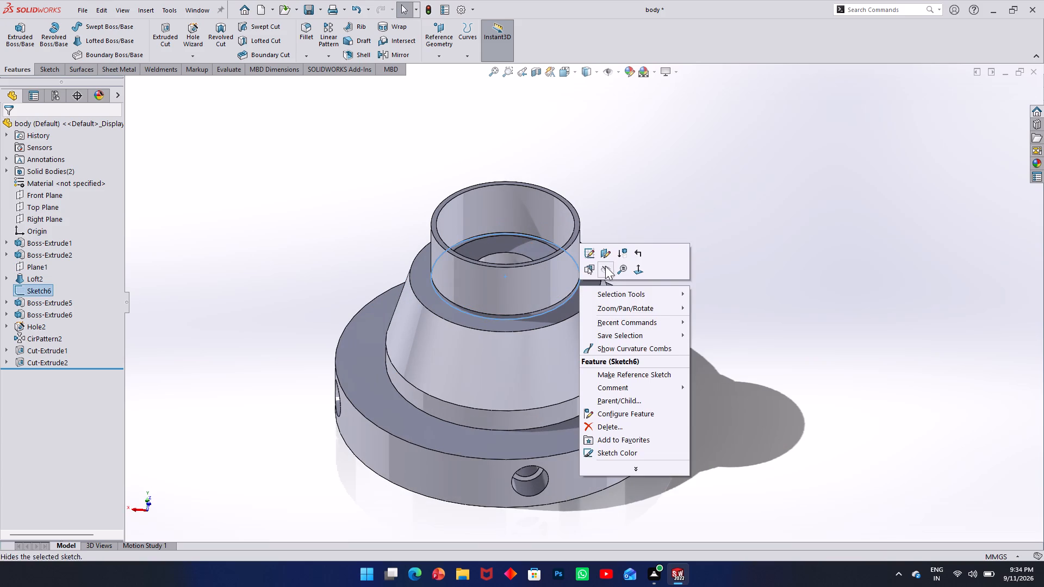
click(607, 265)
click(727, 217)
Save the repaired body part.
middle_drag(644, 236, 547, 208)
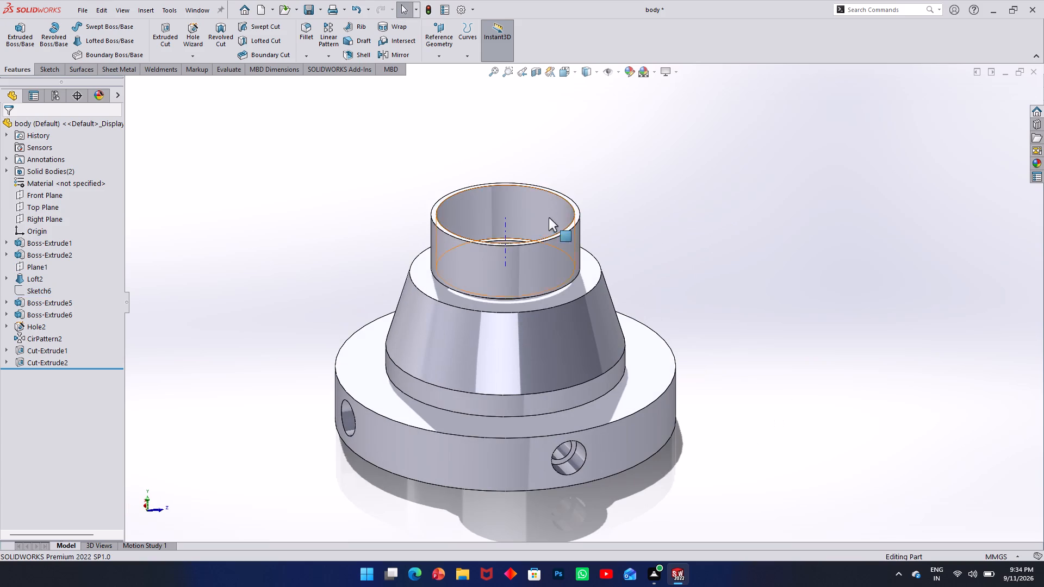
key(ctrl+s)
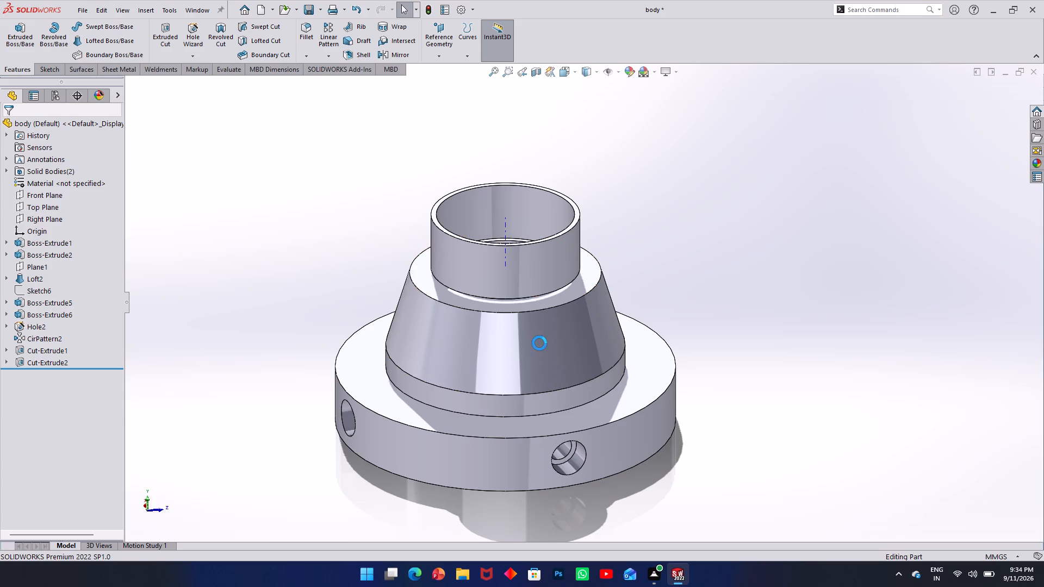
key(ctrl+s)
key(ctrl+s)
key(ctrl+s)
key(ctrl+s)
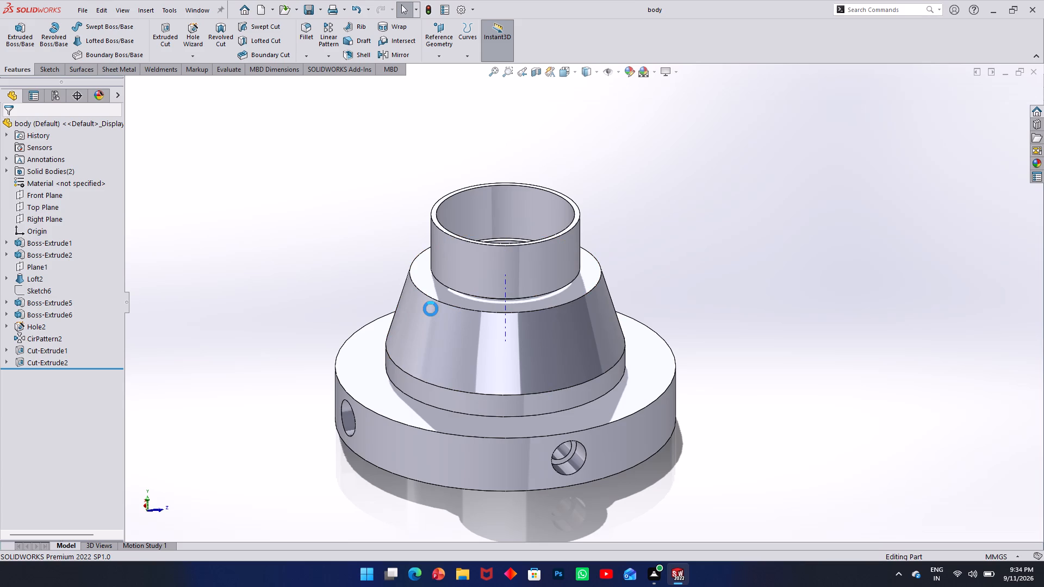
Switch to the Assem2 assembly and insert the body above the base plate's raised square pad.
click(1002, 72)
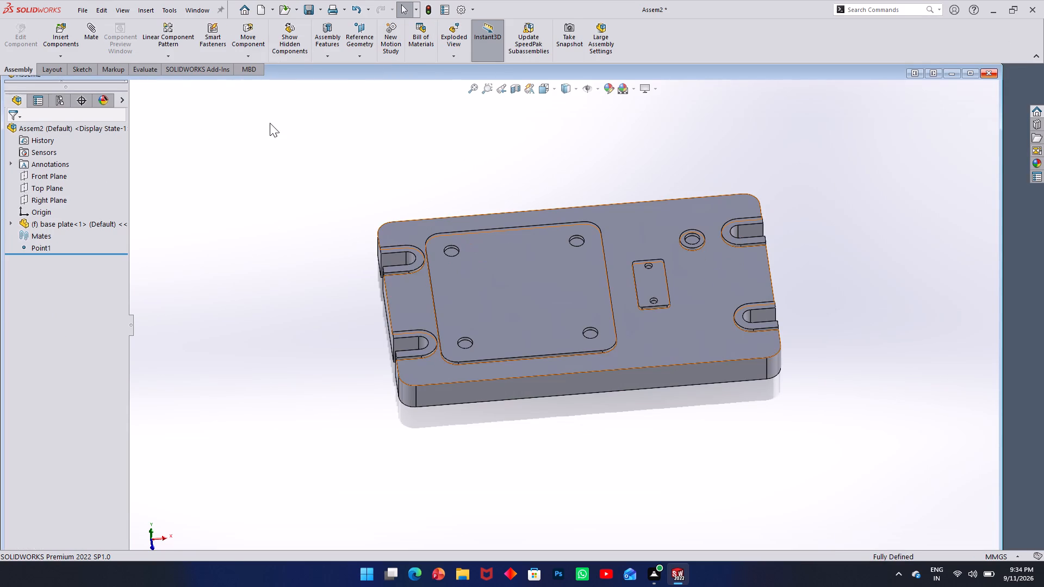
click(968, 76)
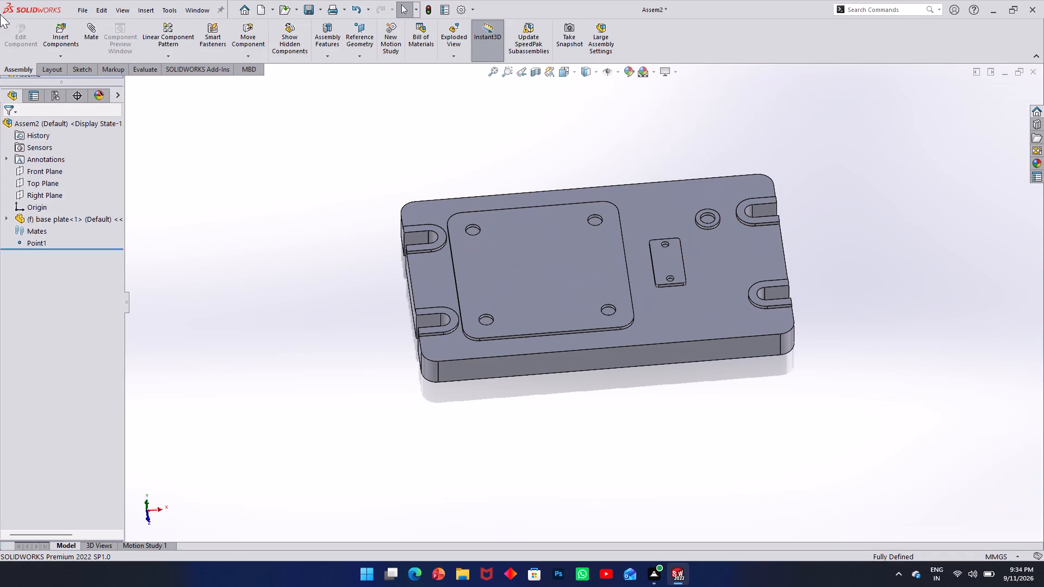
click(58, 40)
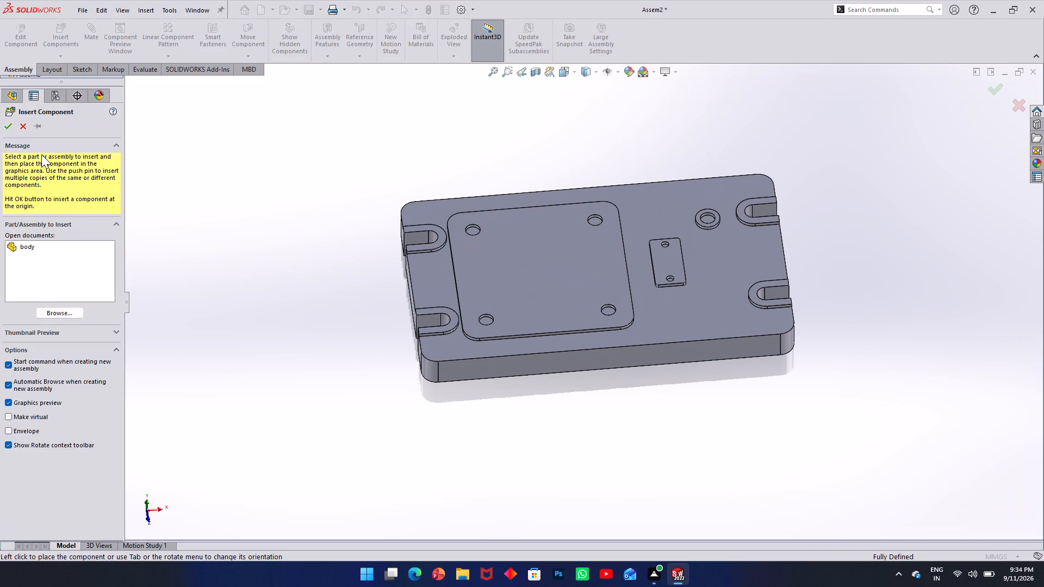
click(23, 248)
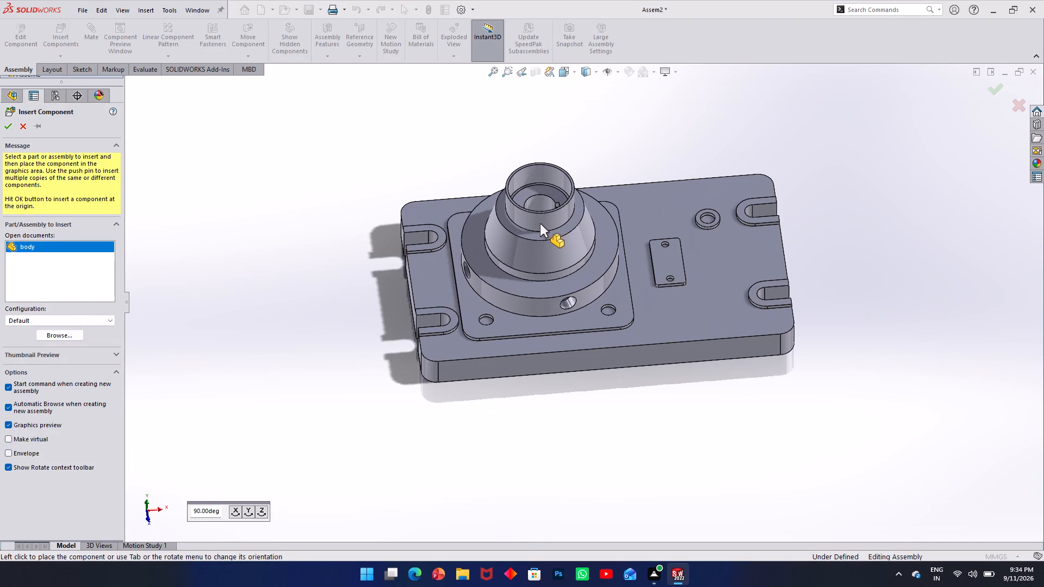
click(537, 193)
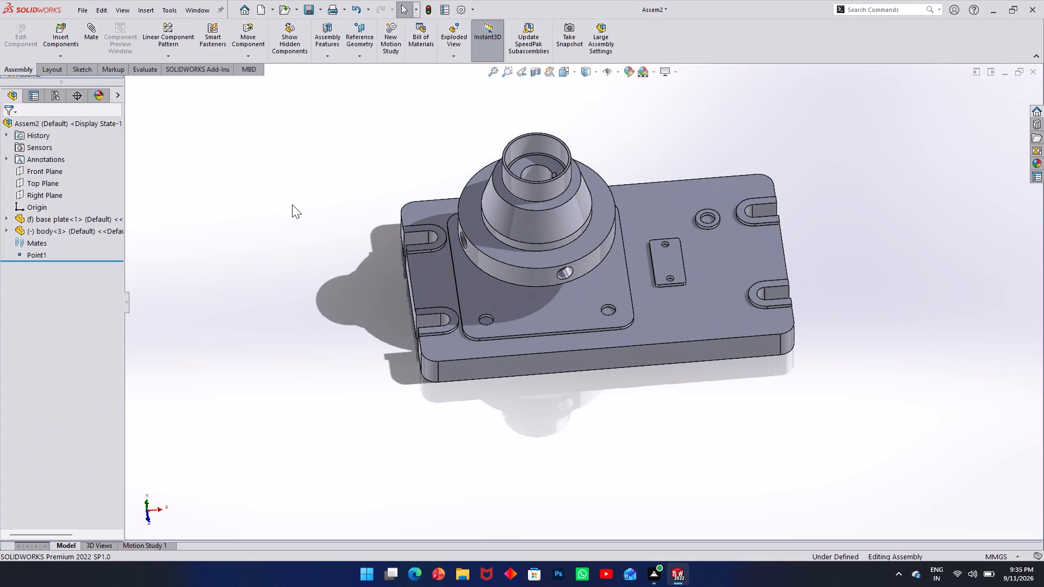
Add a Profile Center mate with 0 mm offset between the body's bottom face and the base plate's raised square pad.
middle_drag(293, 204, 272, 61)
middle_drag(425, 221, 408, 164)
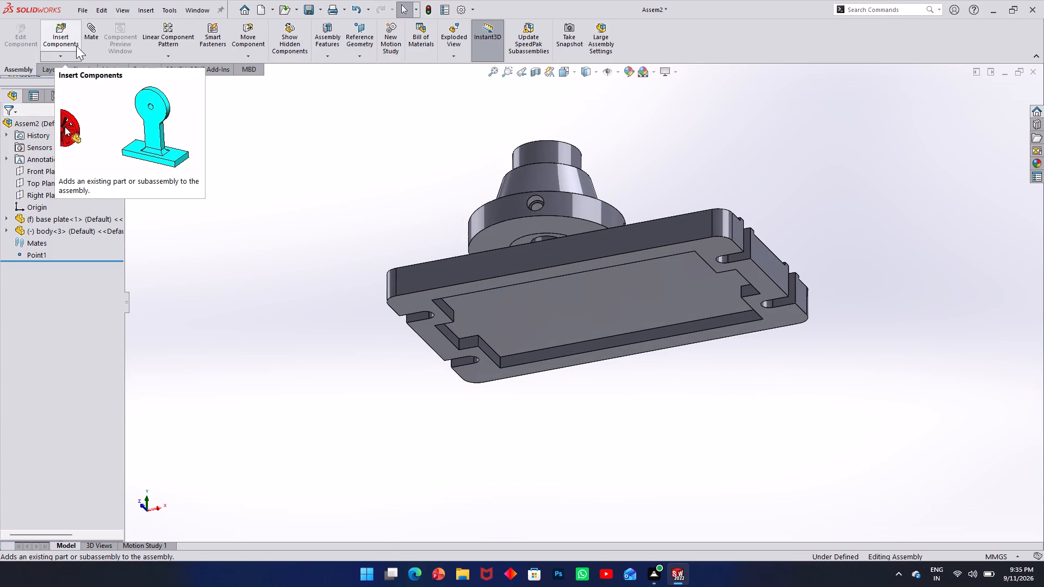
click(89, 41)
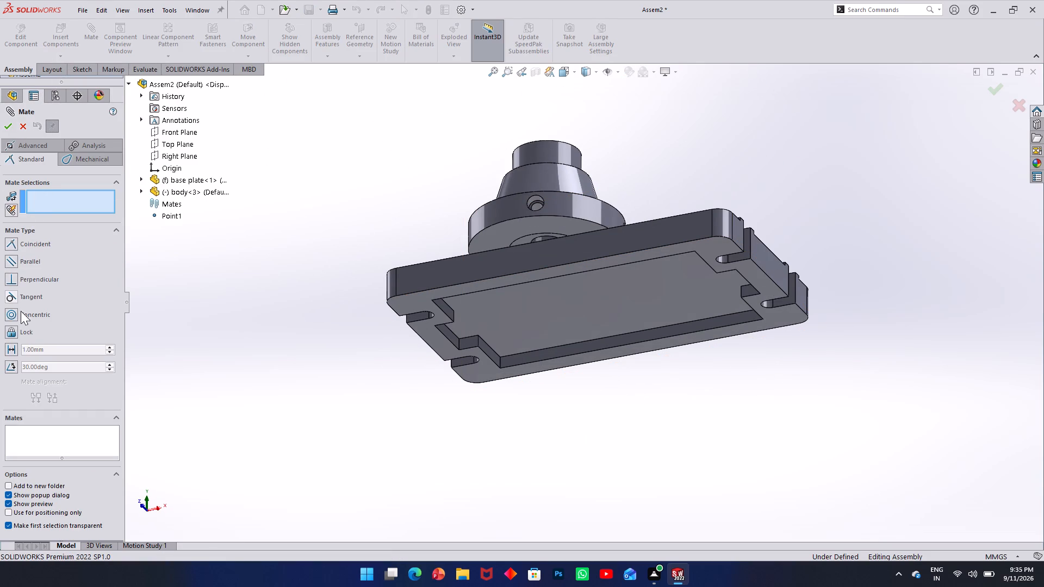
click(28, 149)
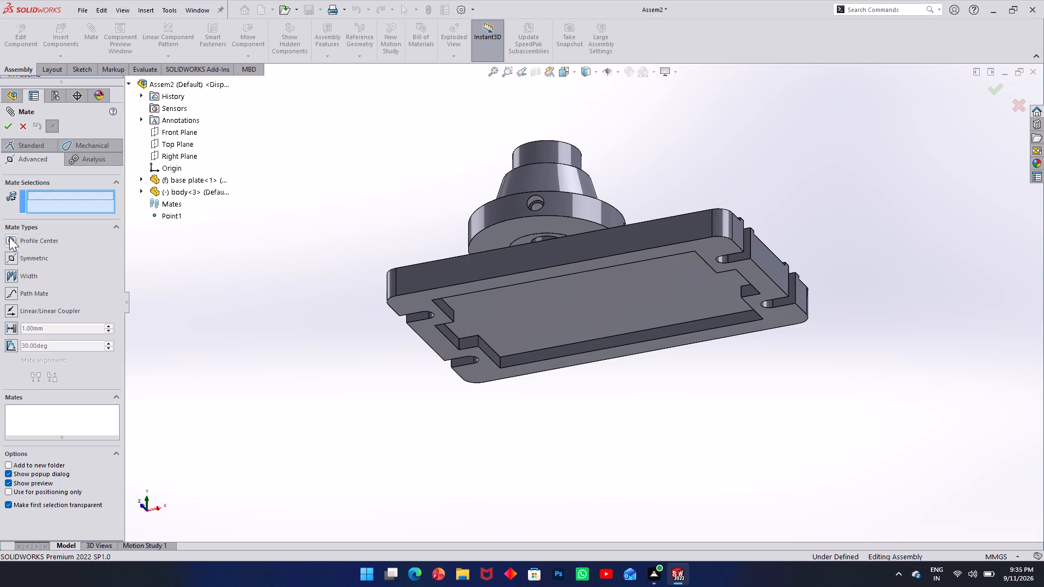
click(9, 238)
middle_drag(332, 202, 357, 222)
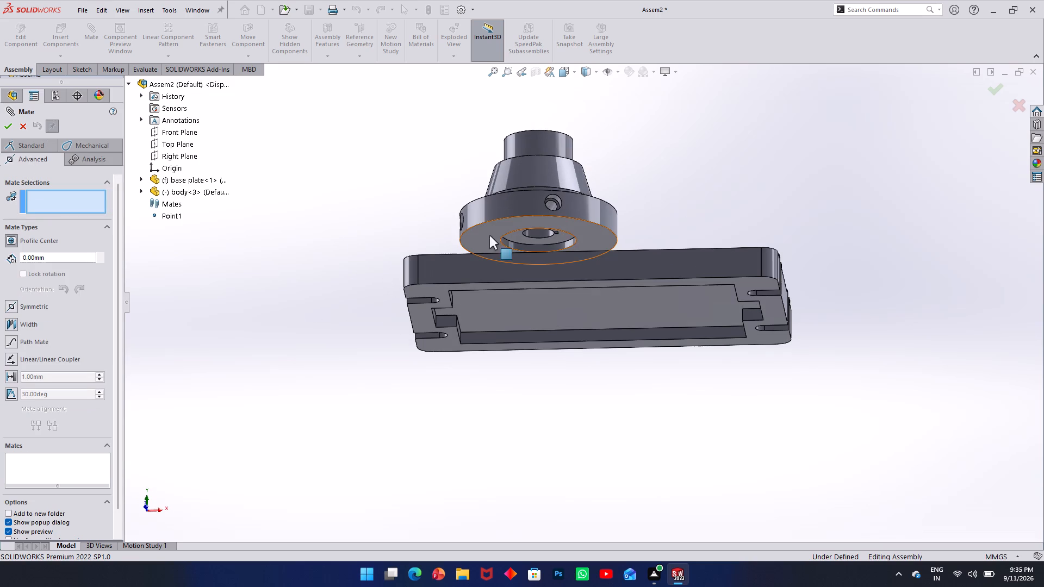
click(493, 224)
middle_drag(458, 263, 485, 422)
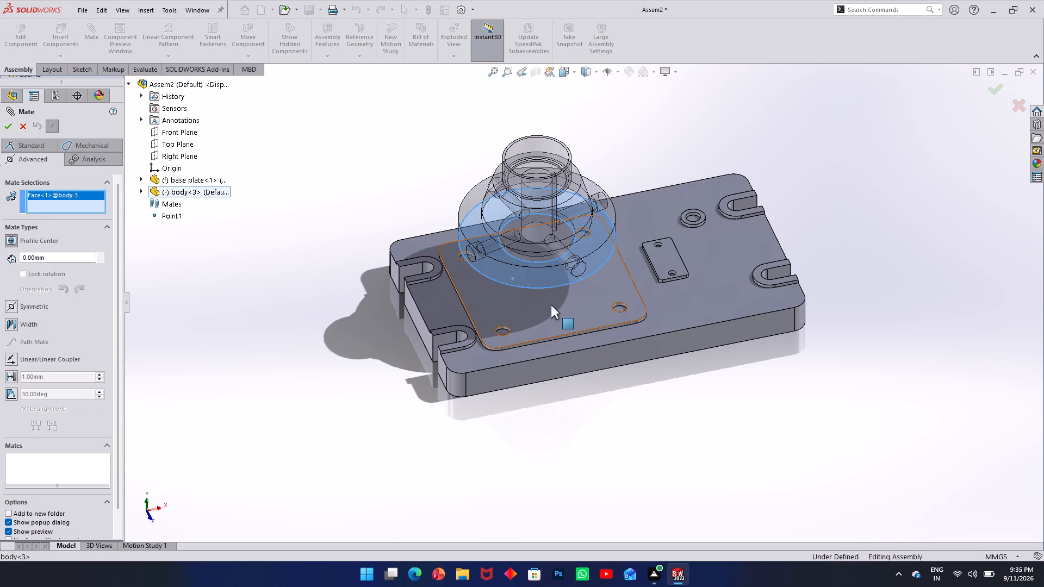
click(551, 305)
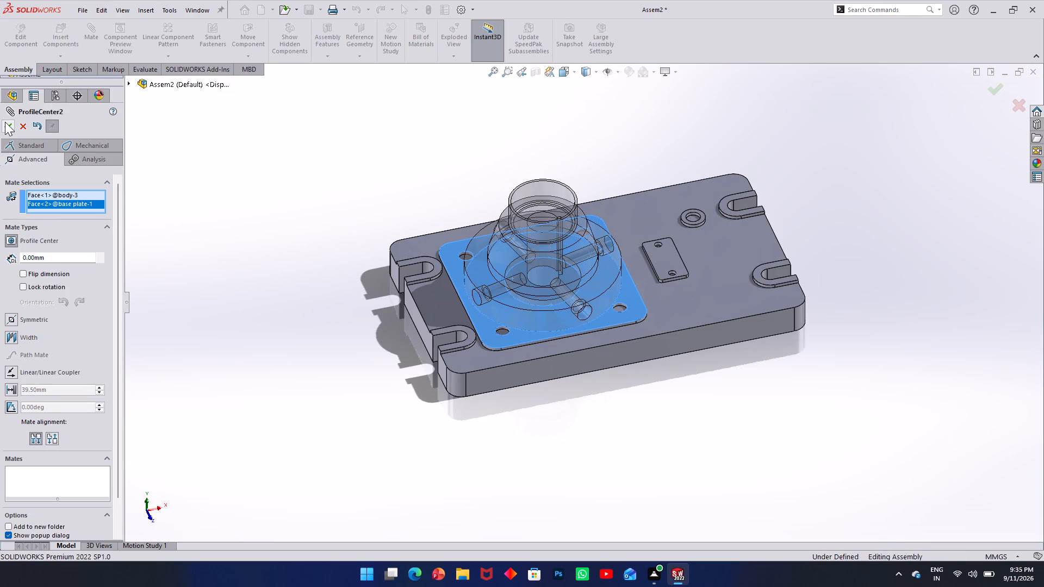
click(5, 122)
Rotate the body about its axis on the pad so a side hole faces the base plate's long front edge.
scroll(426, 223, down, 2)
drag(635, 327, 632, 330)
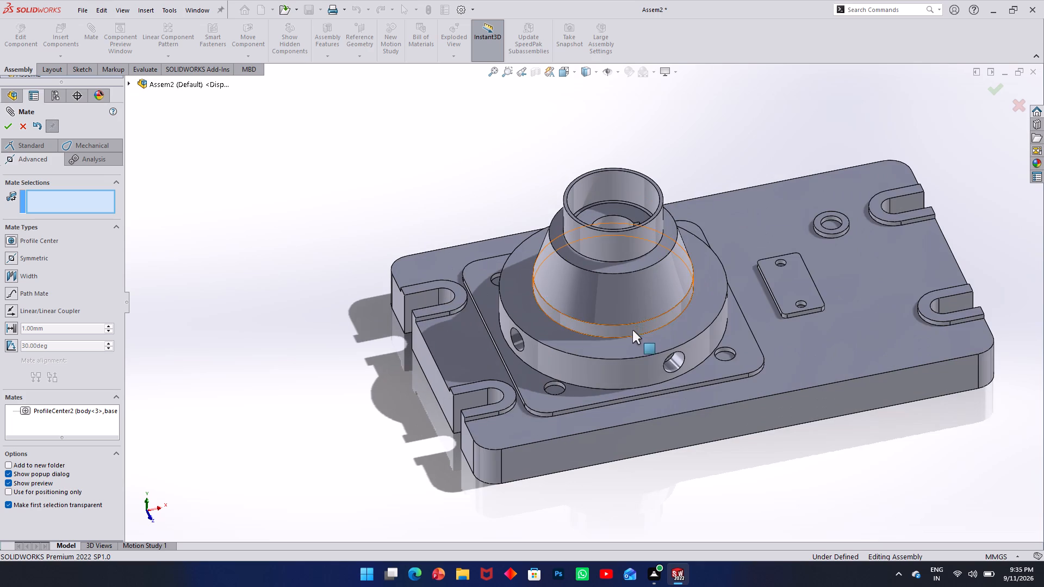
drag(632, 330, 526, 313)
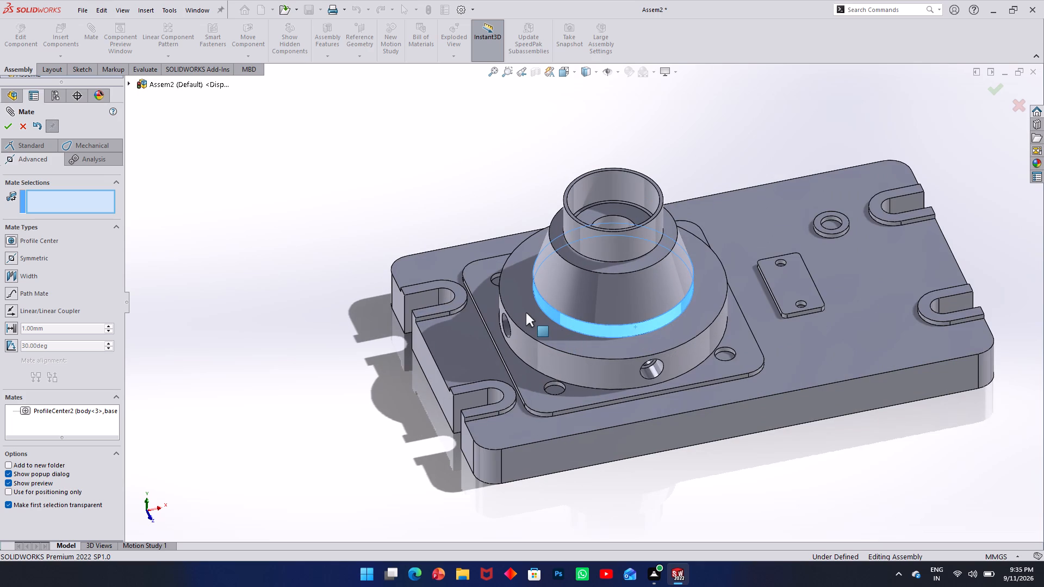
drag(526, 313, 663, 299)
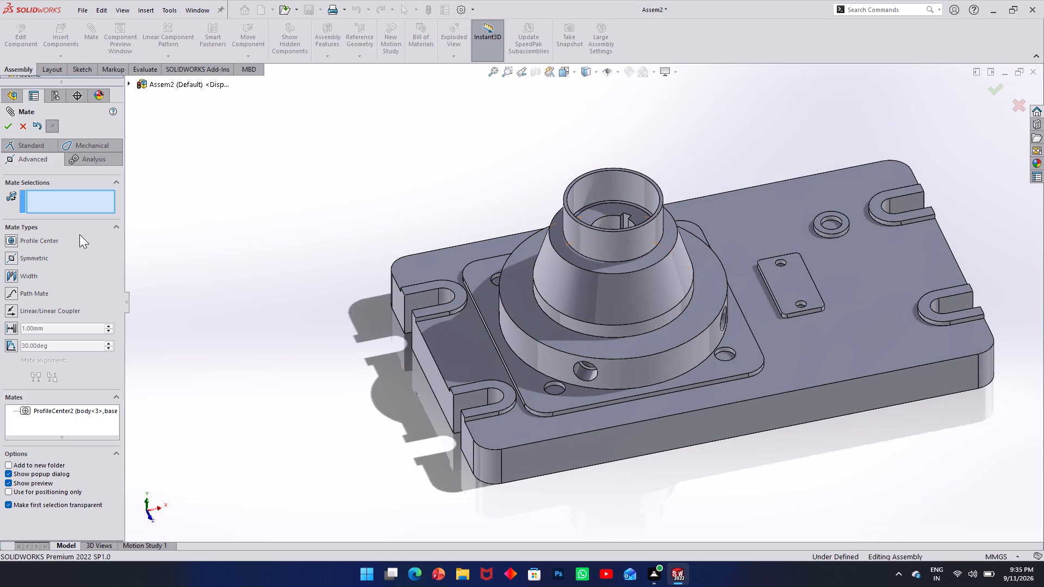
drag(589, 375, 617, 369)
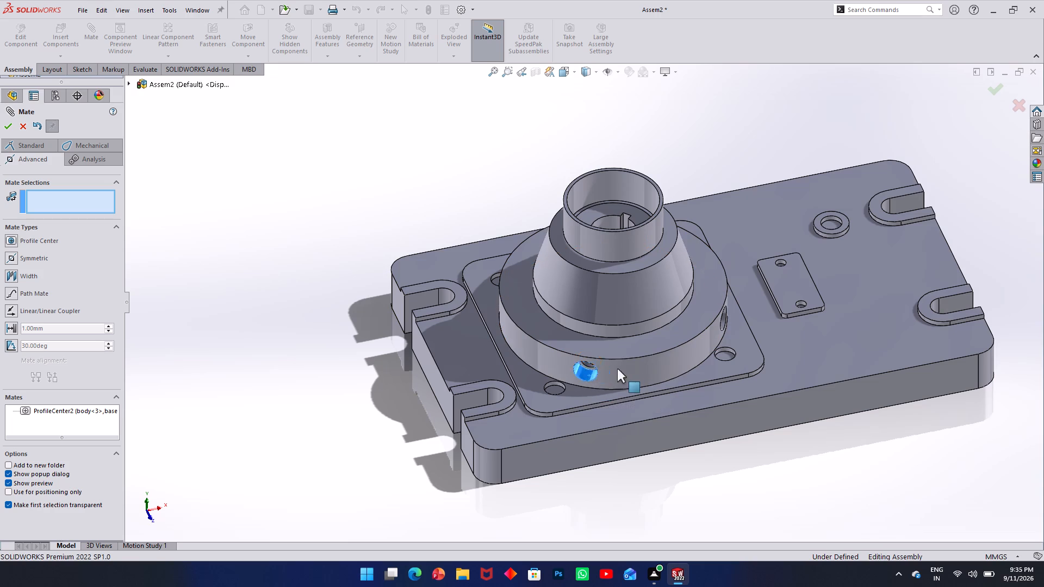
drag(617, 369, 637, 363)
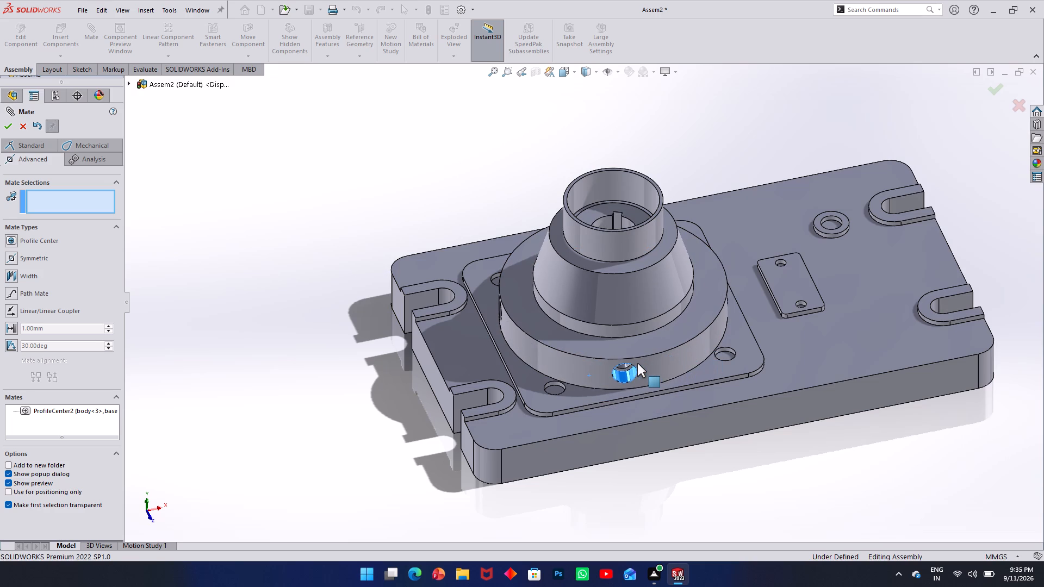
drag(637, 363, 442, 355)
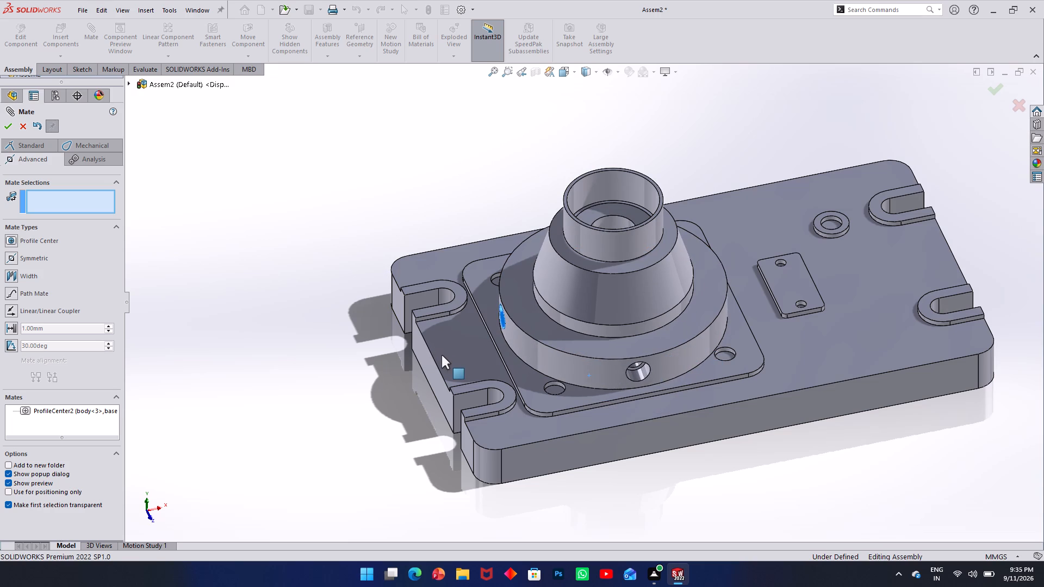
drag(442, 355, 444, 355)
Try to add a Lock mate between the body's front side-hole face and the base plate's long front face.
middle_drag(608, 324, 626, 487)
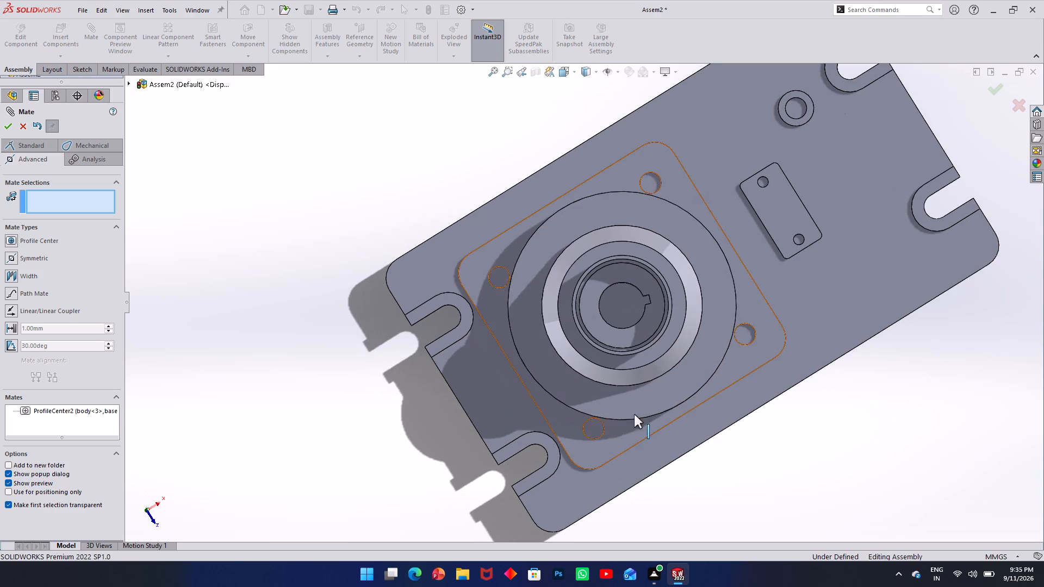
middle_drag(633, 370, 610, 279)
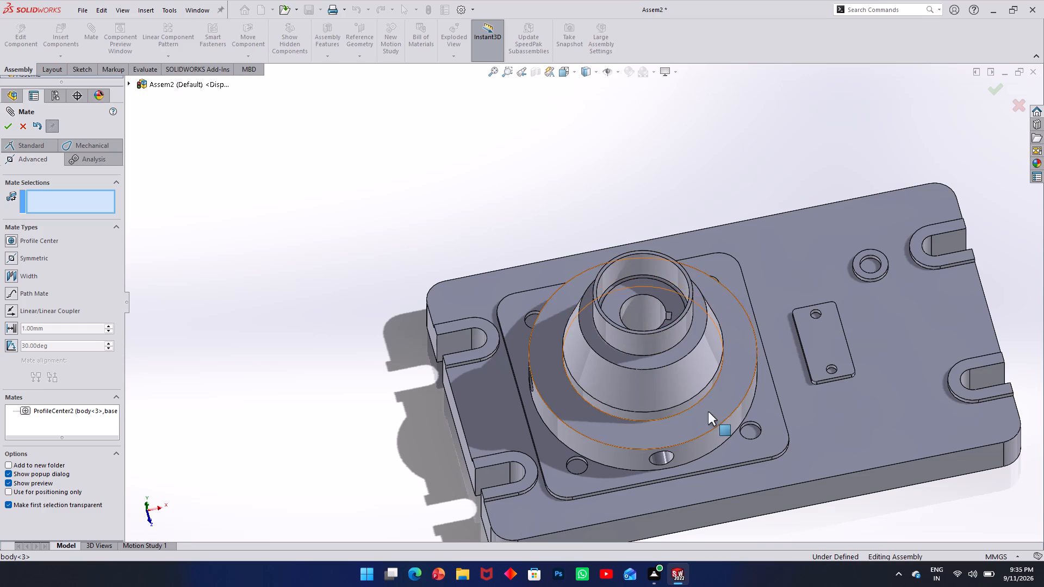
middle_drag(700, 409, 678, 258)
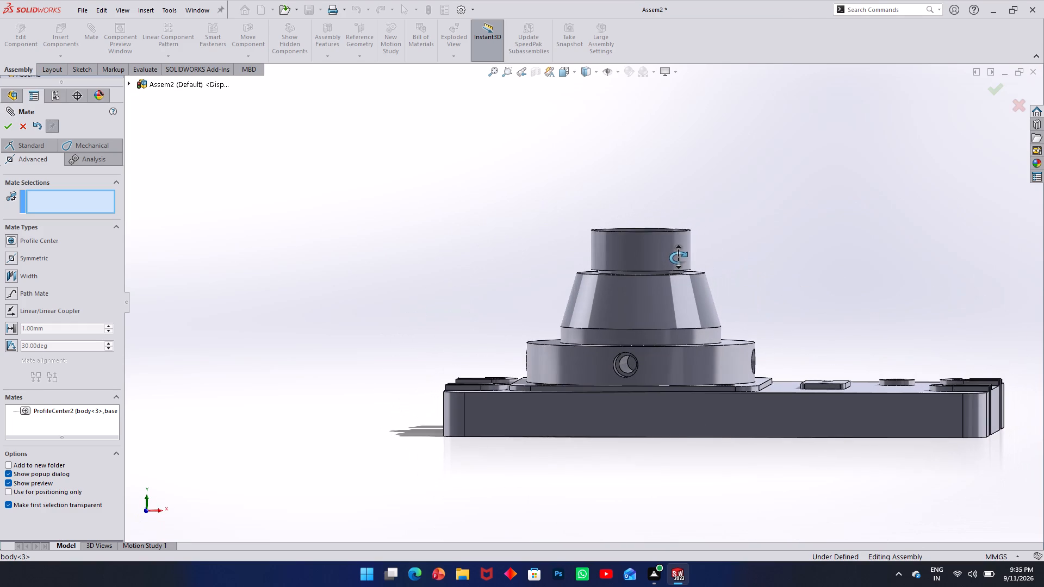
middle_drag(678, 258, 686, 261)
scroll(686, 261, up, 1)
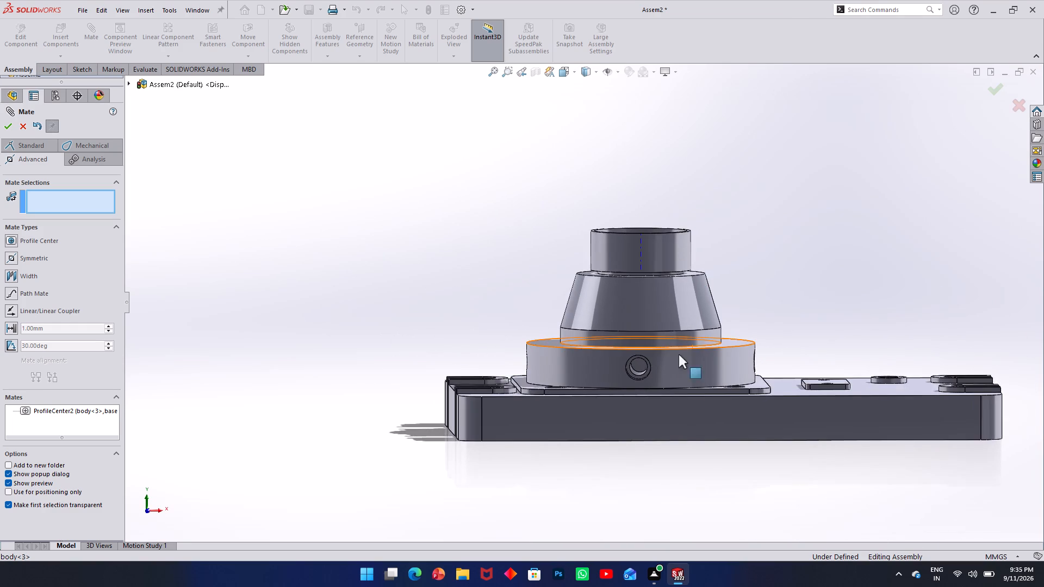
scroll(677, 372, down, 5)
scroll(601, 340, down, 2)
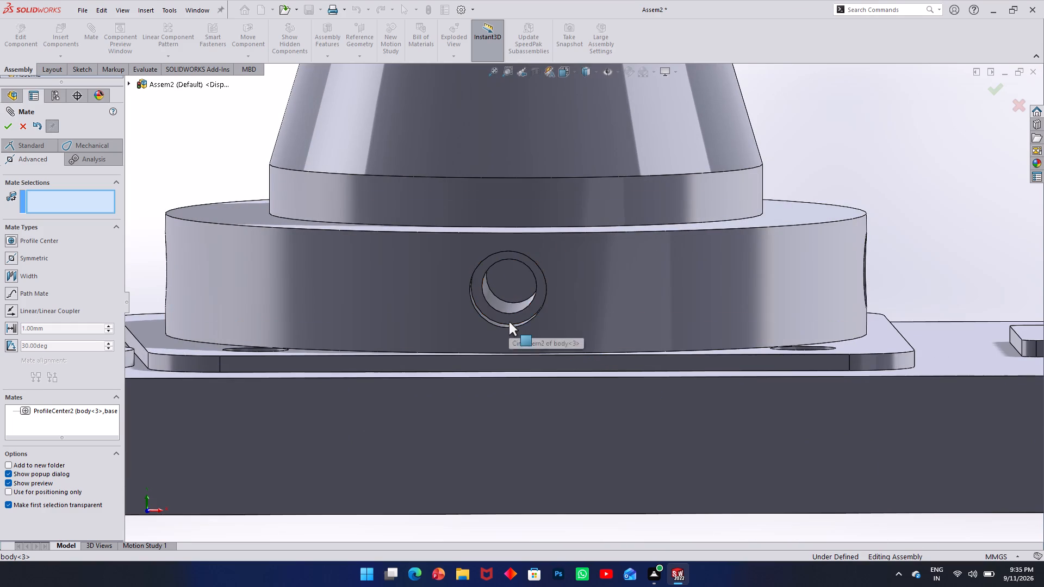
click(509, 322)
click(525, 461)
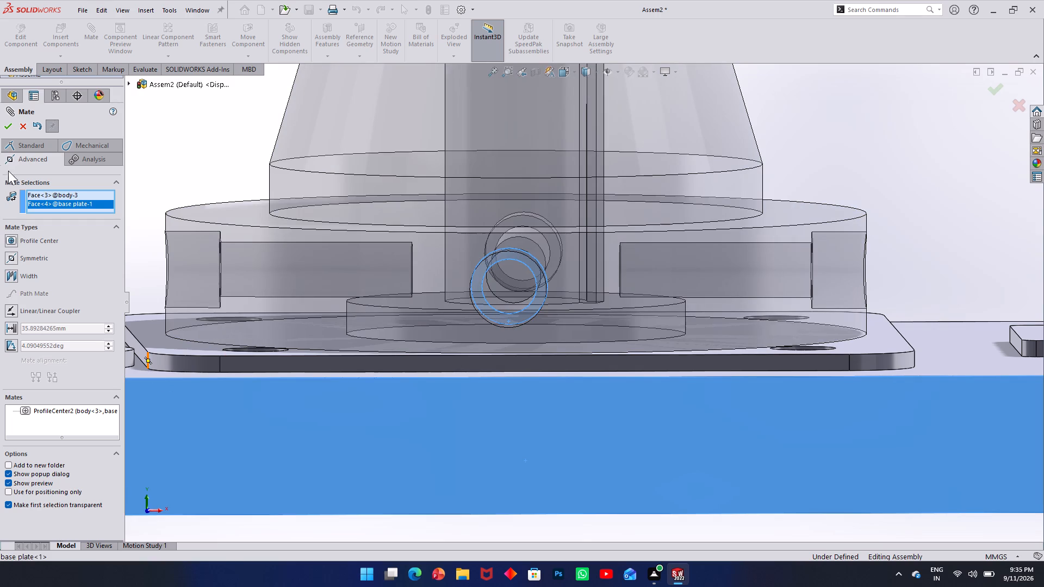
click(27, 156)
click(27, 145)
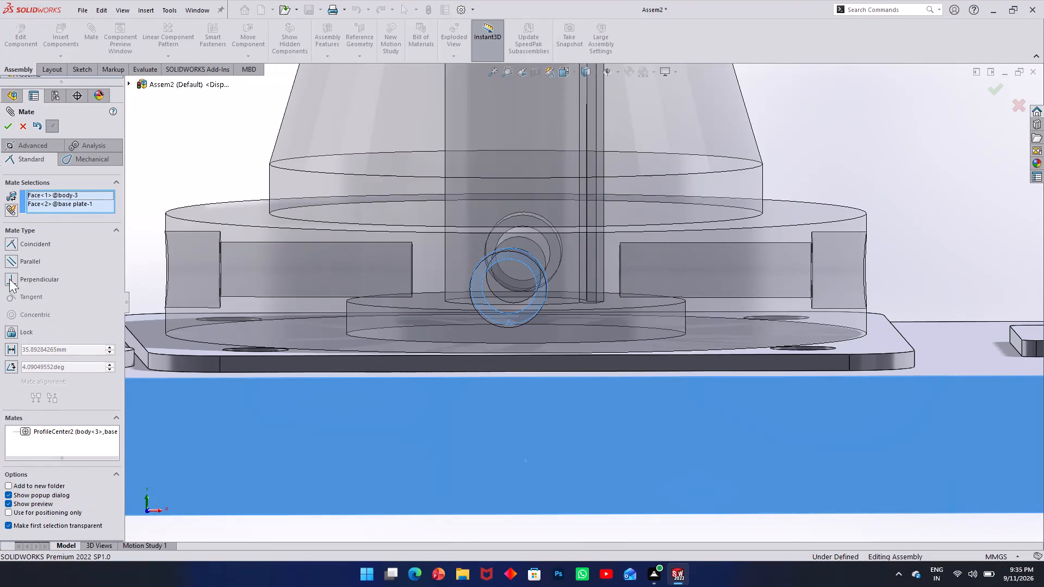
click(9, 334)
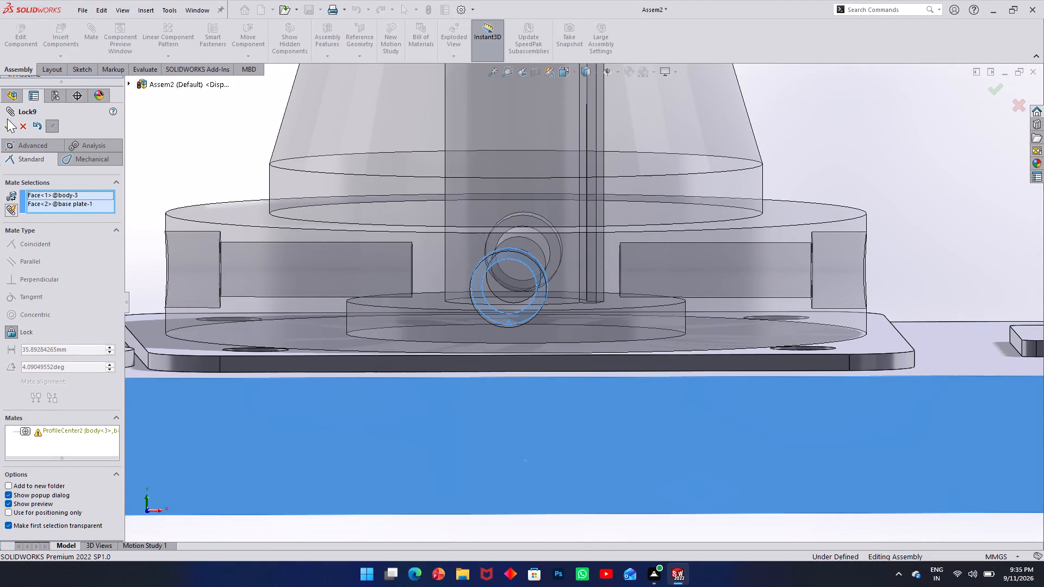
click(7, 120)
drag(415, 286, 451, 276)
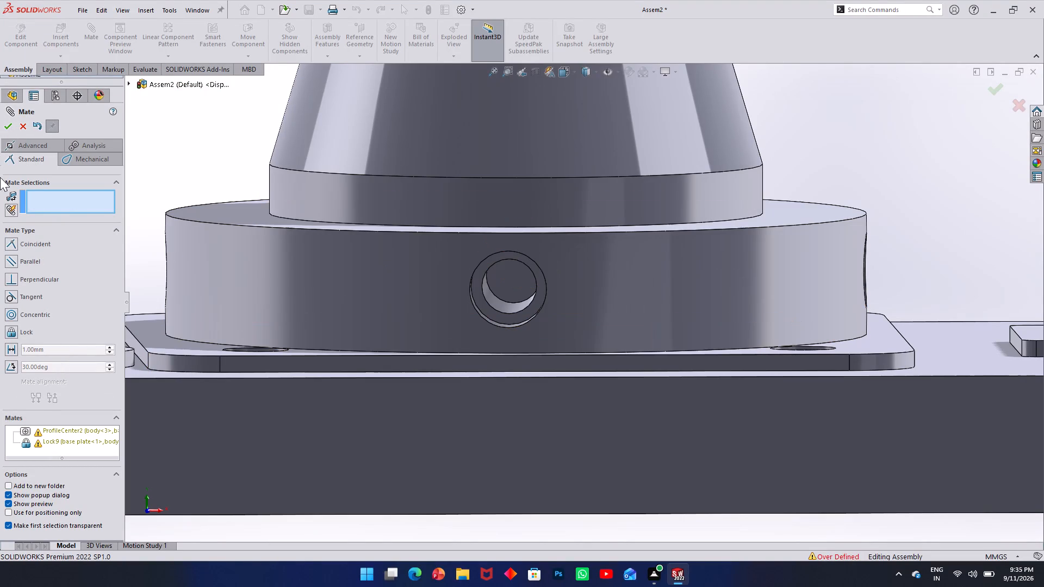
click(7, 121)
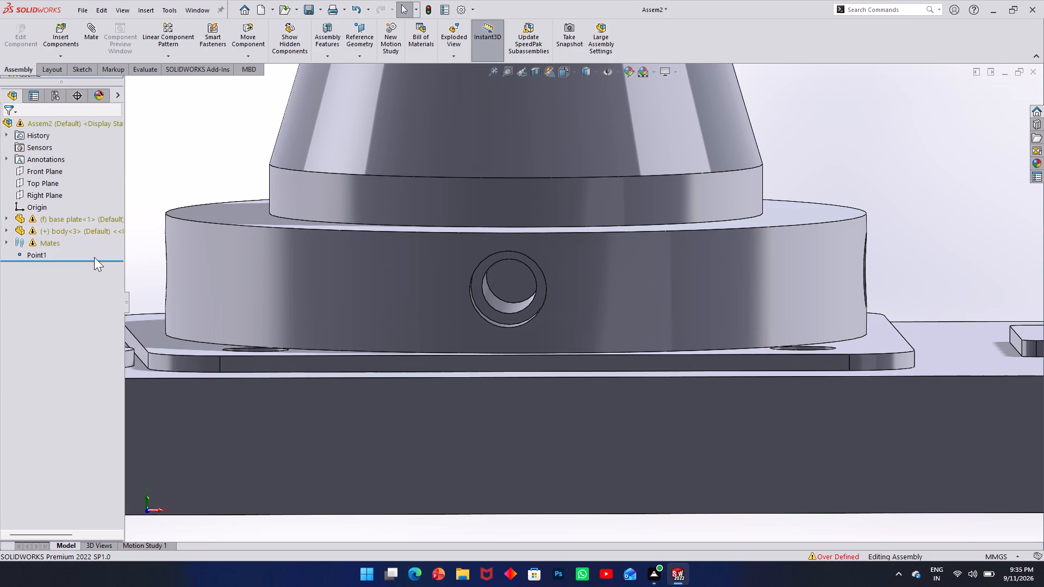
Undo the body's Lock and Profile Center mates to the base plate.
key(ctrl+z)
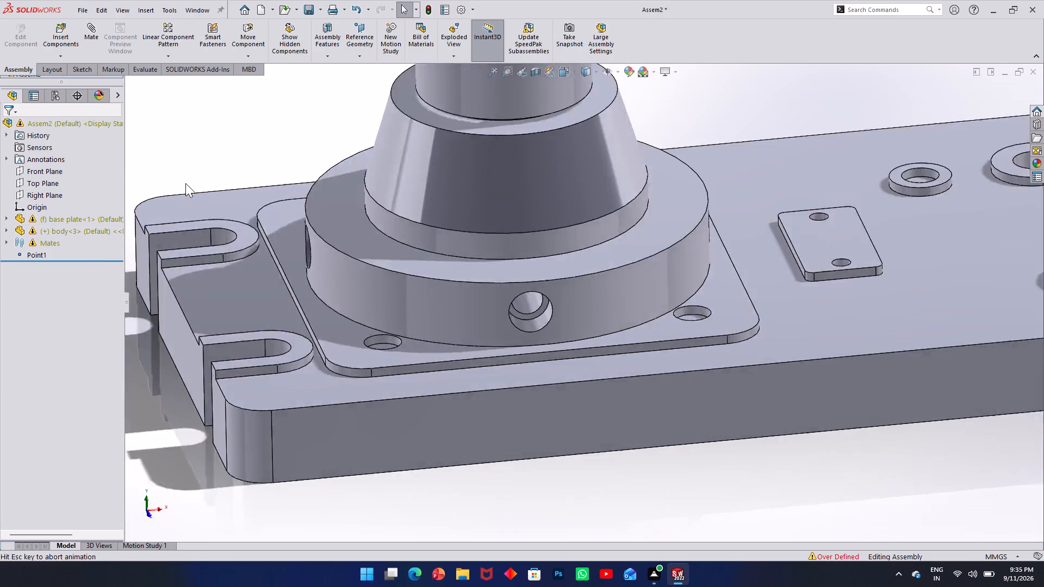
Add a Profile Center mate with 0 mm offset between the body's bottom face and the base plate's raised square pad.
scroll(594, 291, down, 3)
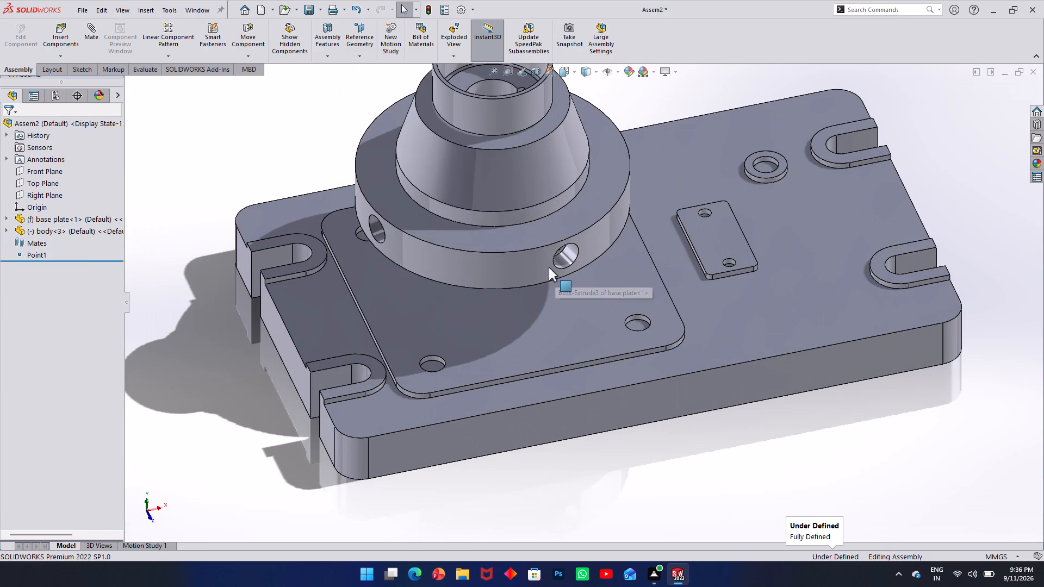
middle_drag(513, 241, 424, 64)
click(525, 280)
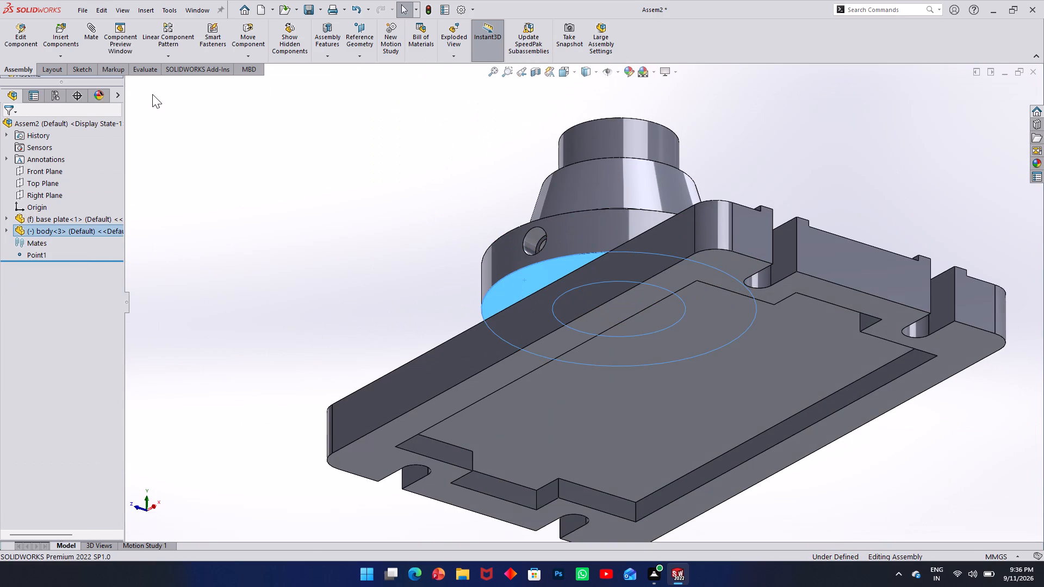
click(96, 35)
click(28, 149)
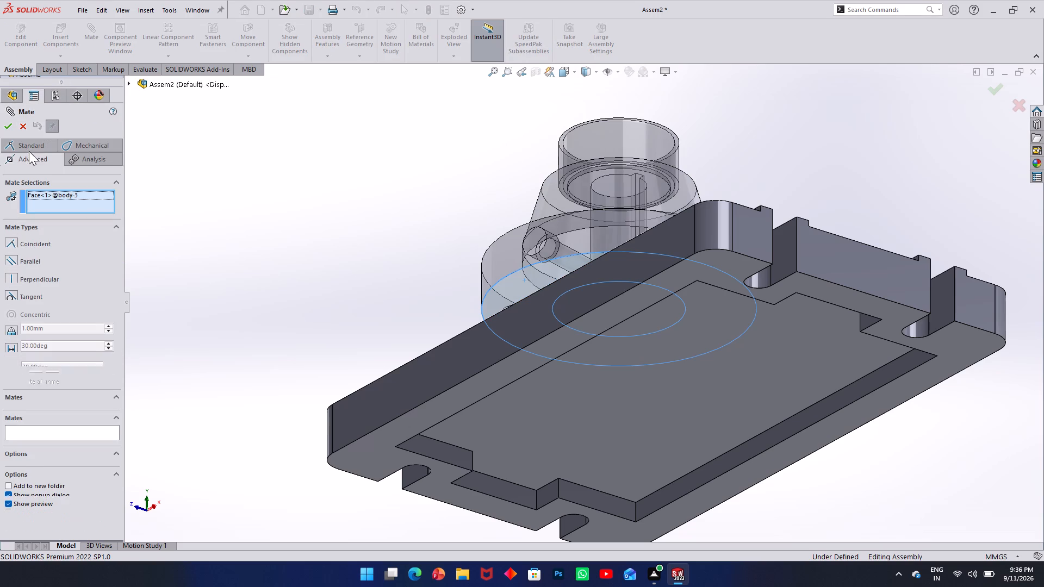
middle_drag(581, 337, 605, 417)
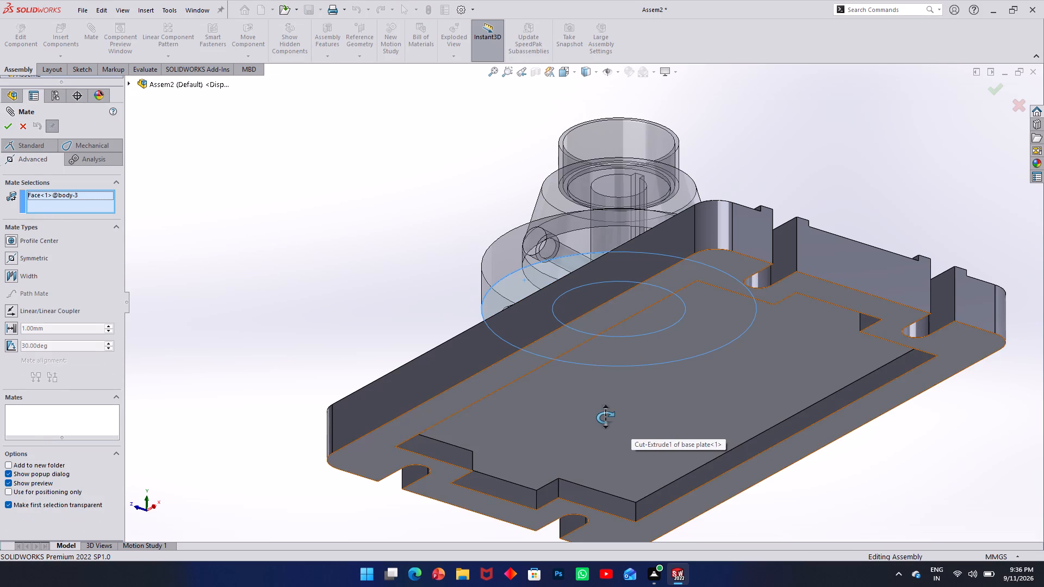
middle_drag(605, 417, 629, 470)
click(7, 242)
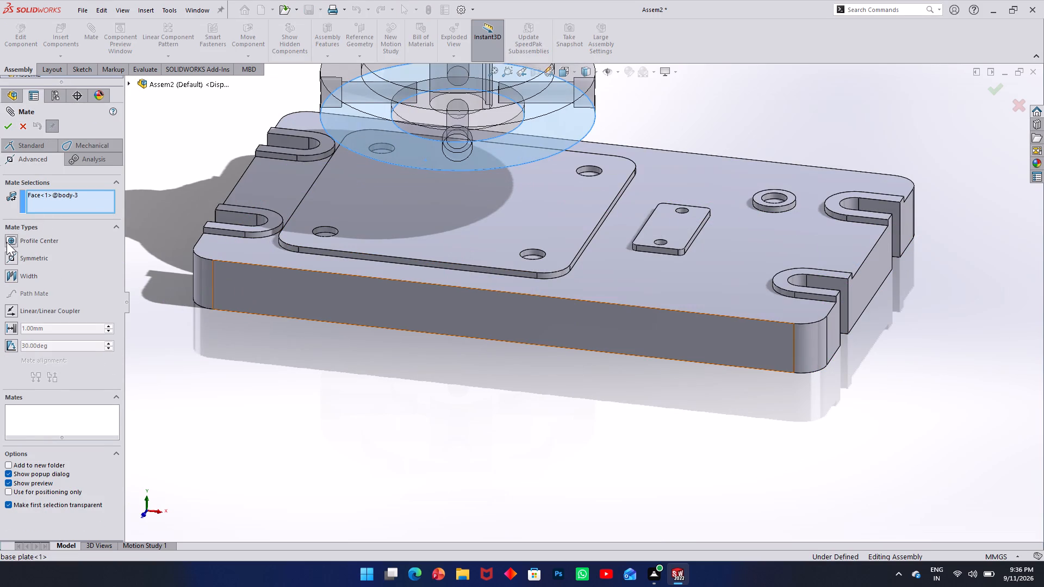
click(422, 214)
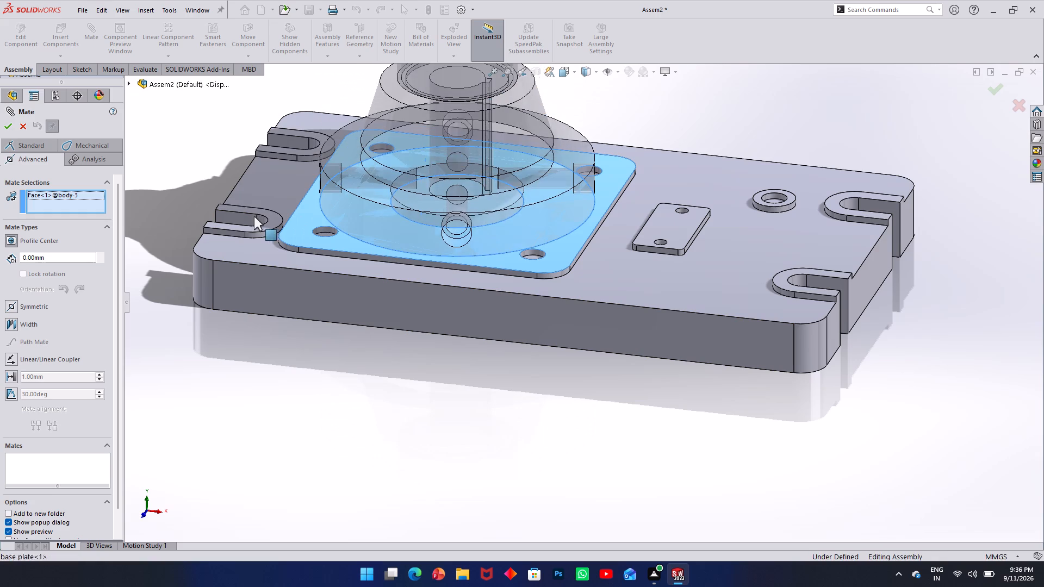
click(10, 121)
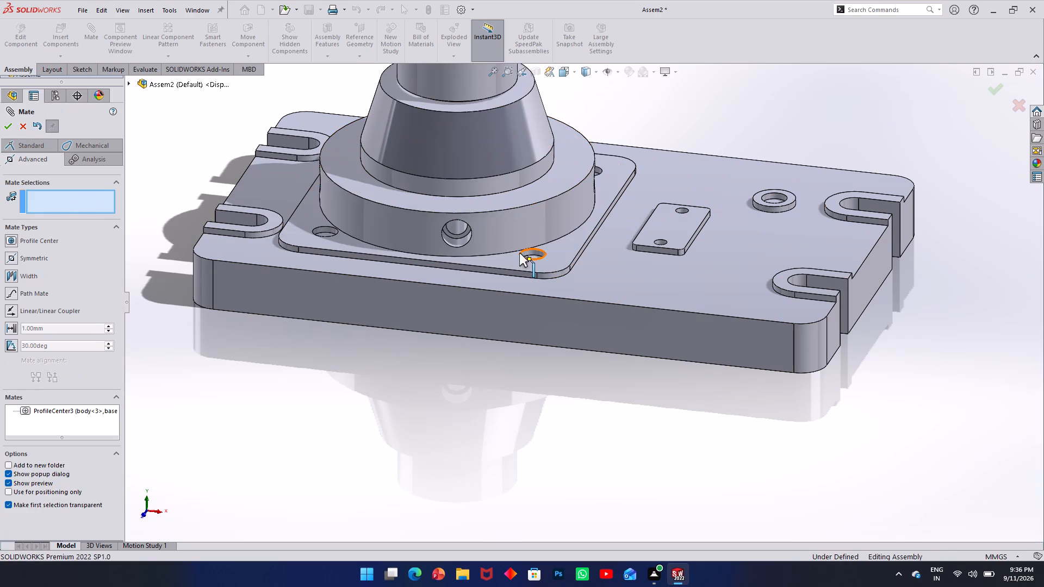
click(7, 122)
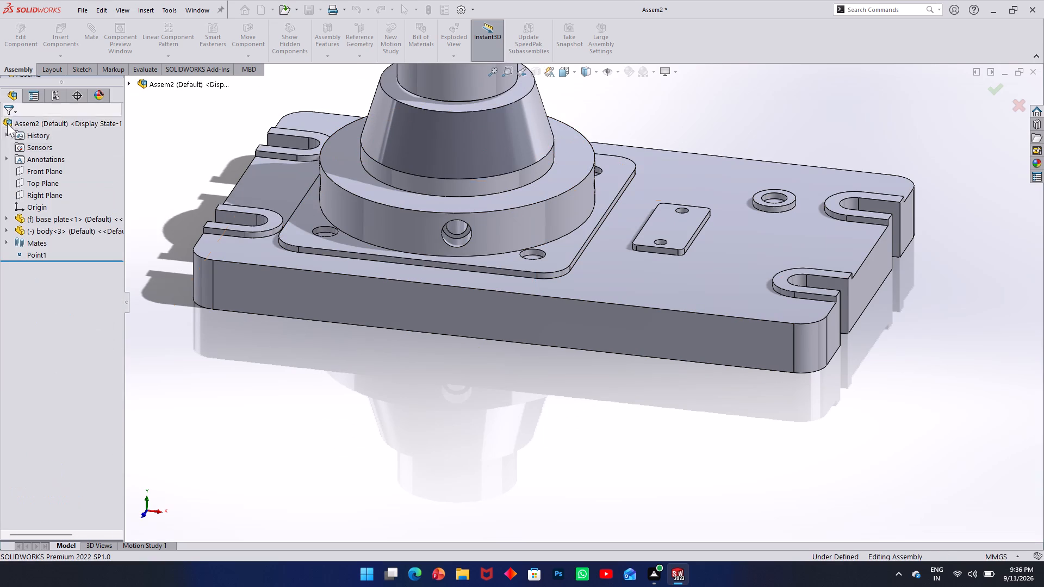
Rotate the body about its axis on the pad so a side hole faces the base plate's long front edge.
drag(452, 241, 386, 238)
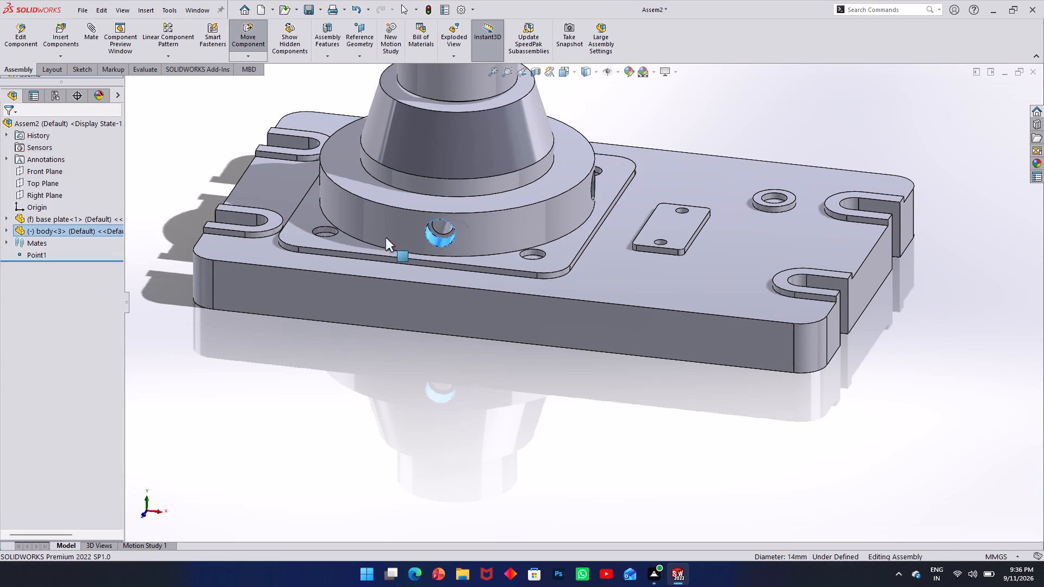
drag(386, 238, 338, 230)
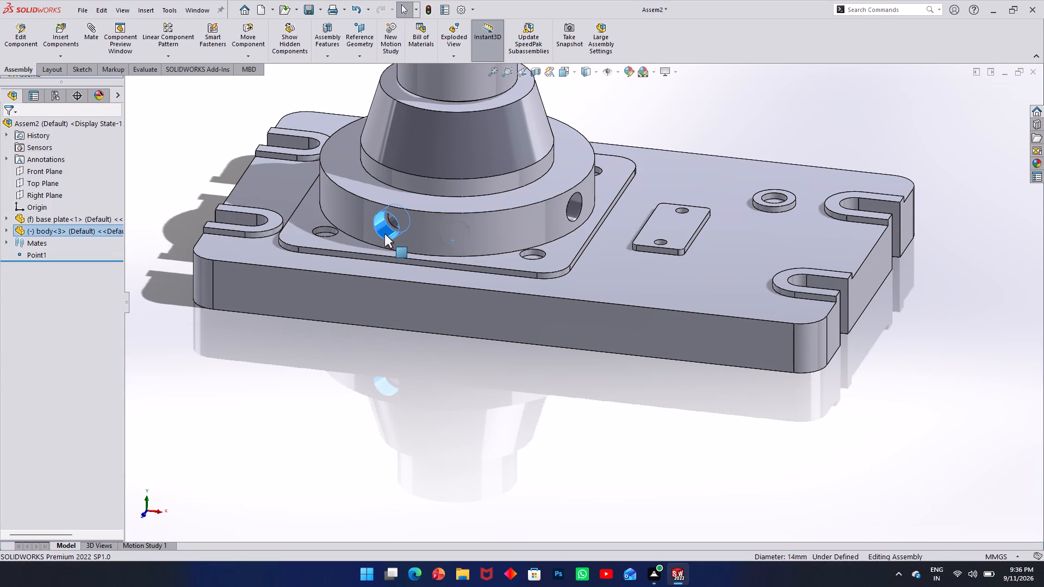
drag(384, 233, 445, 245)
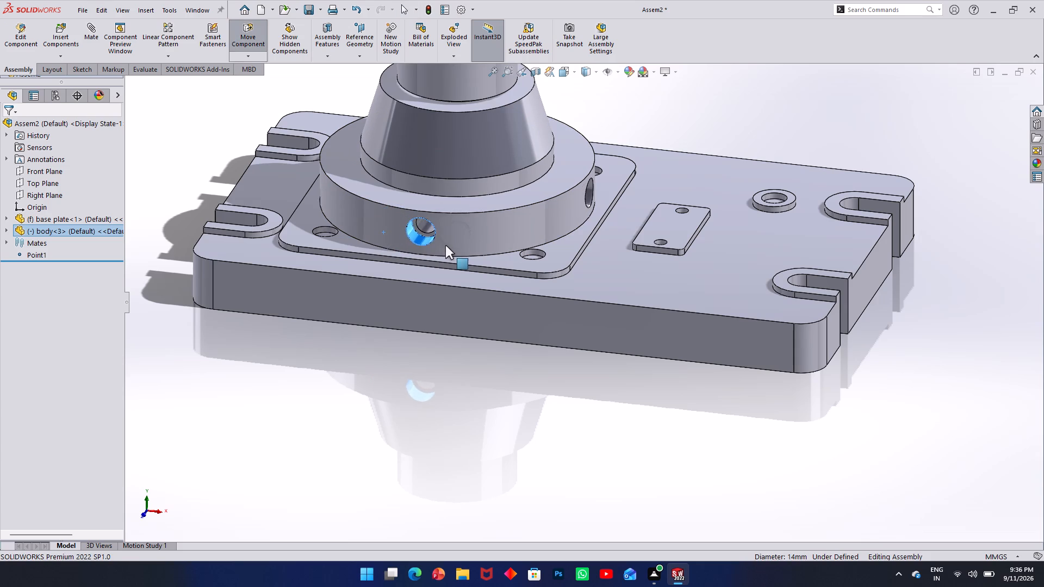
drag(445, 245, 446, 245)
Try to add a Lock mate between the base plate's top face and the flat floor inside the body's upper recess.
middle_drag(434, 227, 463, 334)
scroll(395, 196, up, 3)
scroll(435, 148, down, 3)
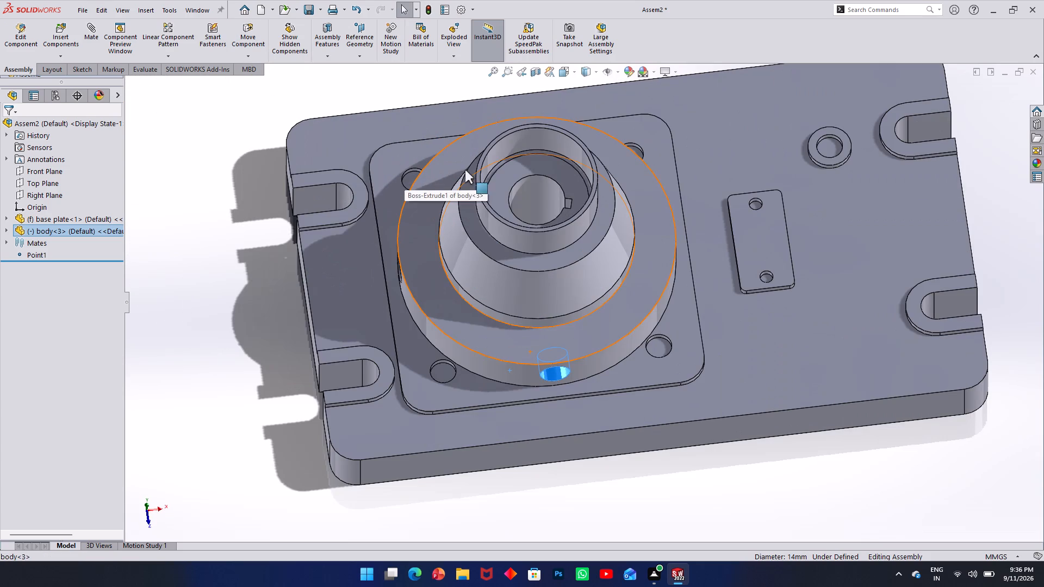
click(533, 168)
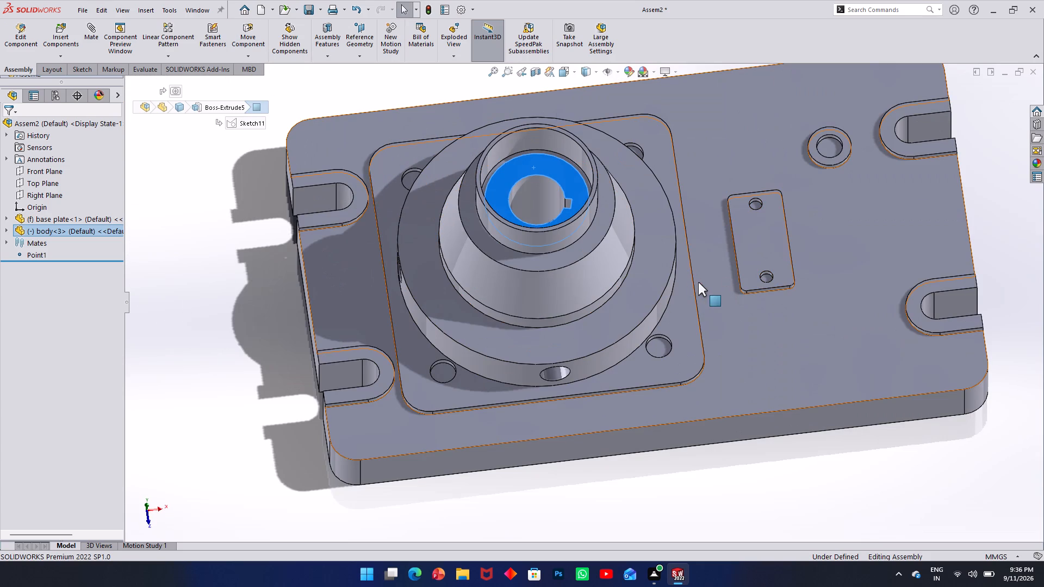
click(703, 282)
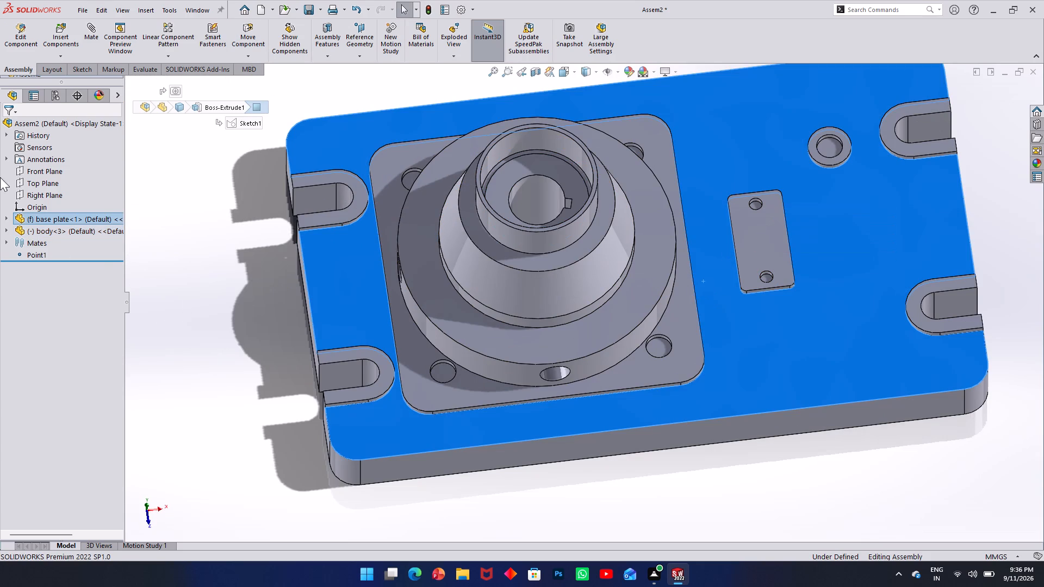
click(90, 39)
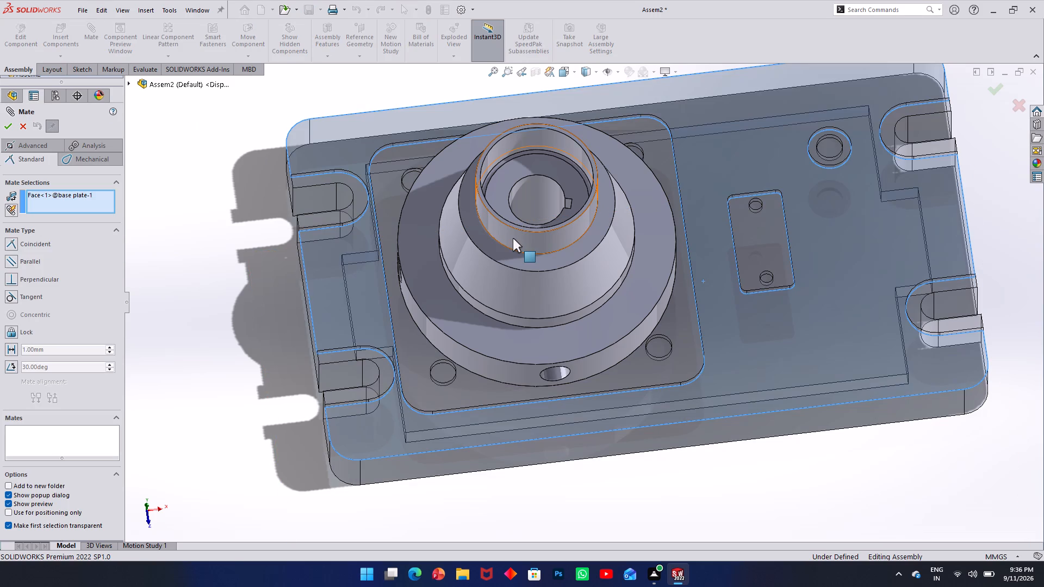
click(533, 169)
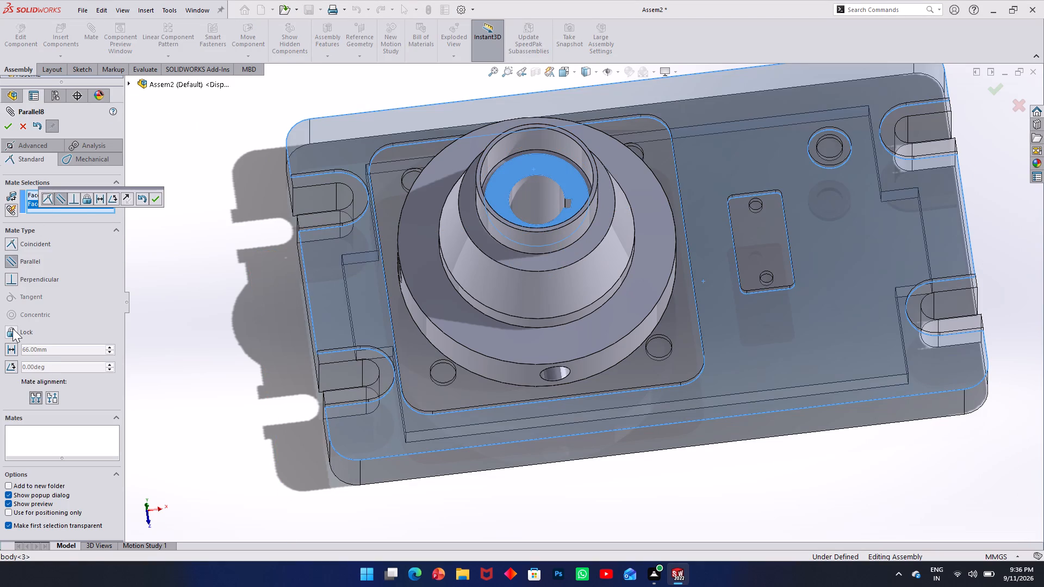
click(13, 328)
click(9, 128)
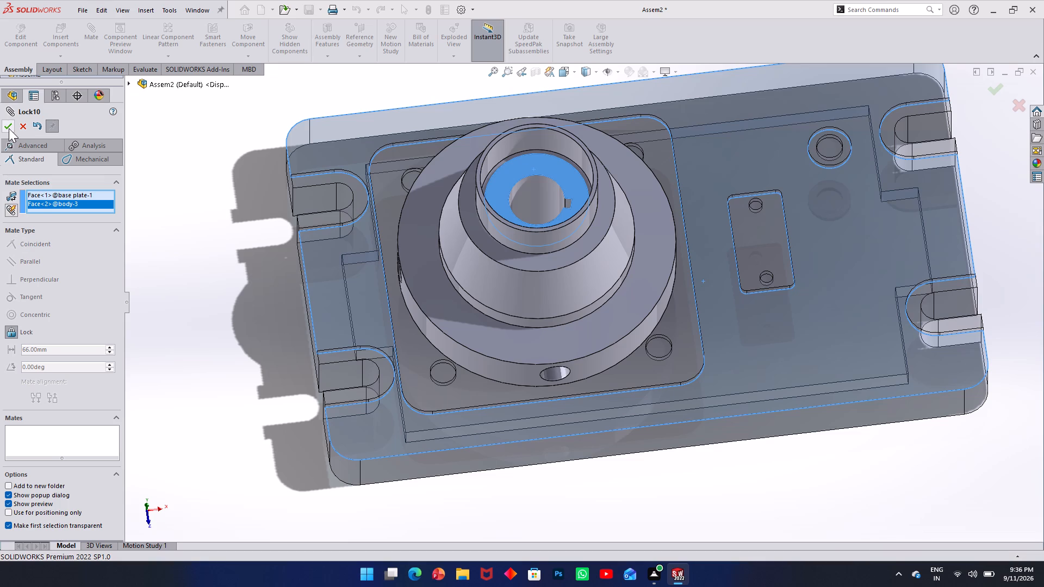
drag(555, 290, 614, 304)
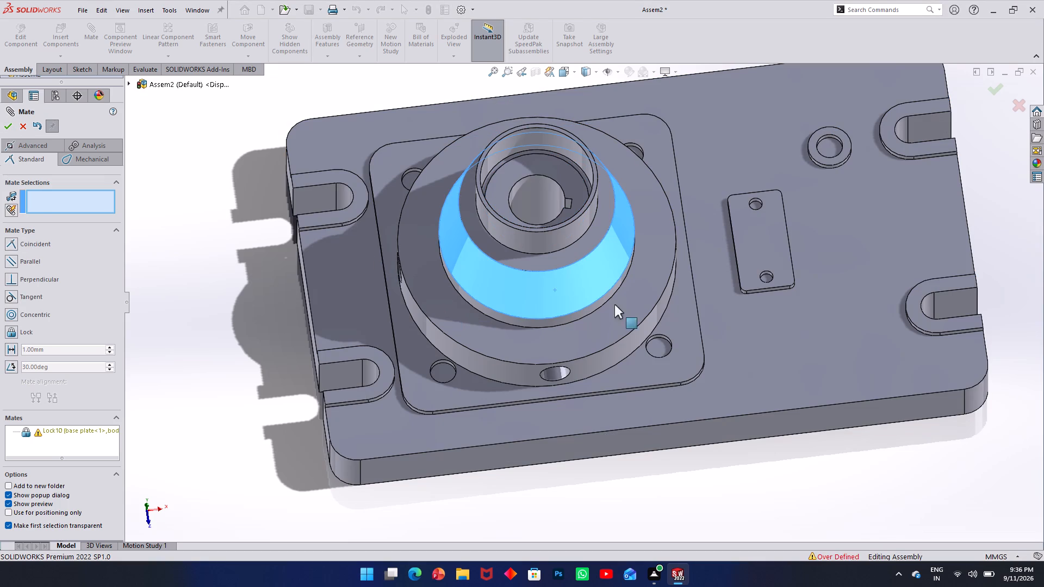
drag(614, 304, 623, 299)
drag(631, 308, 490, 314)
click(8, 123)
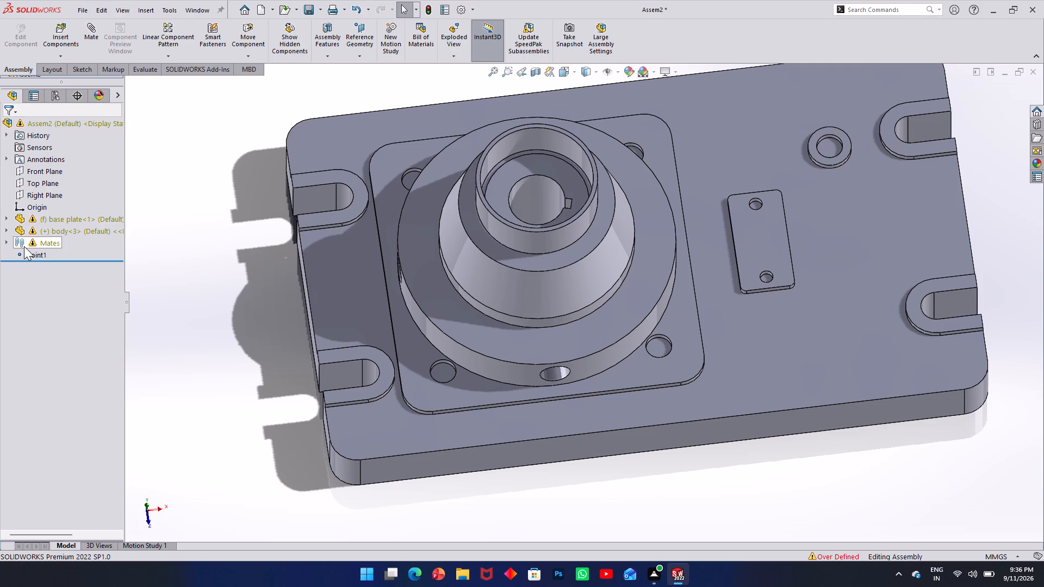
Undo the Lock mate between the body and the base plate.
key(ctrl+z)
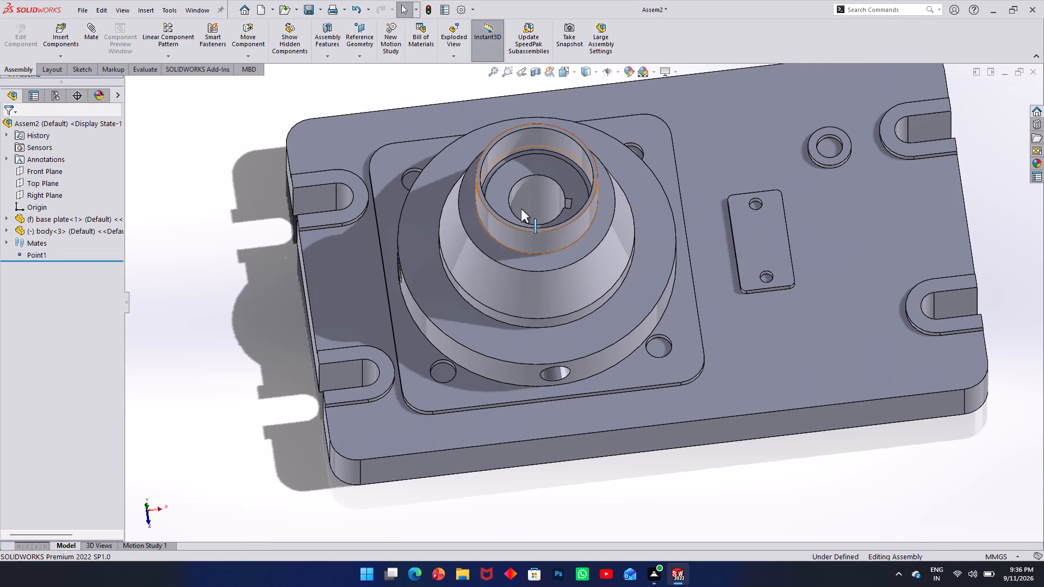
Rotate the body slightly about its axis on the pad to adjust the direction of the bore's keyway.
scroll(535, 209, down, 4)
scroll(536, 236, up, 3)
middle_drag(547, 224, 576, 233)
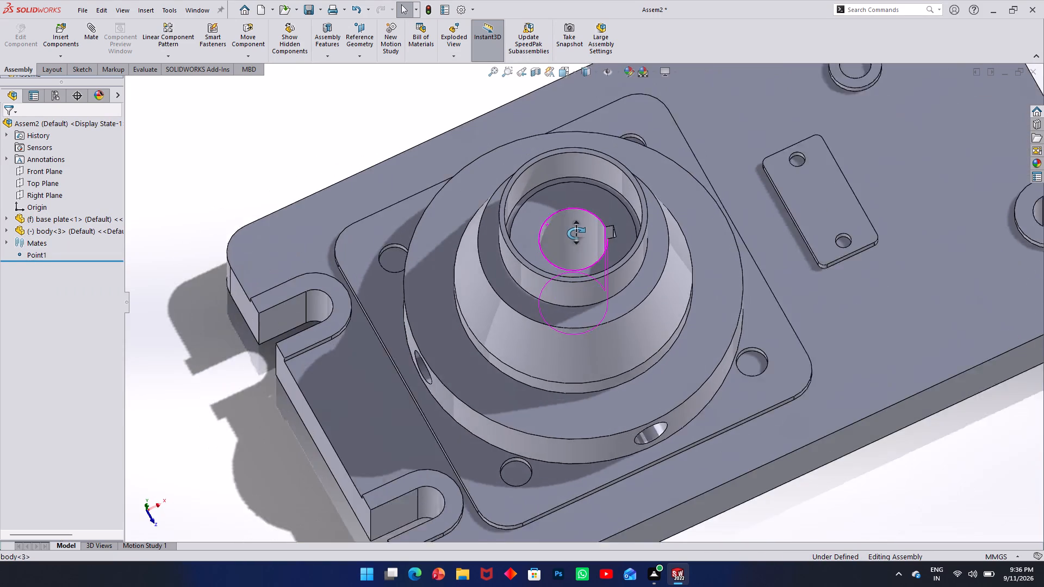
middle_drag(576, 233, 581, 232)
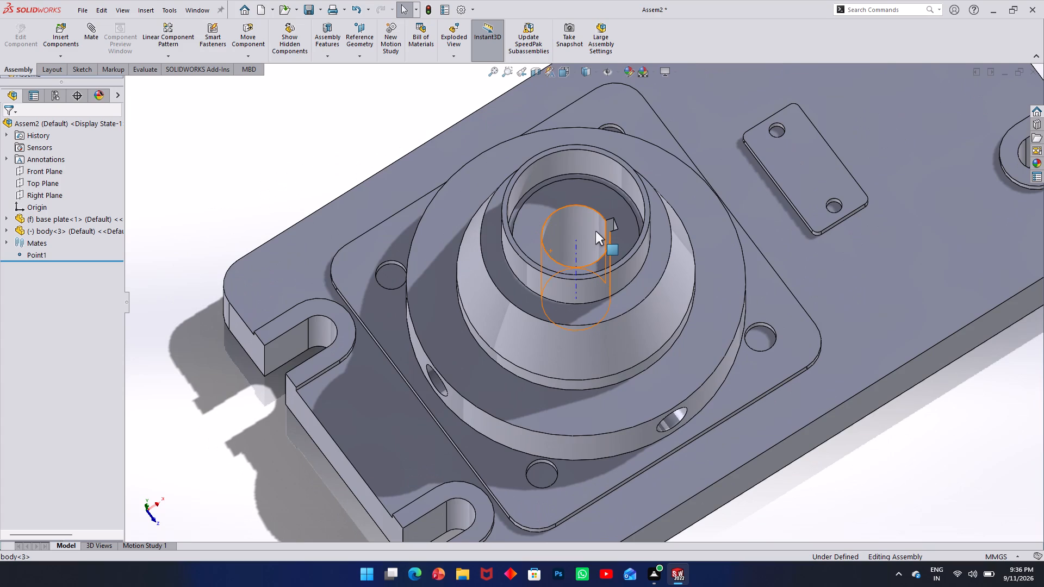
scroll(596, 231, down, 4)
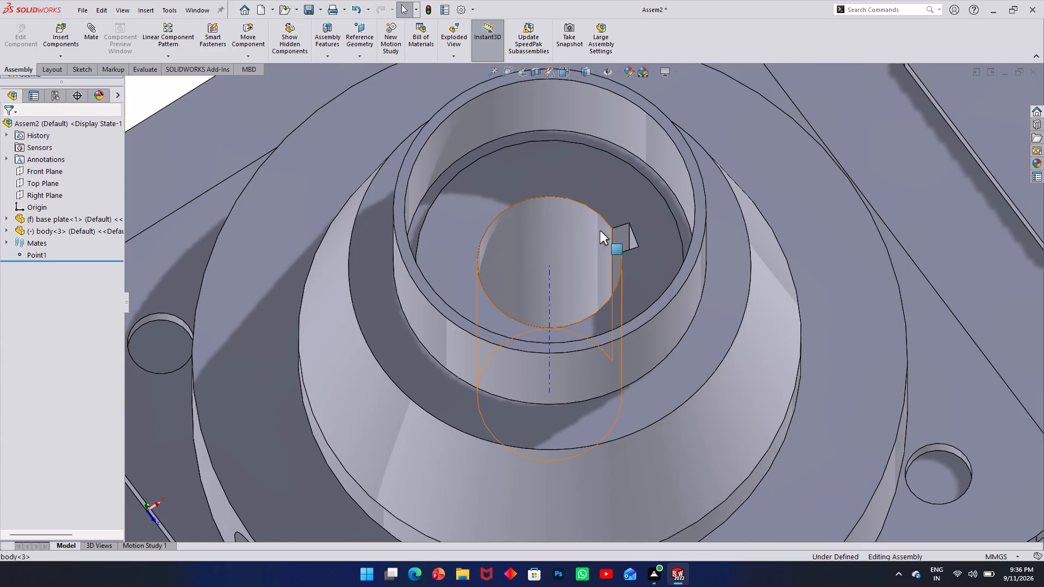
scroll(600, 230, up, 5)
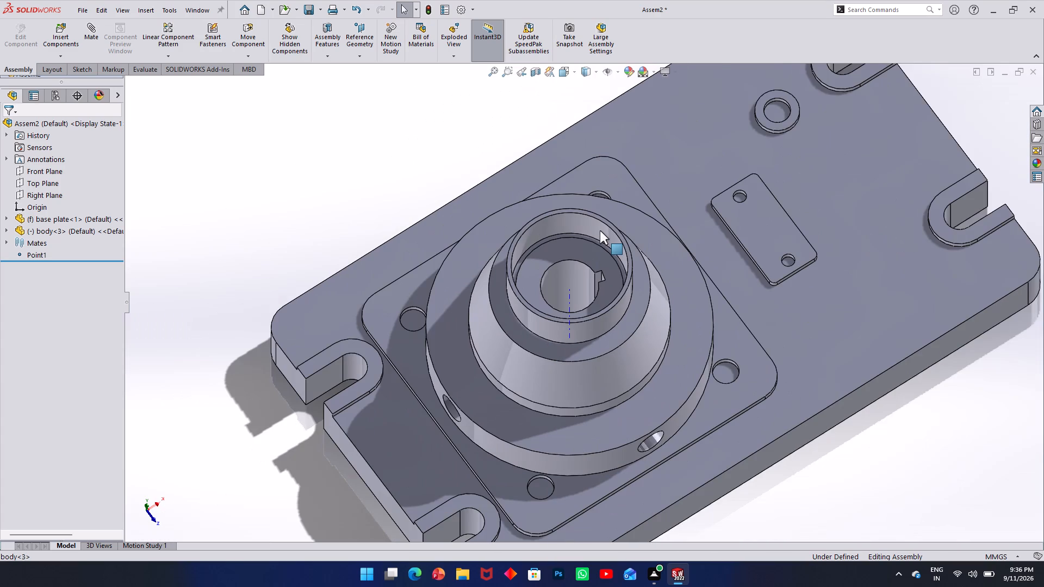
scroll(601, 230, down, 2)
scroll(601, 231, up, 2)
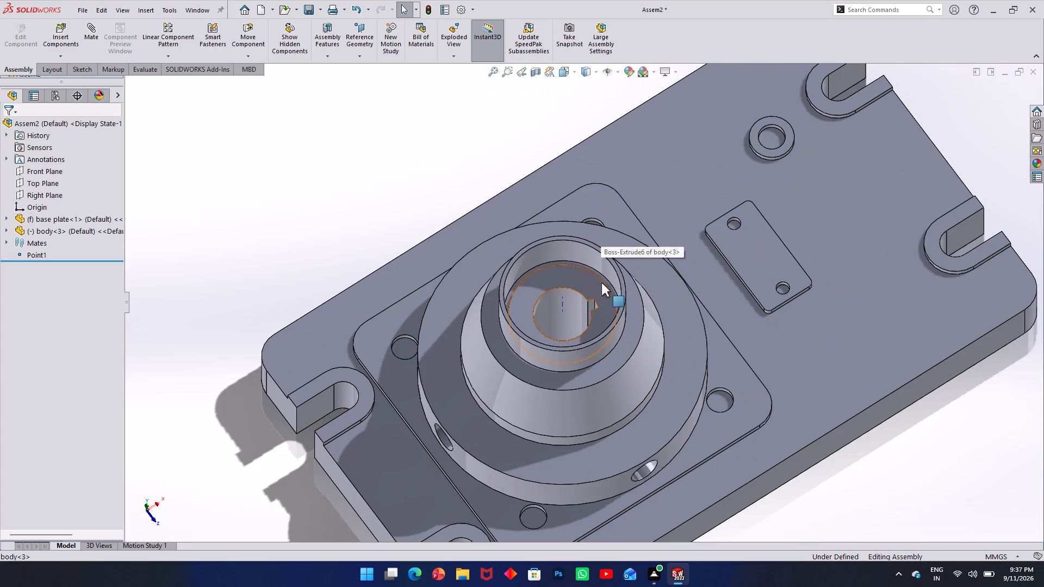
drag(681, 330, 667, 283)
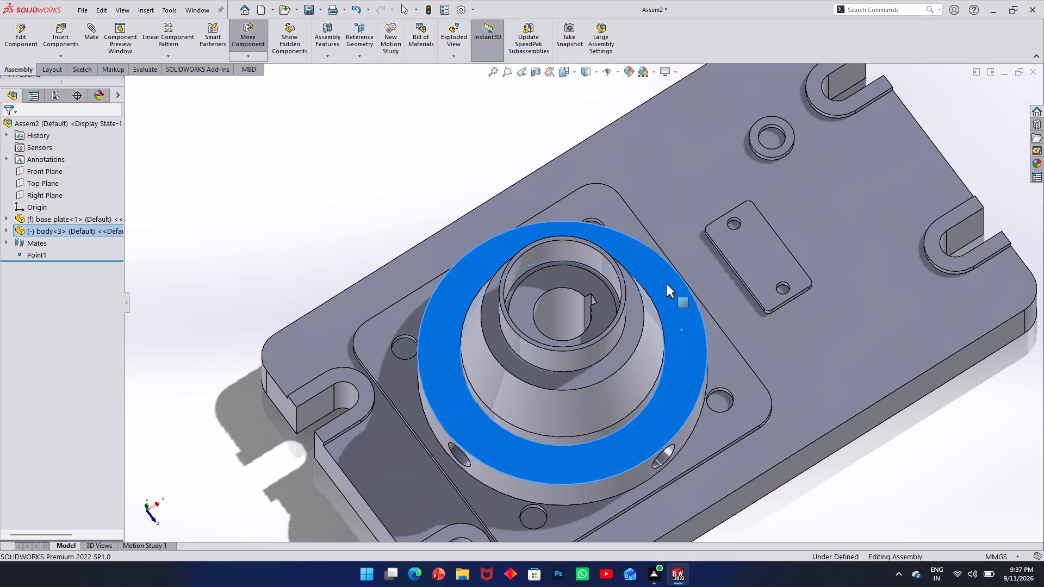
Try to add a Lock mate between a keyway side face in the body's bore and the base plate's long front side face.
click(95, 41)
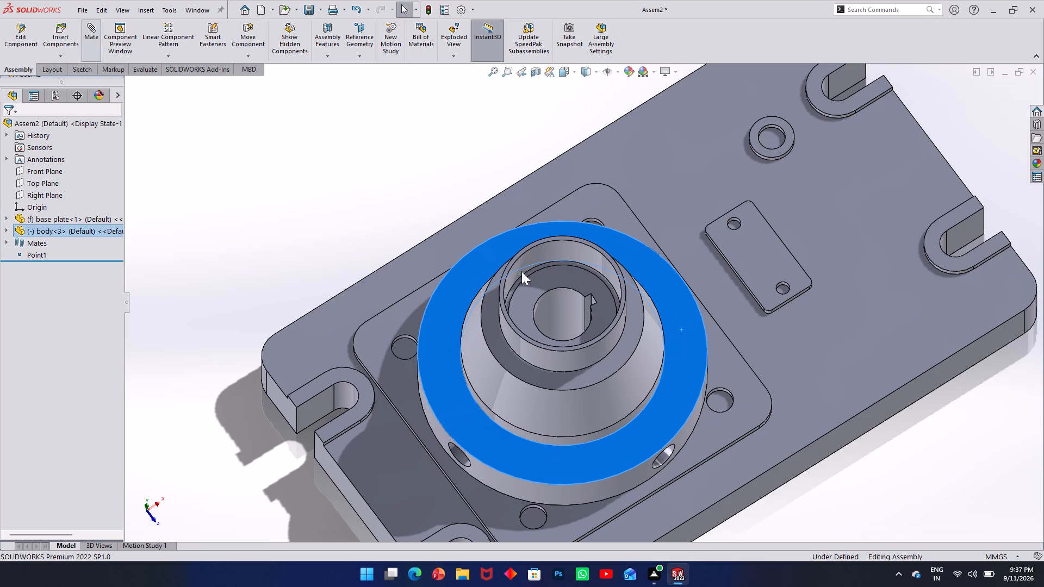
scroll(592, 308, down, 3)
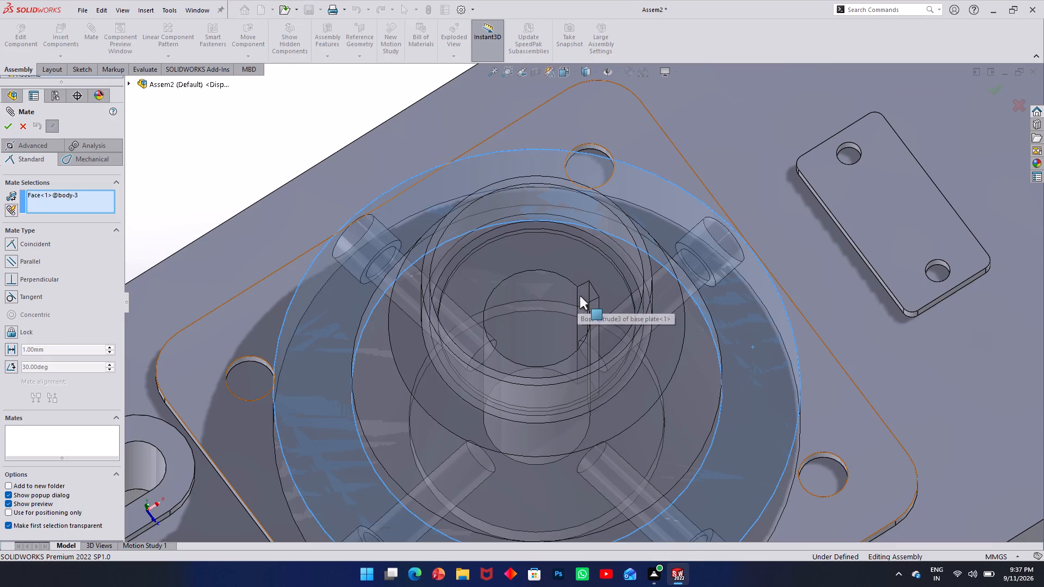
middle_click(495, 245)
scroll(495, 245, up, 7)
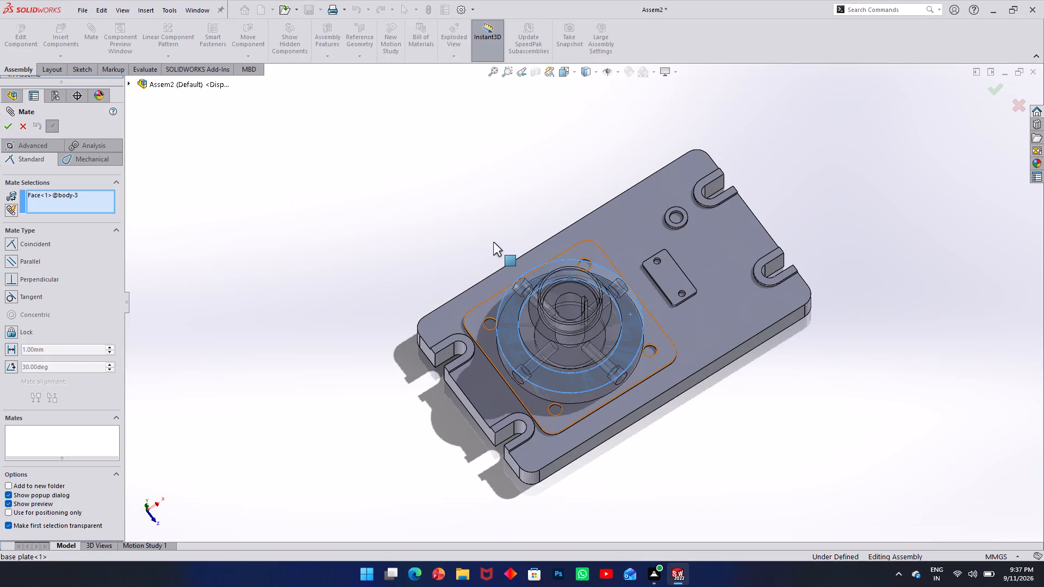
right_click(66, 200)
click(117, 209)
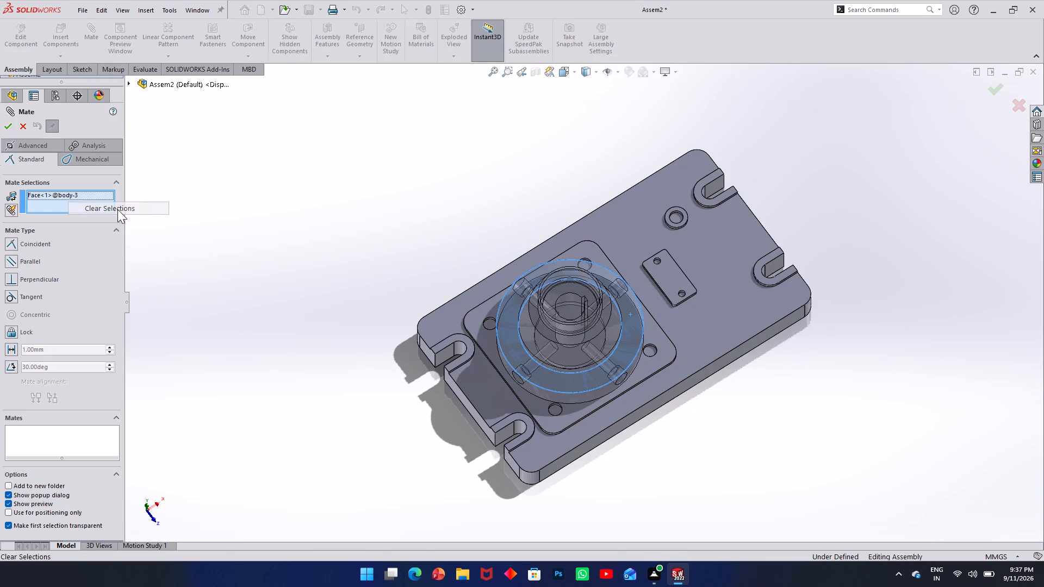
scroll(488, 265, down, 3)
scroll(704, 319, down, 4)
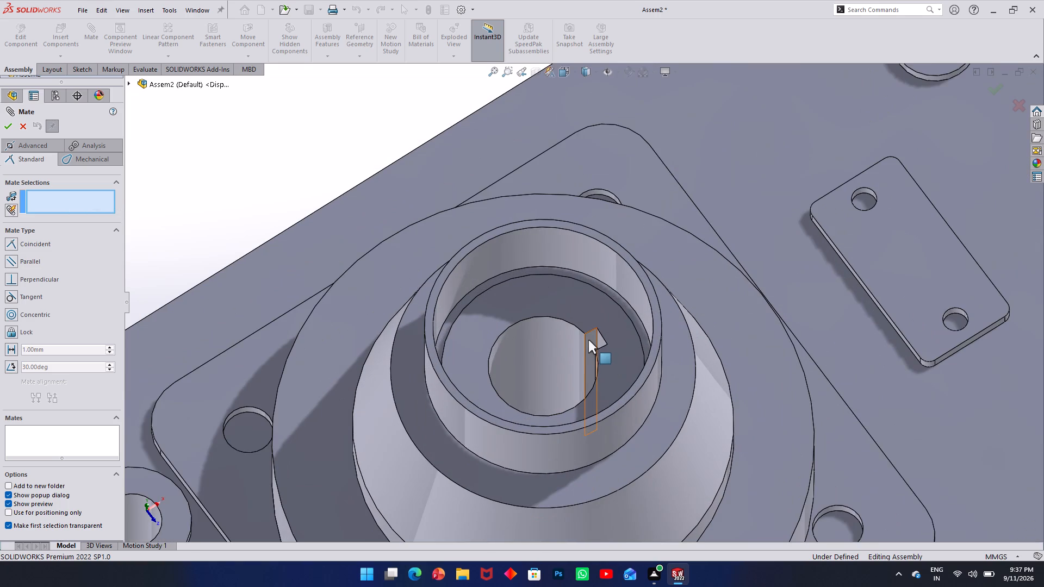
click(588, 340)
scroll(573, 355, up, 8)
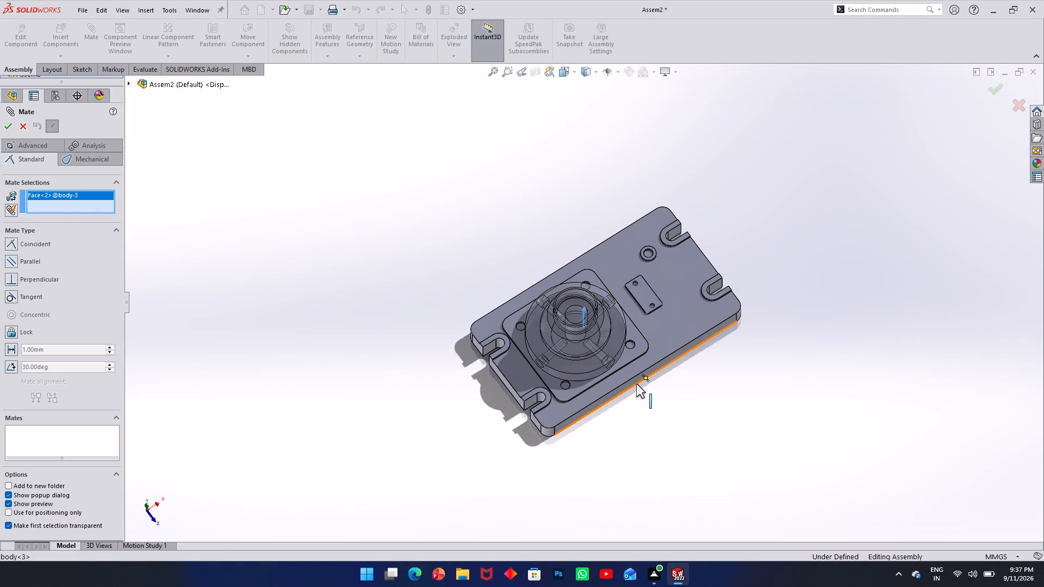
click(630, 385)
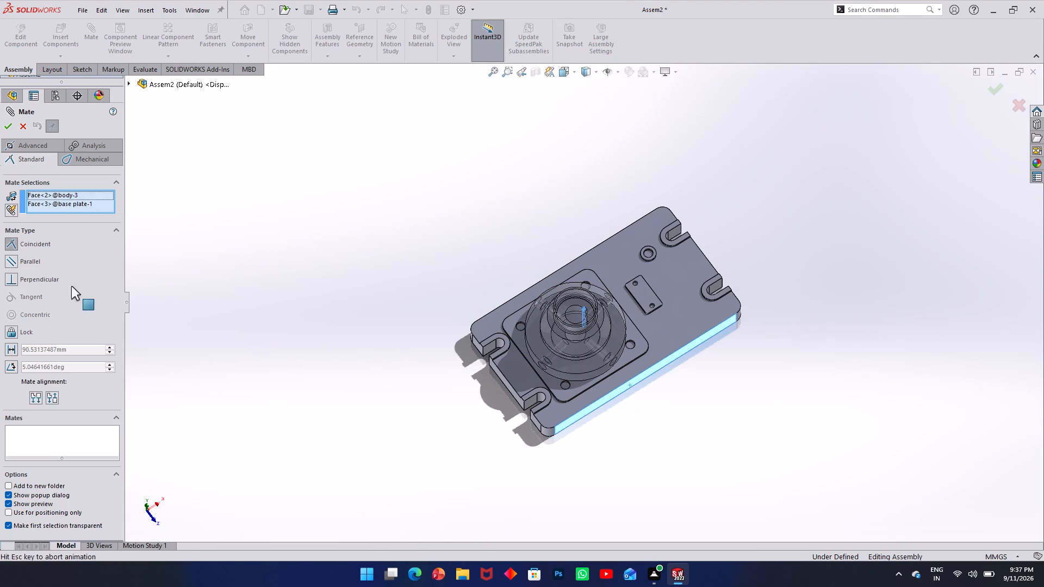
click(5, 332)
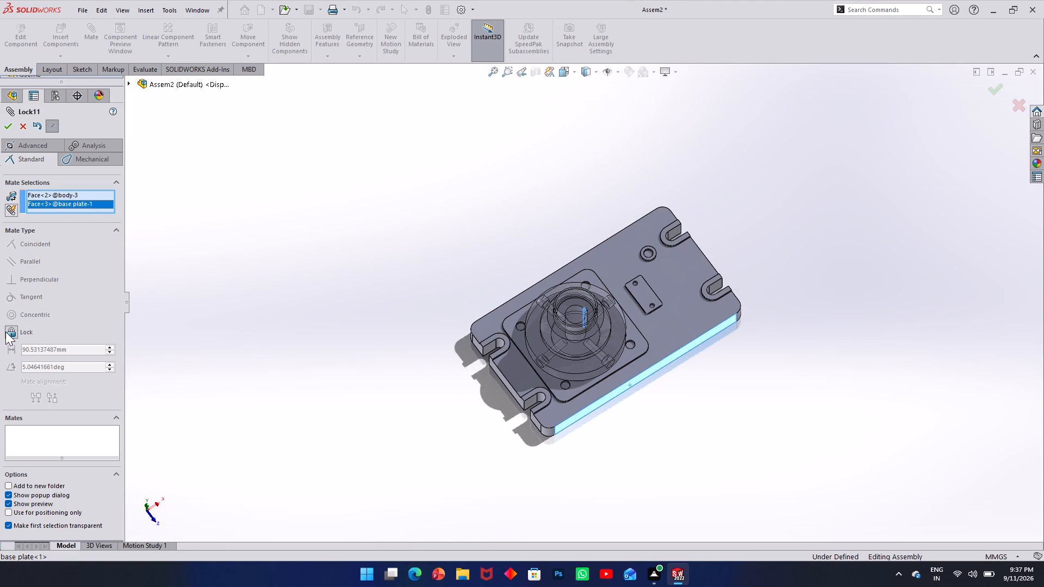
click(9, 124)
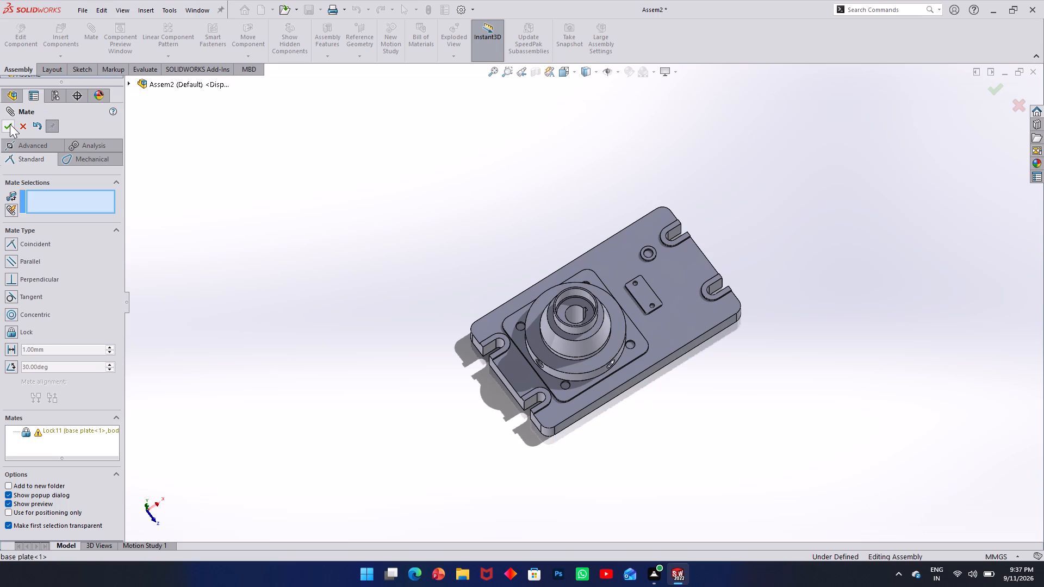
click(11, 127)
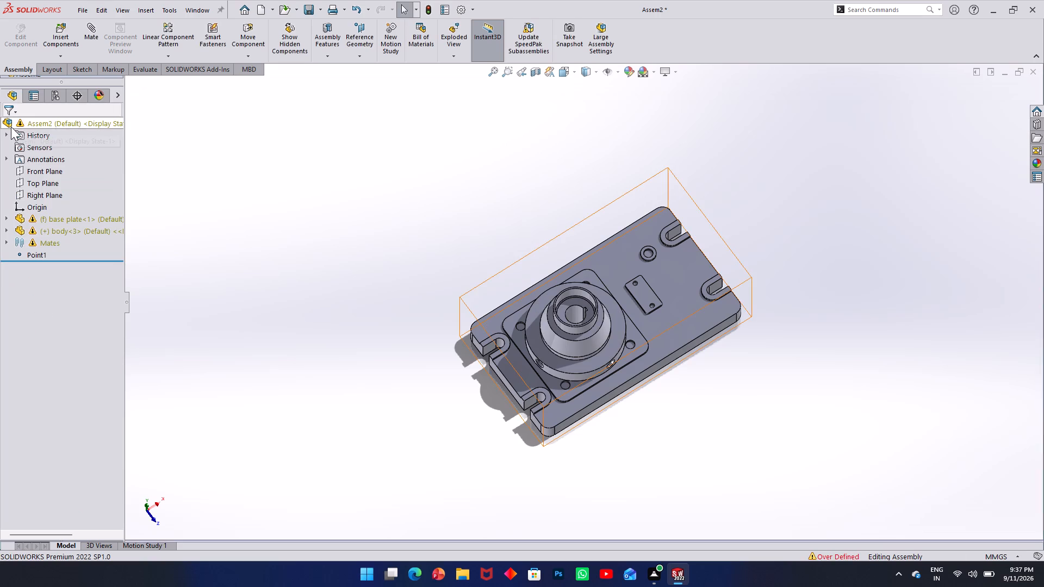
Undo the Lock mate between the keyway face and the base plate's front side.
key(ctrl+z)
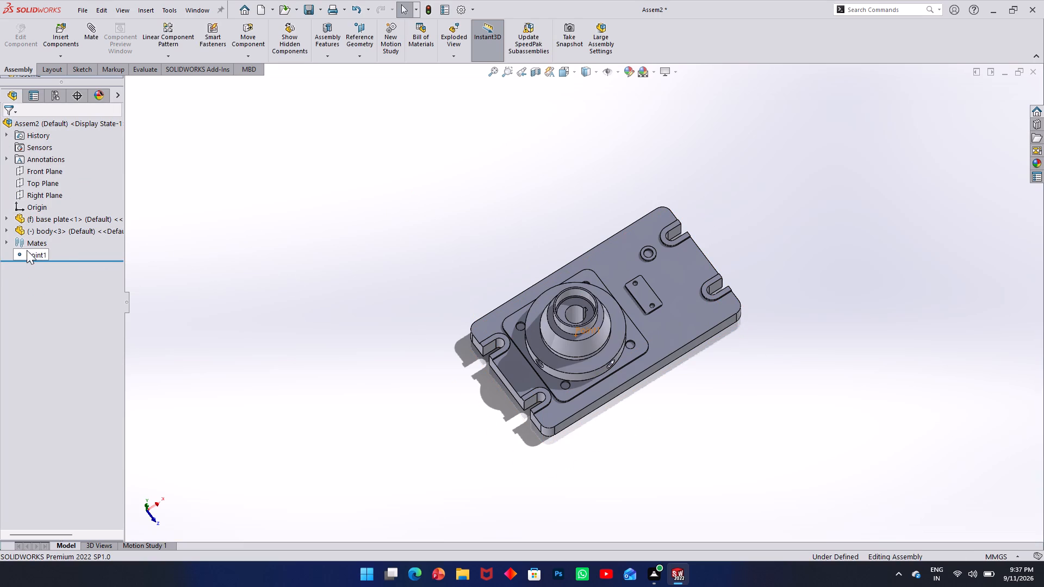
Delete the Profile Center mate between the body and the base plate.
click(9, 242)
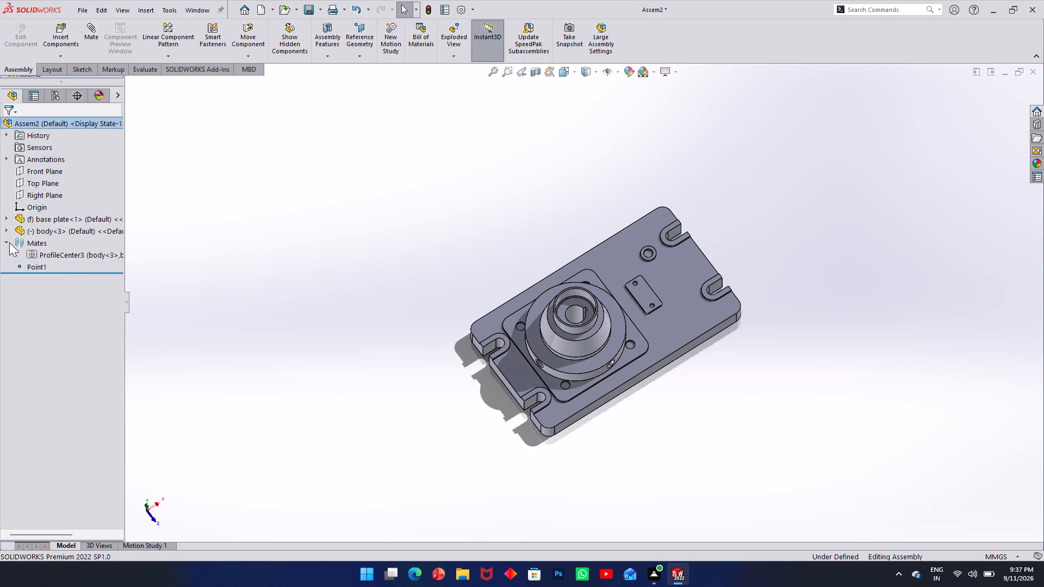
right_click(80, 255)
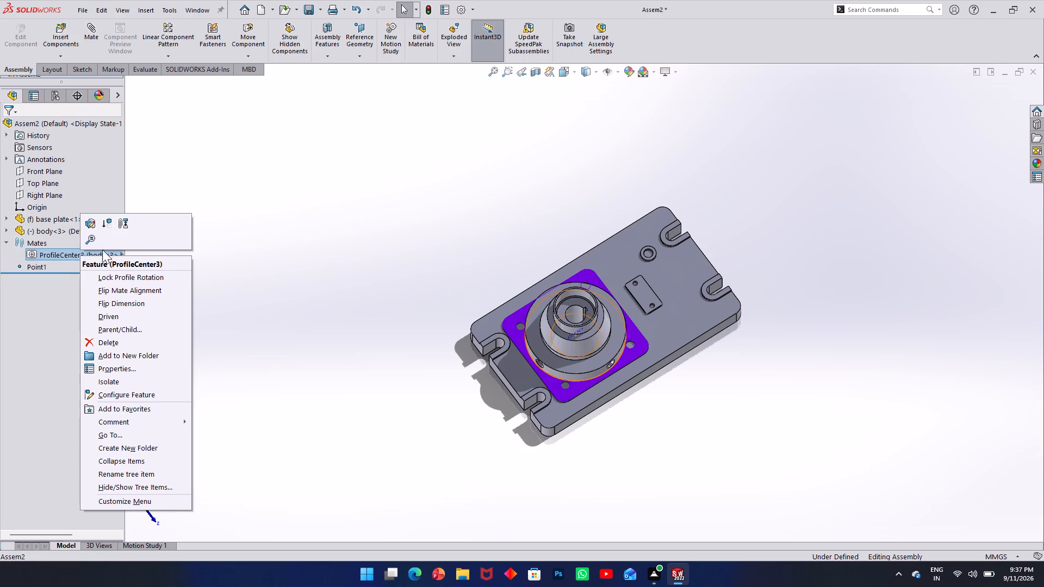
click(102, 335)
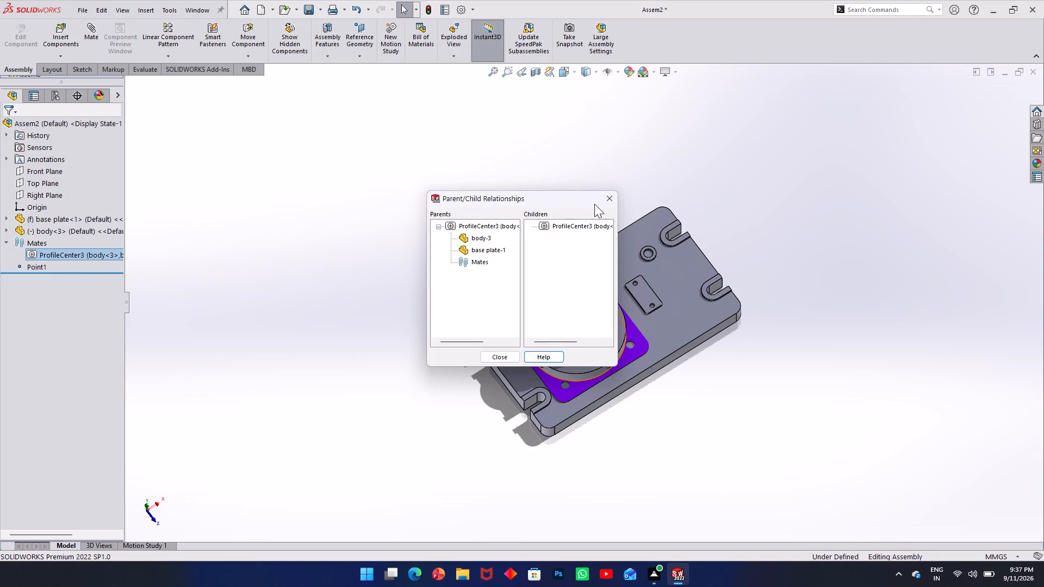
click(614, 198)
right_click(103, 257)
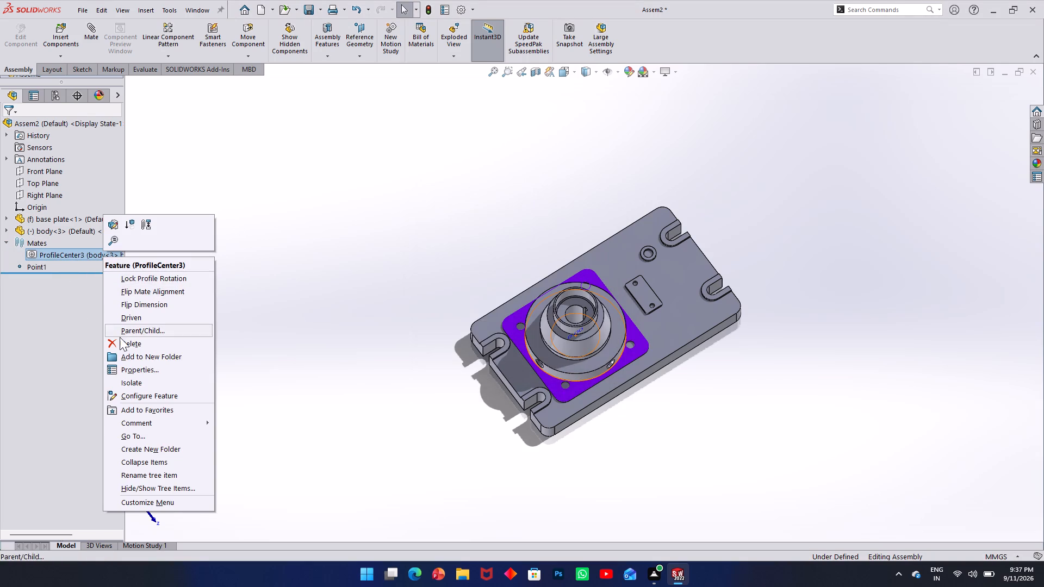
click(120, 339)
click(587, 232)
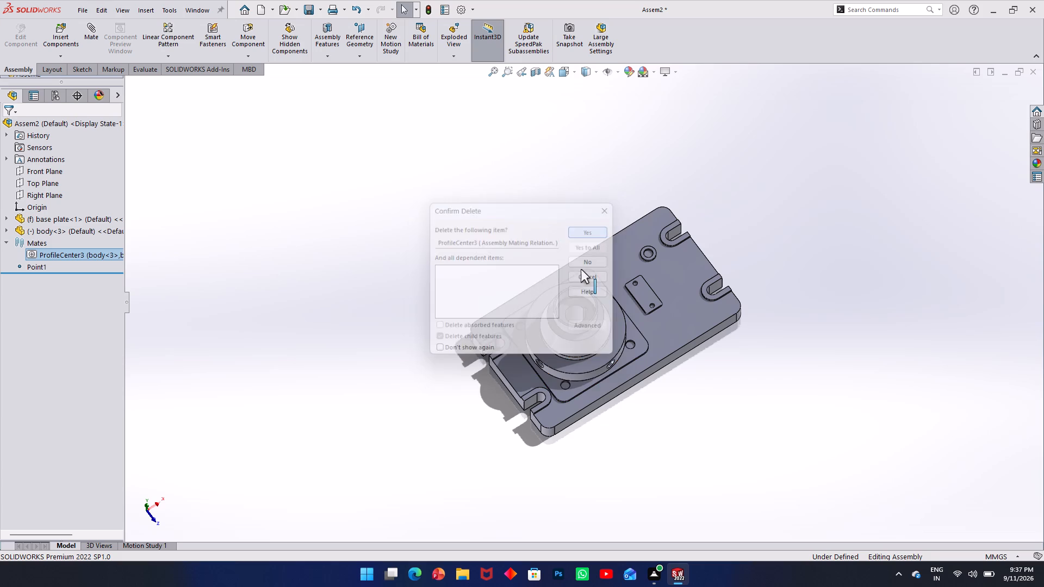
Move the freed body up off the square pad so it sits clear above the base plate.
drag(590, 356, 586, 259)
middle_drag(558, 366, 551, 351)
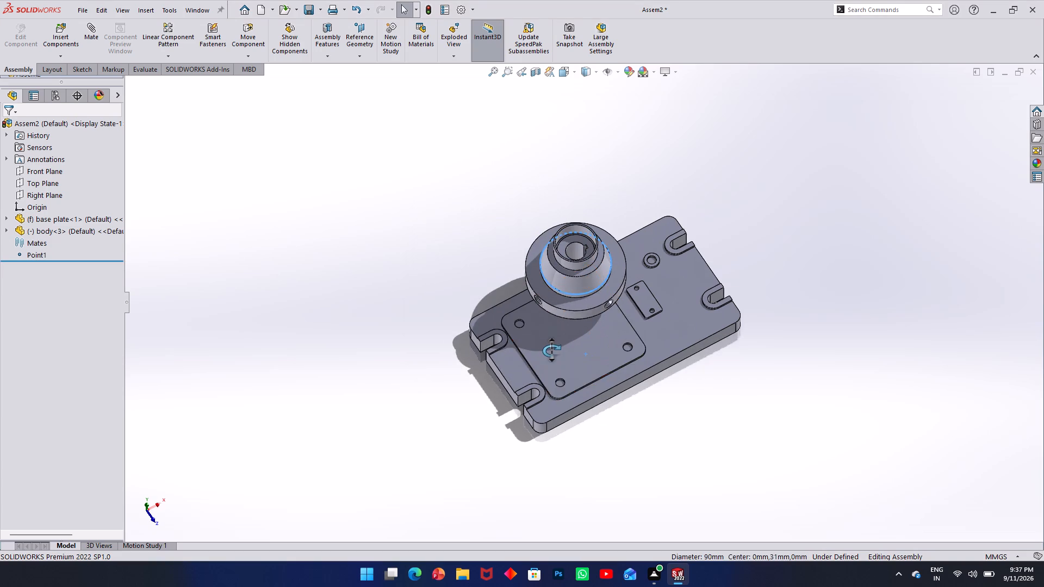
middle_drag(551, 351, 507, 105)
scroll(579, 295, down, 1)
middle_drag(579, 295, 606, 361)
scroll(608, 316, down, 2)
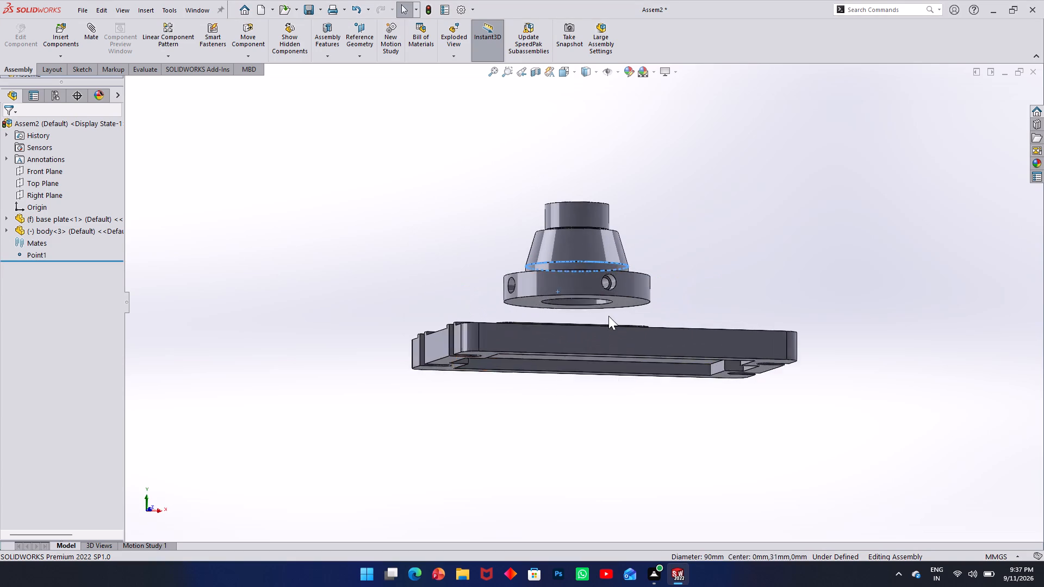
scroll(608, 316, down, 3)
drag(579, 264, 521, 209)
scroll(517, 286, down, 3)
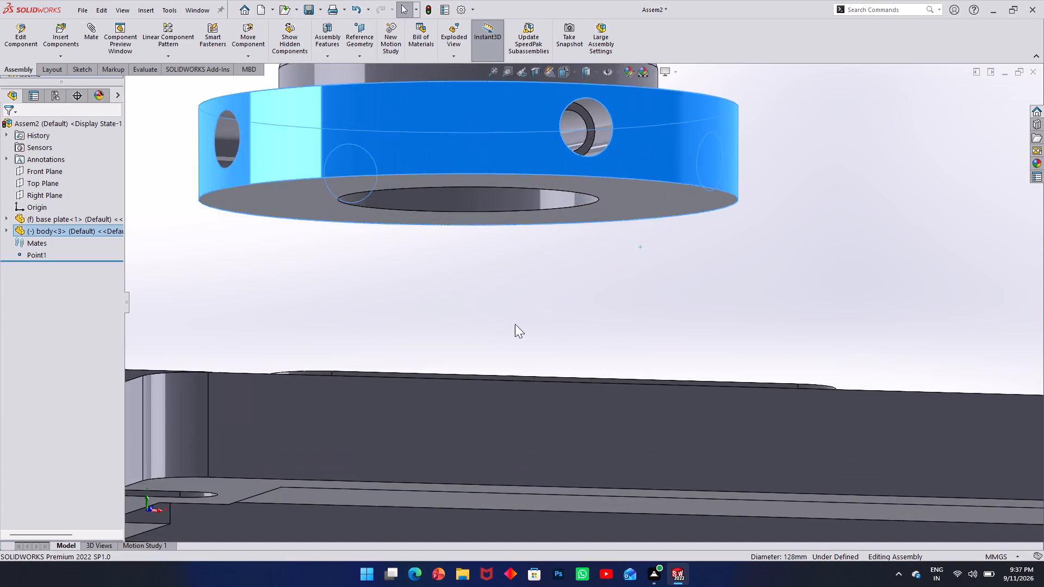
scroll(506, 359, up, 5)
middle_drag(512, 348, 475, 300)
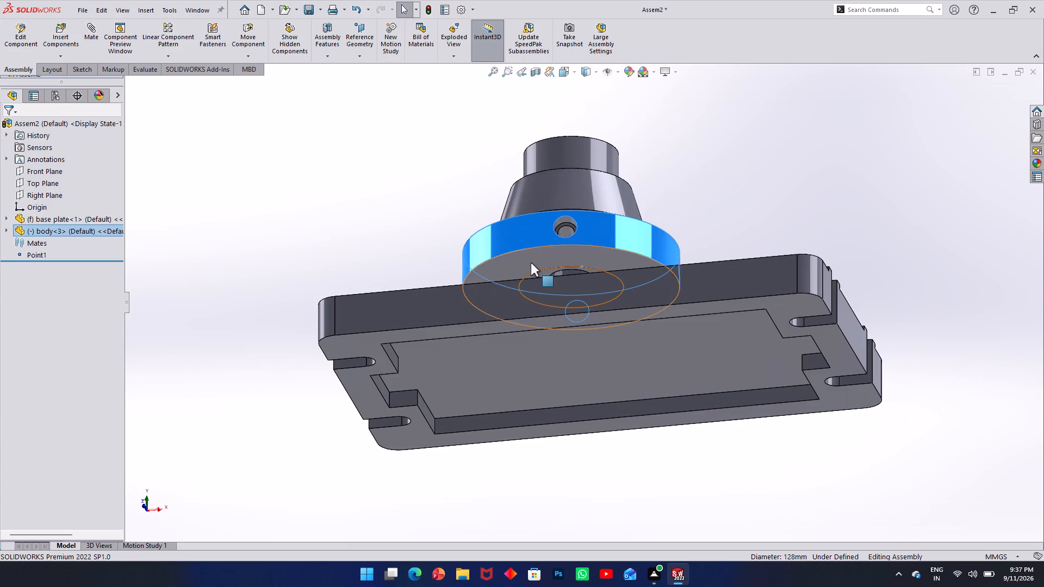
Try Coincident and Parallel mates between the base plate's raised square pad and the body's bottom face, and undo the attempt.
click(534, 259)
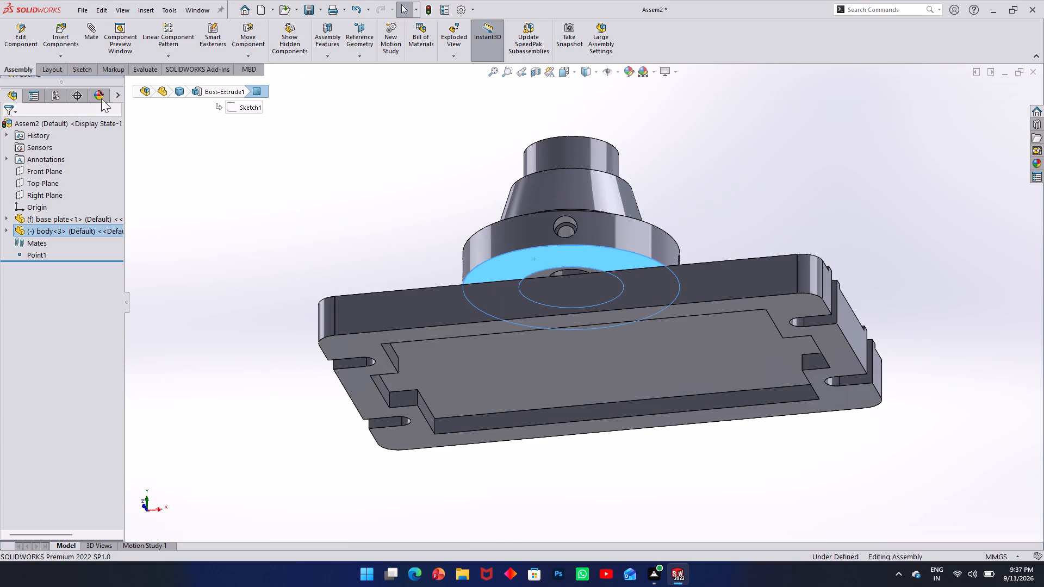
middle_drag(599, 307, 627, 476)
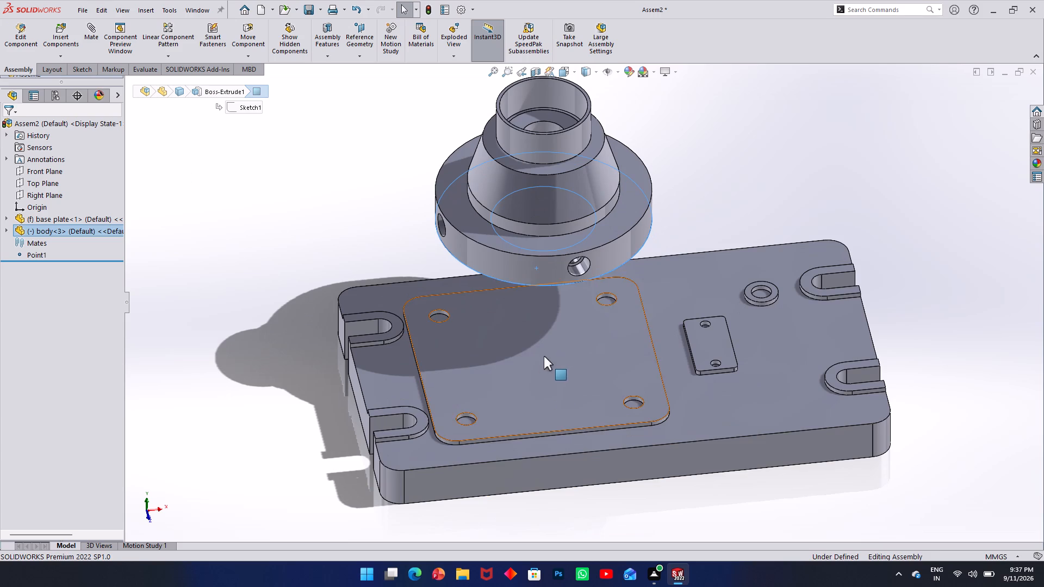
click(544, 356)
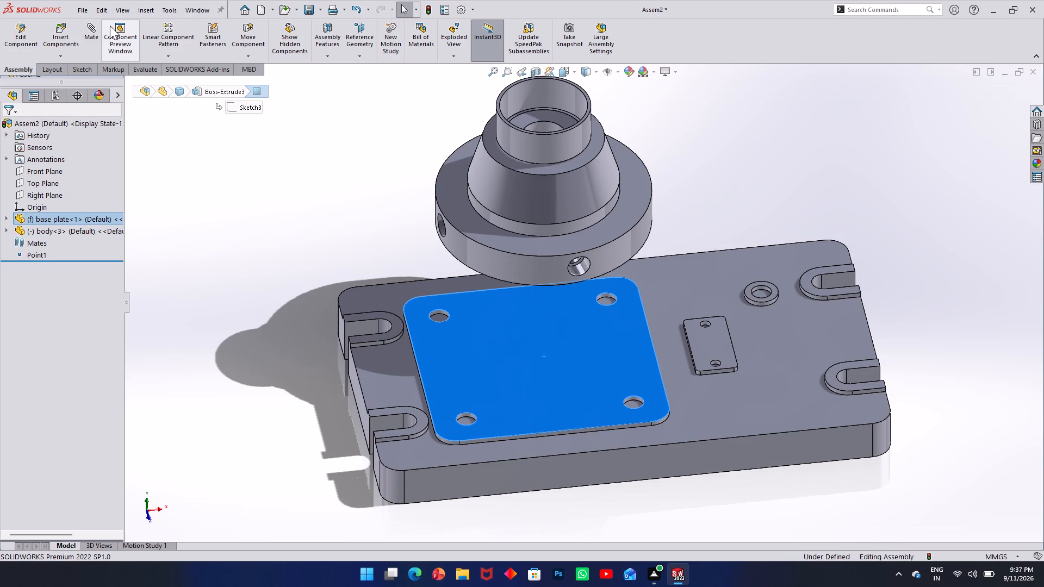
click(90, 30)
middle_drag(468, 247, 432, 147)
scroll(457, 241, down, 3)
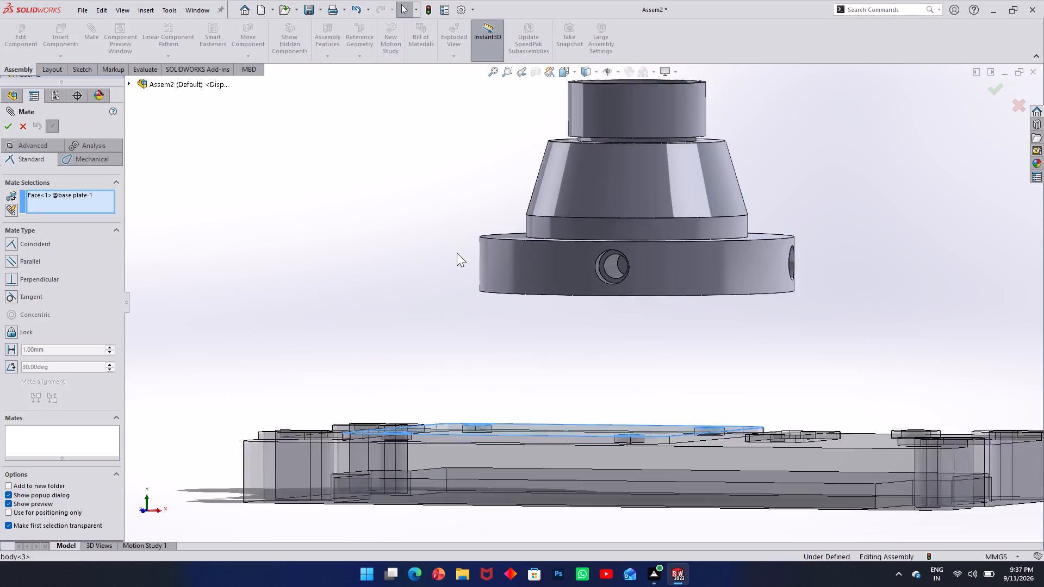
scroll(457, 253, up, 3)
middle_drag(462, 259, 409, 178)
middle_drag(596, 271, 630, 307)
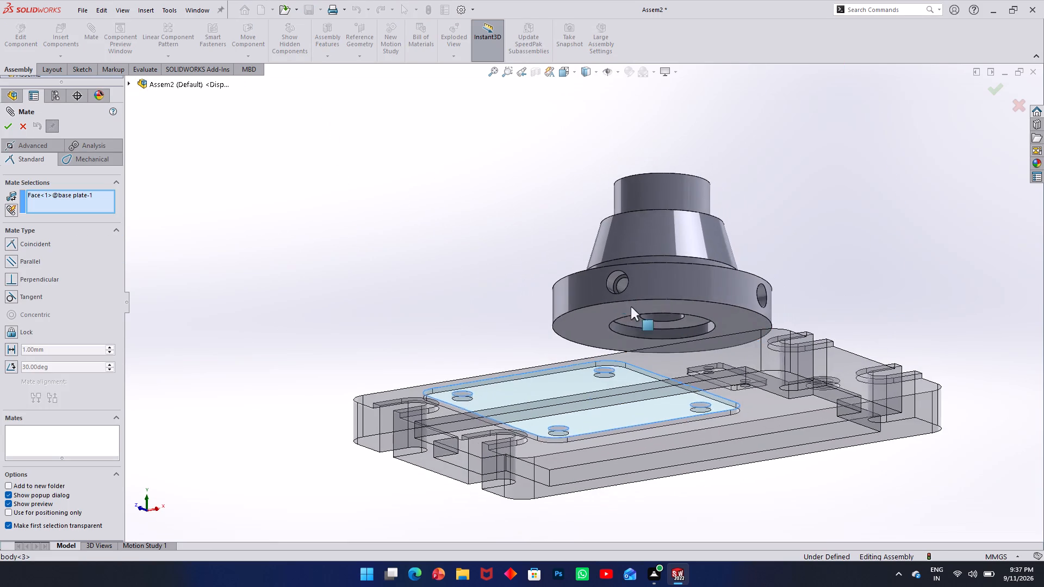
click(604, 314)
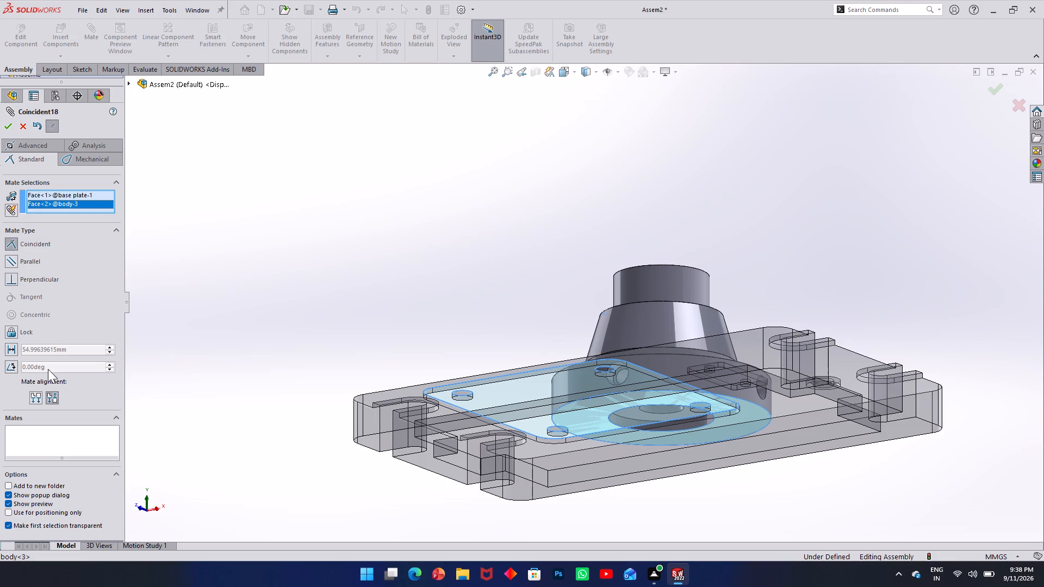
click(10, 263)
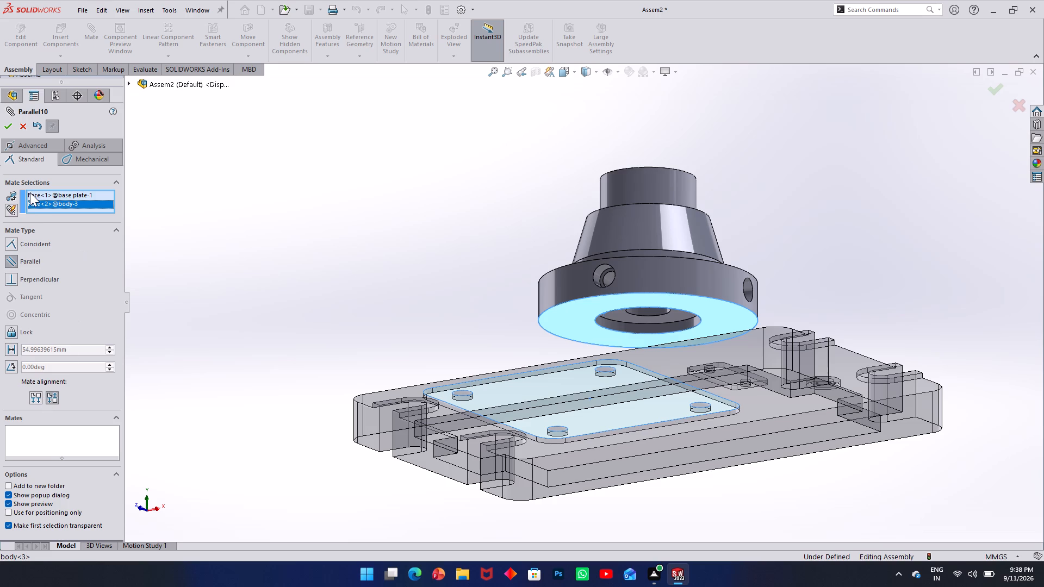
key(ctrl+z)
Add a Profile Center mate between the body's bottom face and the base plate's raised square pad, leaving rotation unlocked.
middle_drag(579, 376, 621, 468)
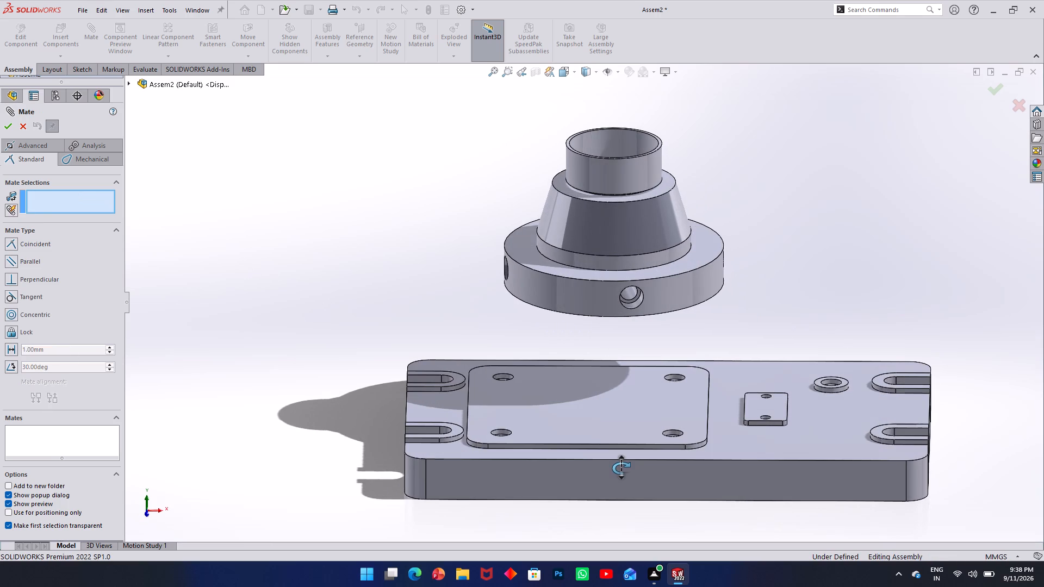
scroll(599, 343, down, 1)
scroll(598, 306, up, 2)
middle_drag(600, 292, 575, 197)
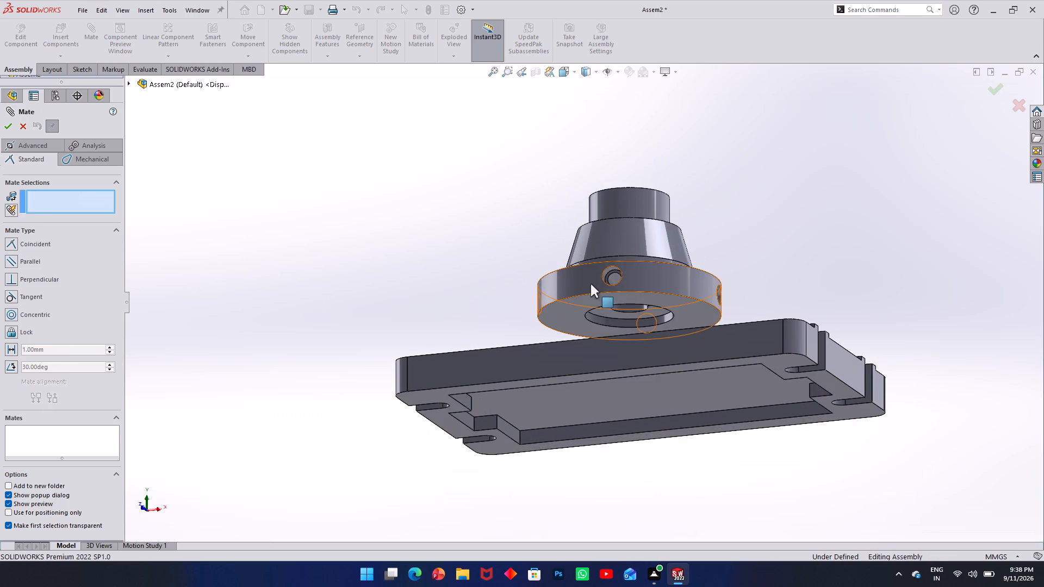
click(581, 305)
middle_drag(497, 335, 506, 474)
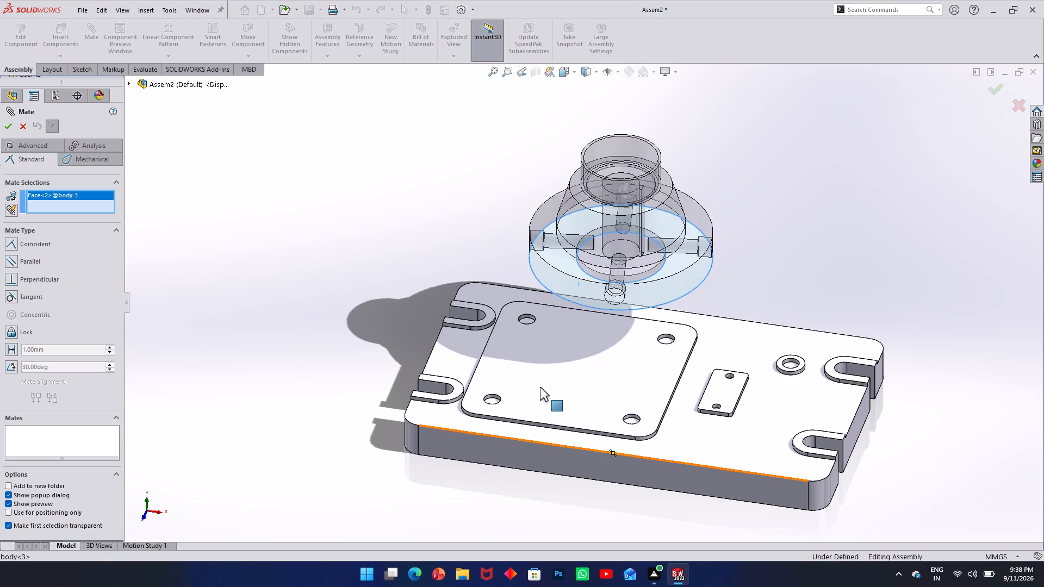
click(546, 383)
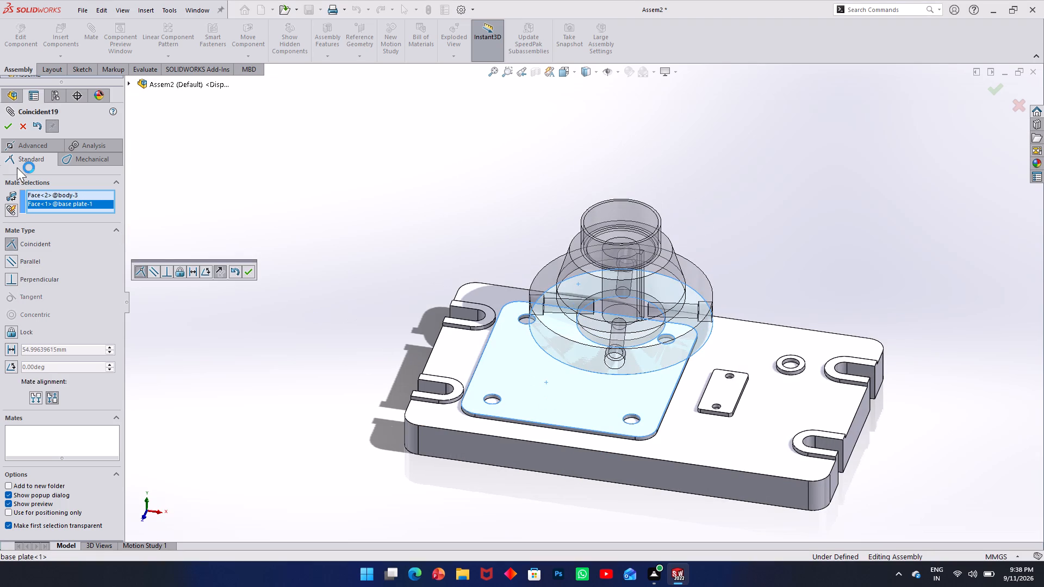
click(22, 146)
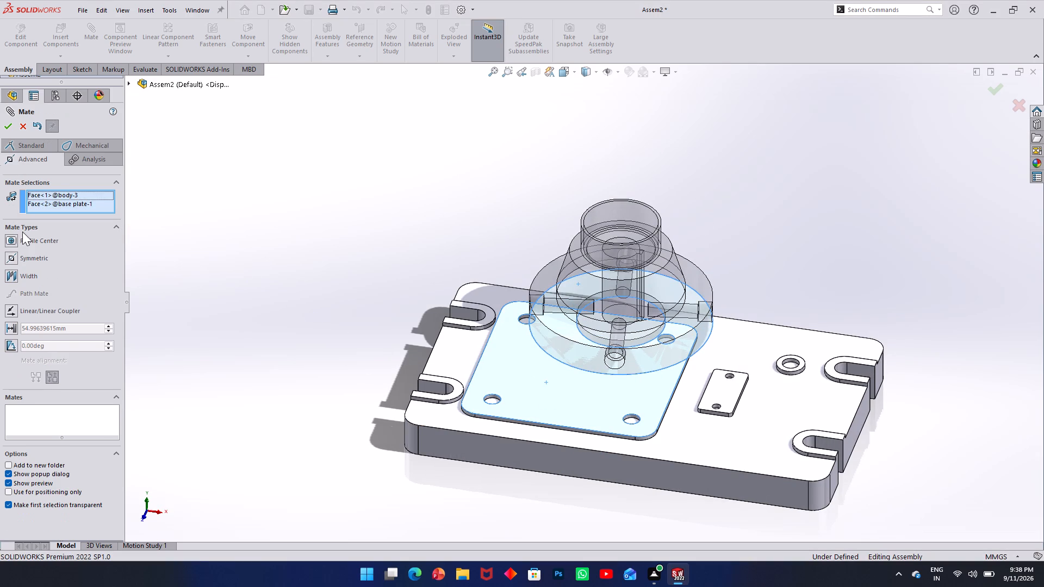
click(14, 240)
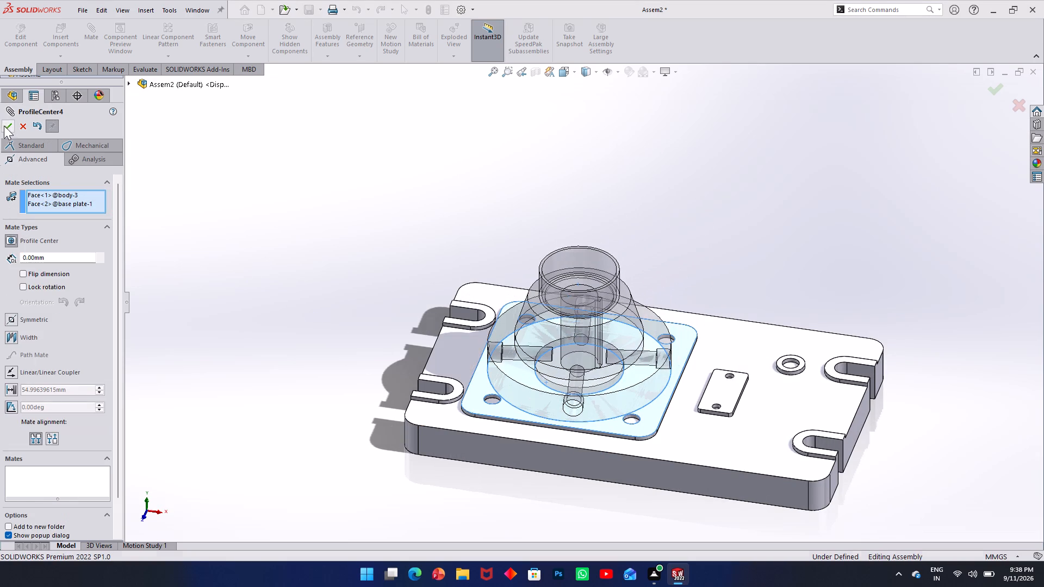
click(4, 124)
drag(620, 402, 584, 404)
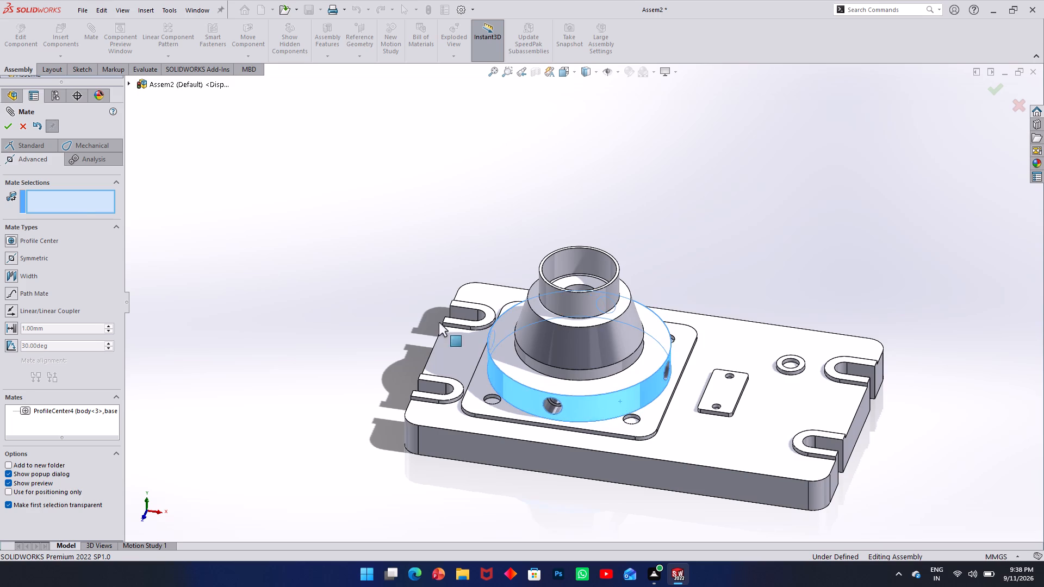
click(8, 123)
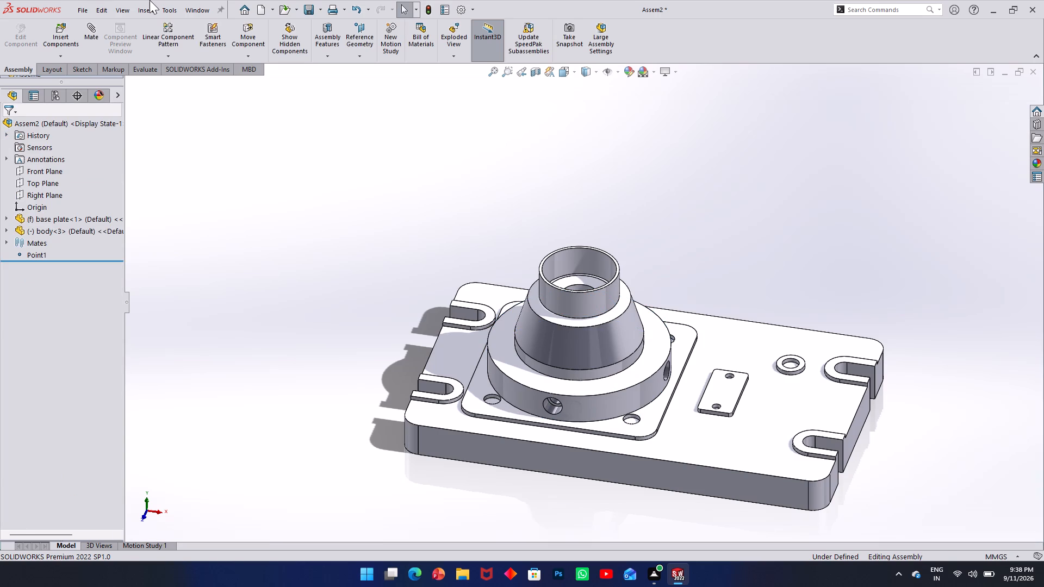
Insert the cap screw part, turned 180° about Y, beside the body's radial hole facing the base plate's long front side.
click(52, 31)
click(54, 313)
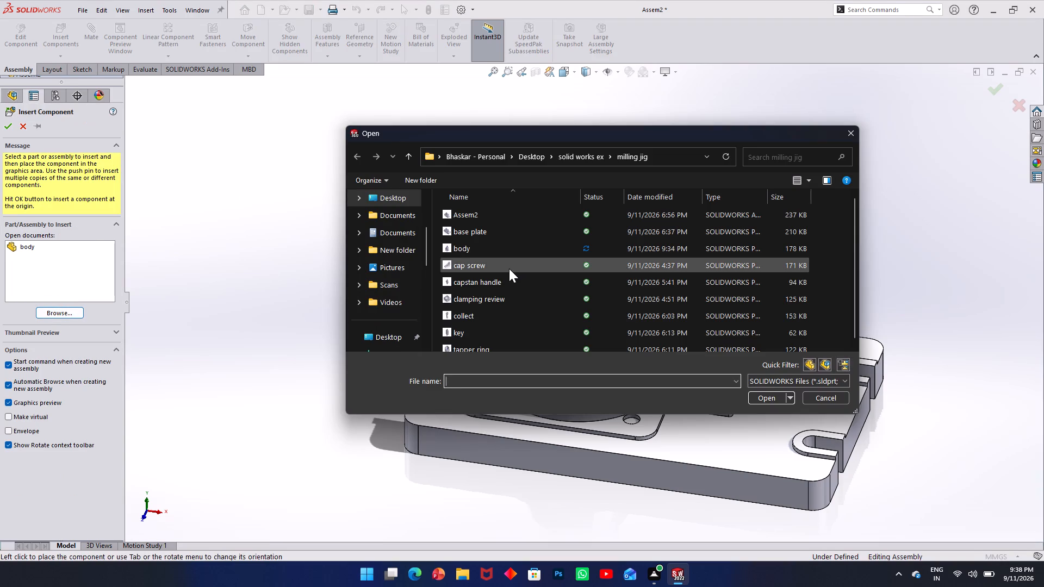
click(509, 268)
click(773, 401)
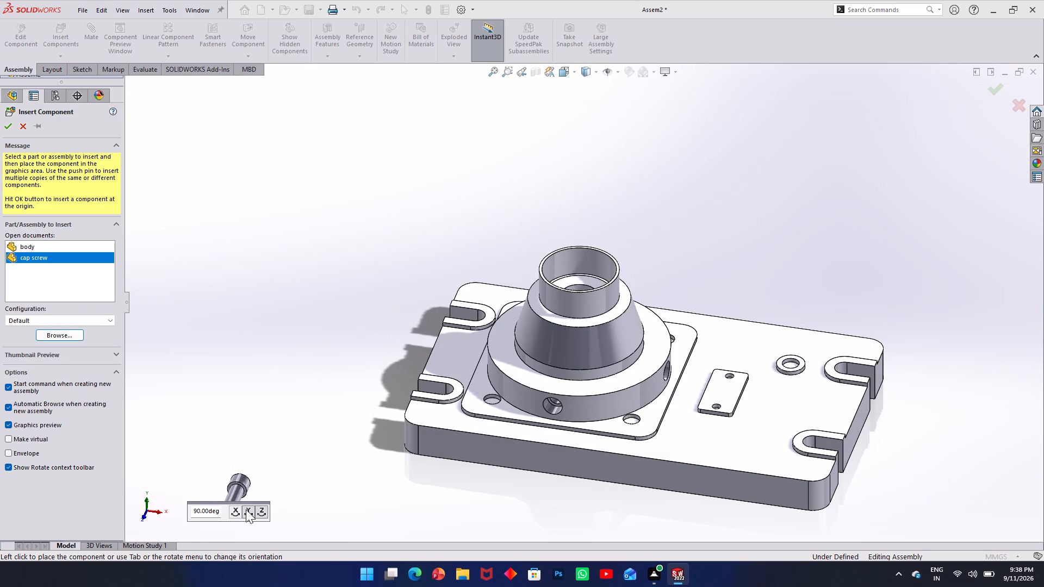
click(246, 509)
click(246, 509)
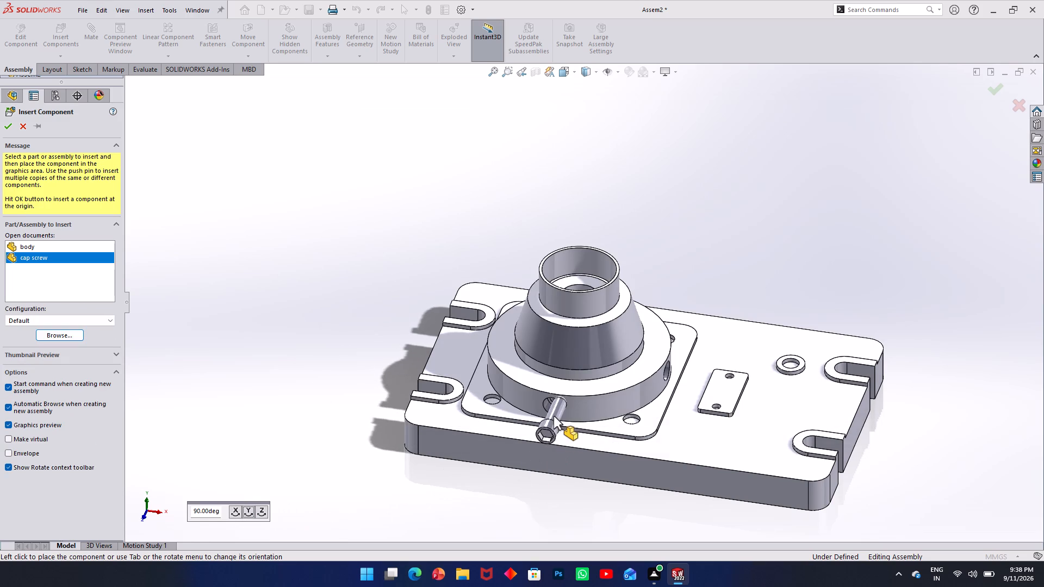
scroll(540, 426, down, 7)
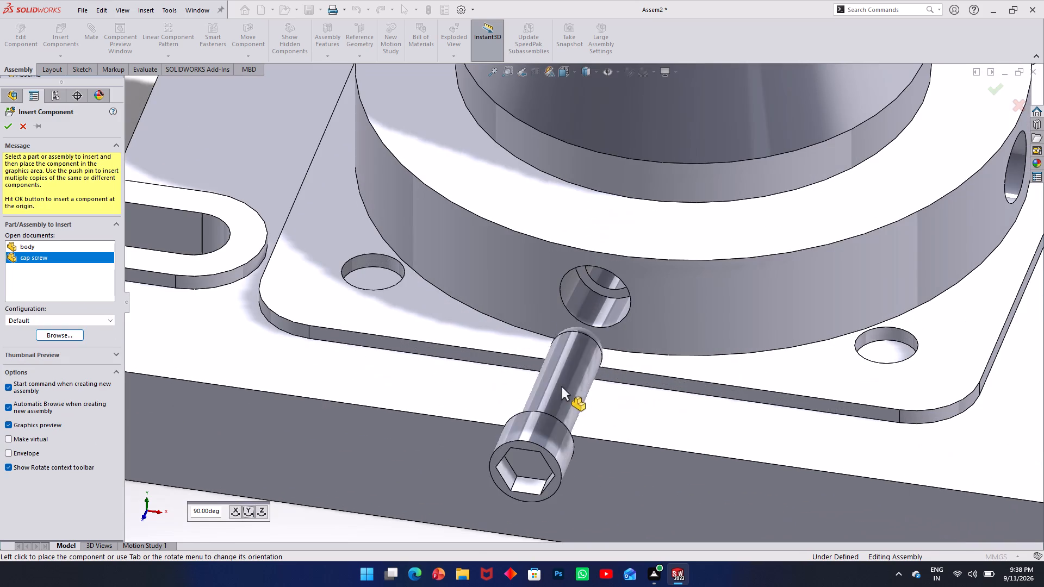
click(561, 371)
Add a Concentric mate between the cap screw's shank and the body's front radial hole.
middle_drag(601, 374, 568, 353)
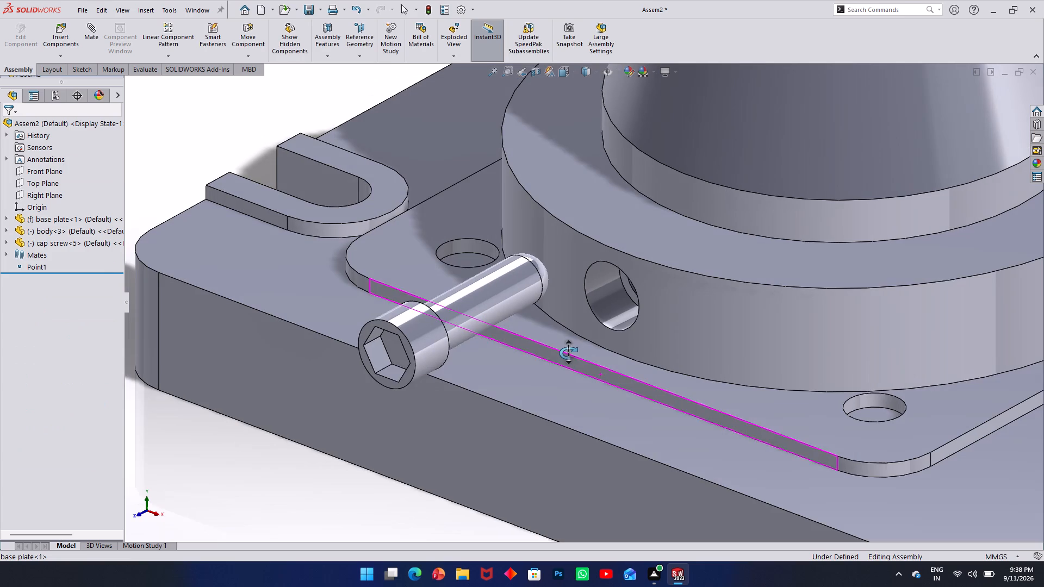
click(482, 320)
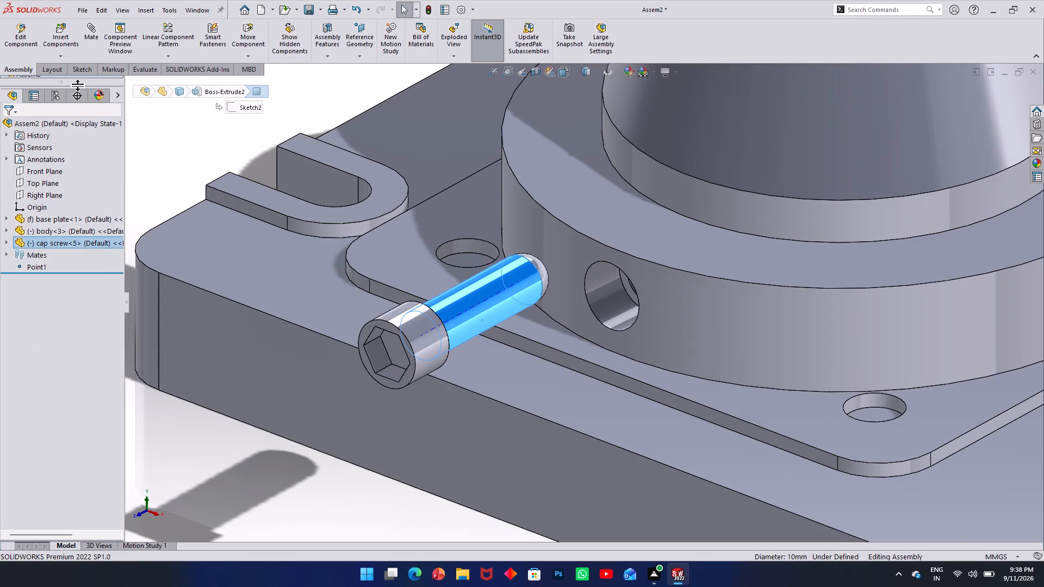
click(94, 33)
scroll(619, 290, down, 2)
middle_drag(619, 285, 624, 259)
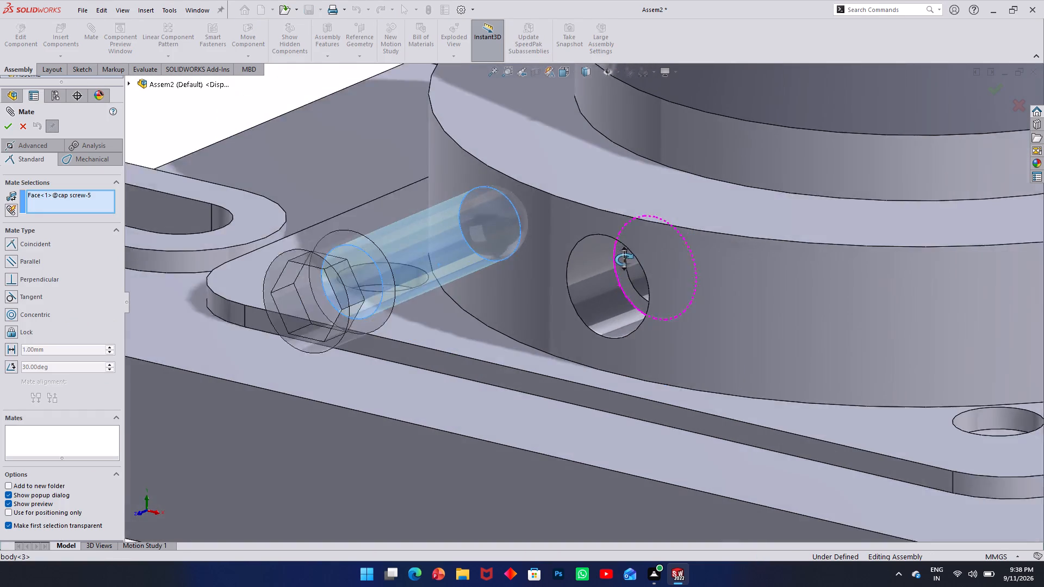
middle_drag(624, 259, 627, 255)
click(635, 266)
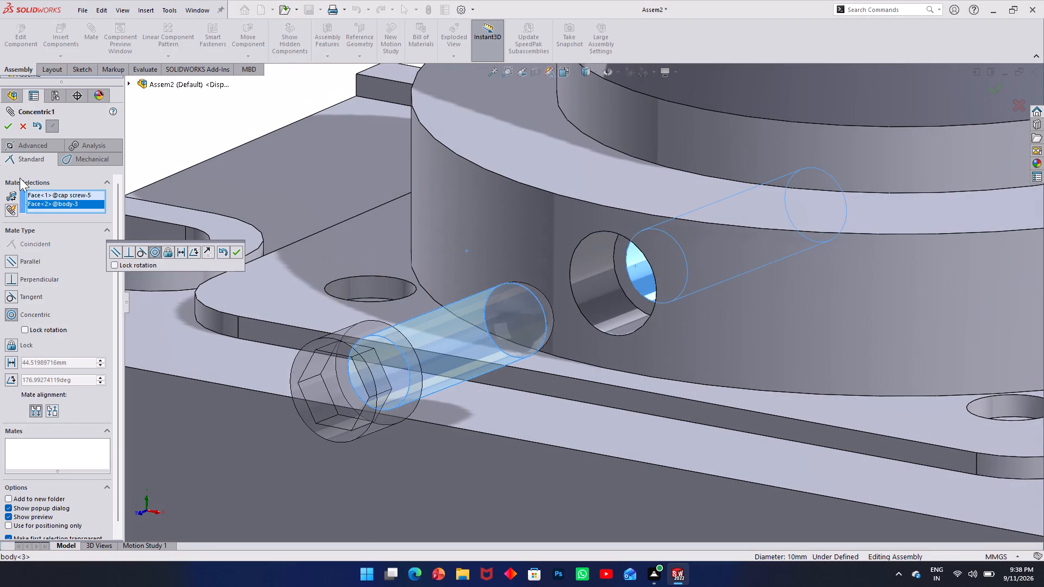
click(7, 128)
Add a Coincident mate between the underside of the cap screw's head and the counterbore shoulder in the front radial hole.
middle_drag(471, 299, 372, 316)
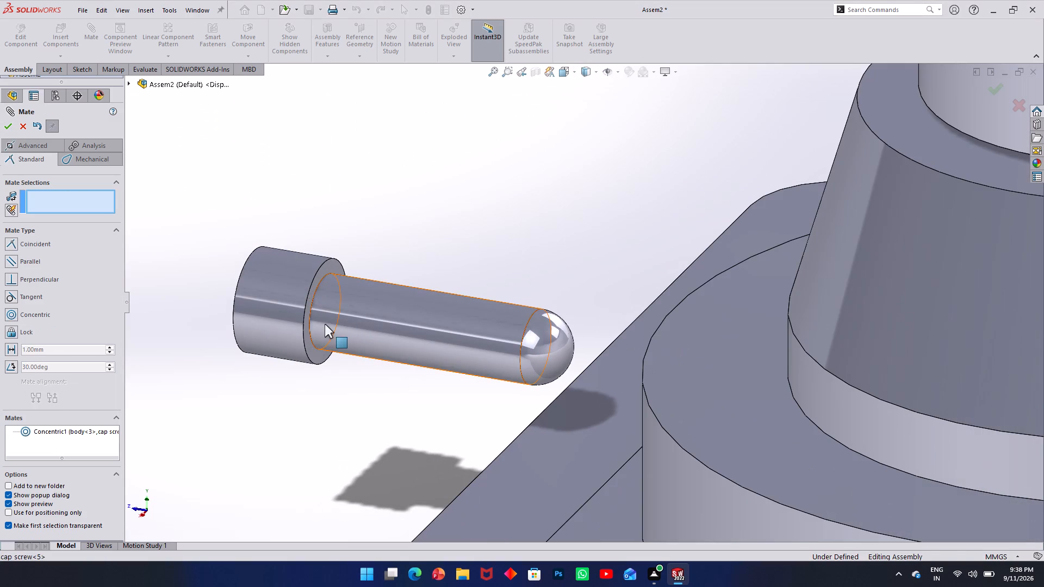
click(318, 353)
middle_drag(361, 308, 518, 320)
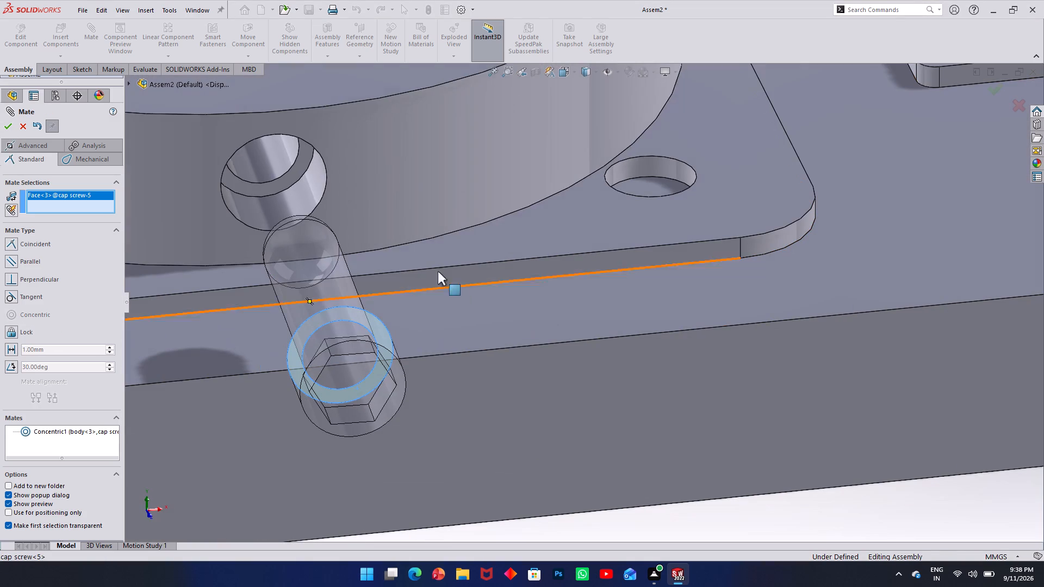
click(289, 175)
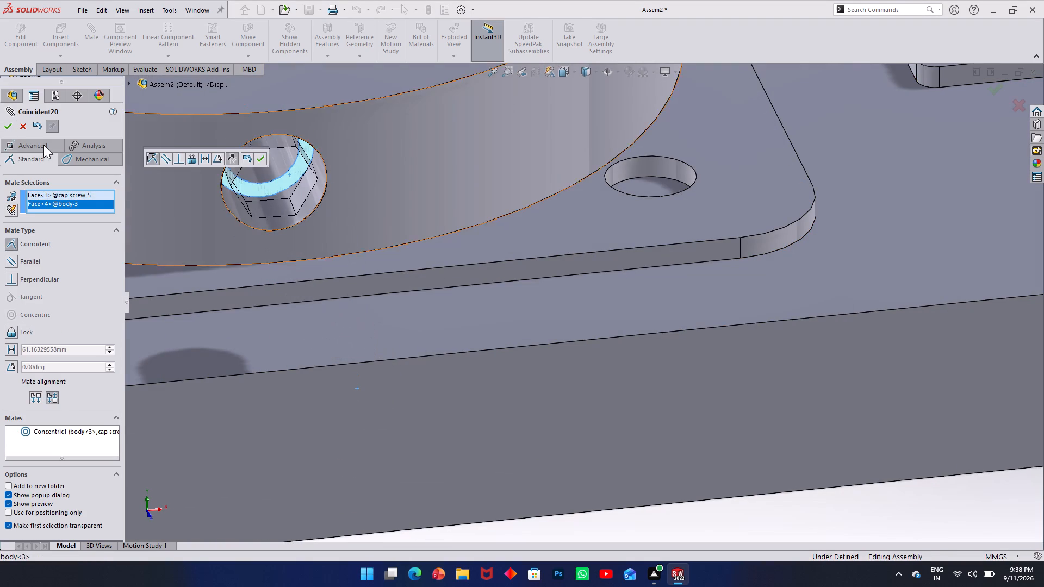
click(3, 127)
middle_drag(432, 210, 254, 213)
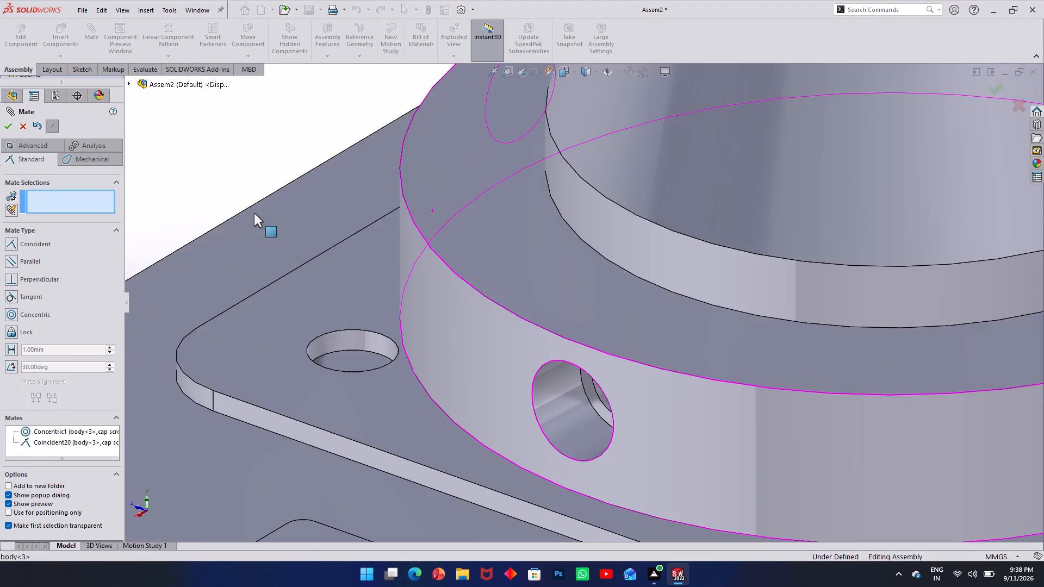
scroll(502, 306, up, 2)
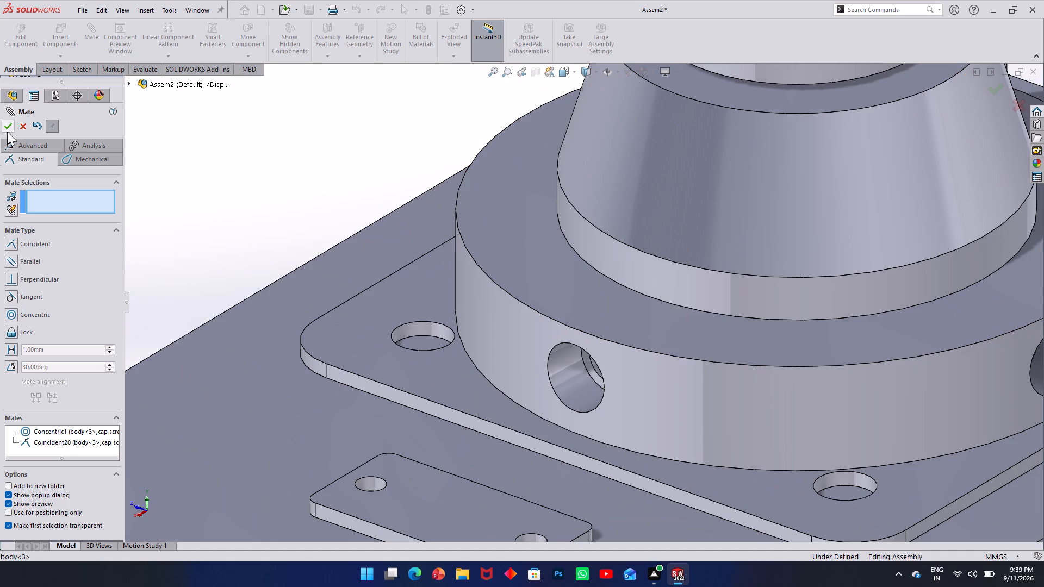
click(20, 128)
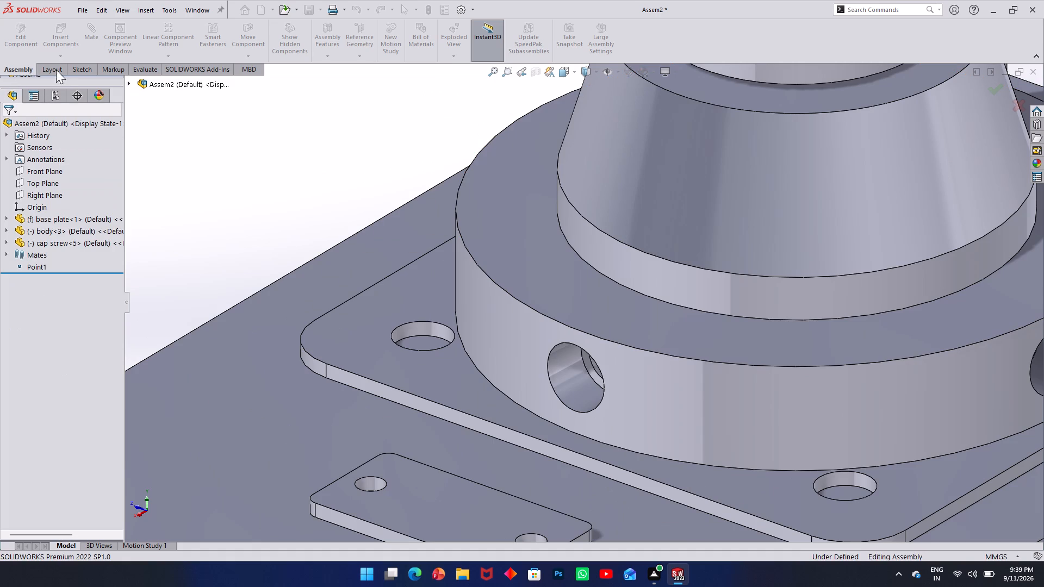
Insert a second cap screw, rotated about Y in 90° increments, beside the radial hole facing the small two-hole pad.
click(72, 39)
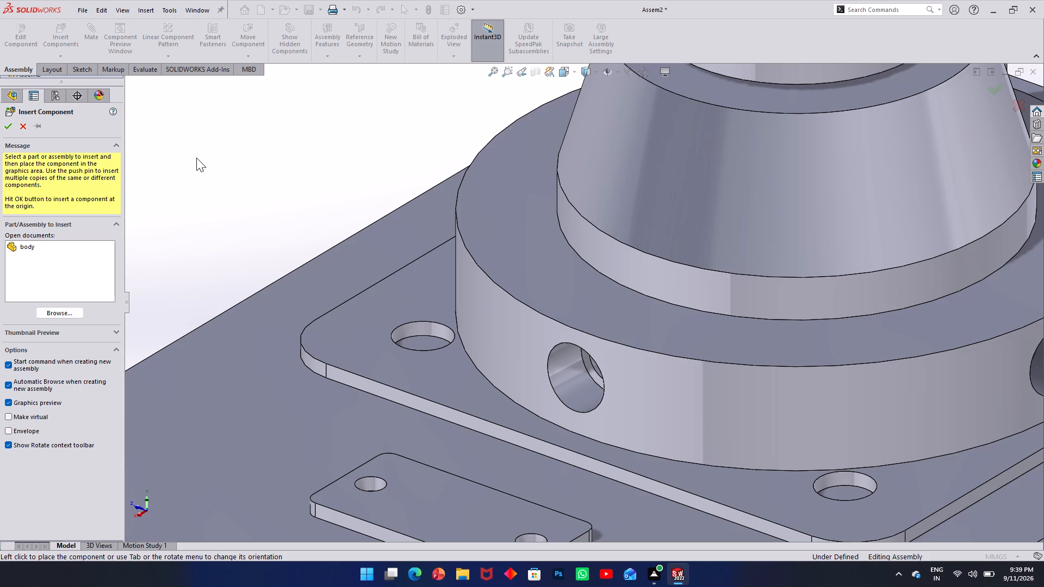
scroll(538, 284, up, 4)
middle_drag(542, 274, 664, 303)
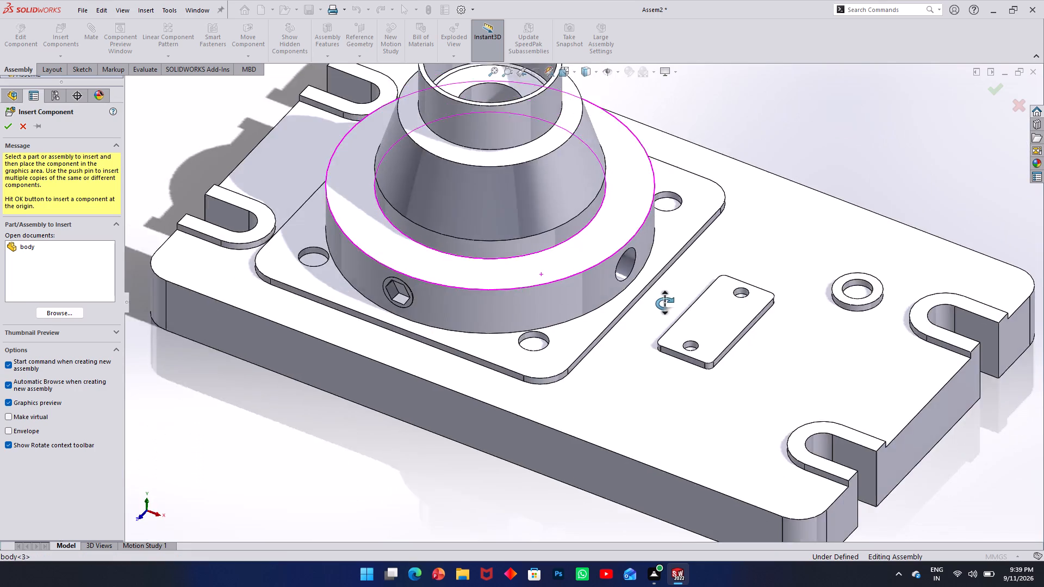
middle_drag(664, 303, 627, 297)
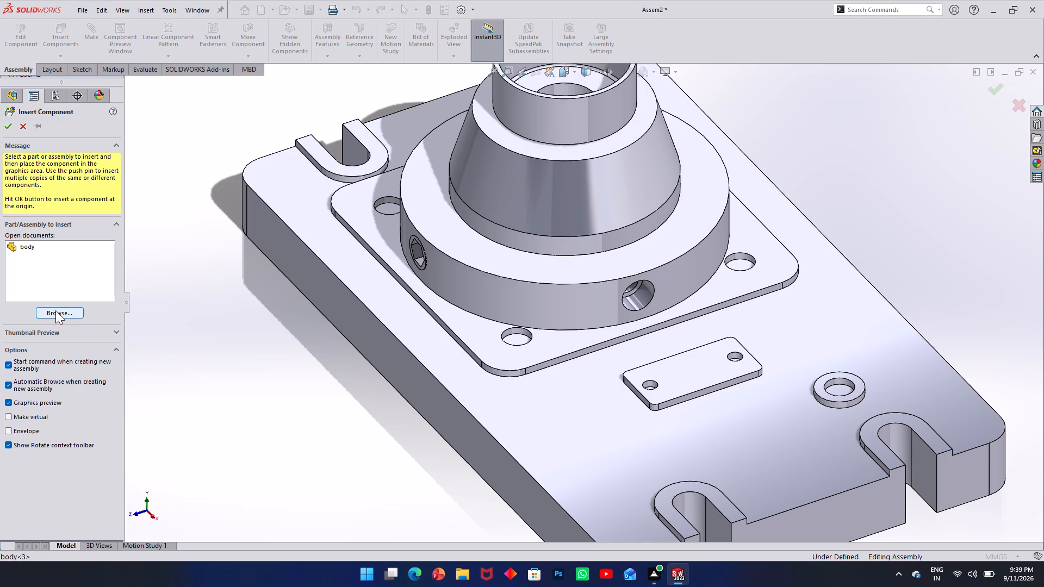
click(57, 313)
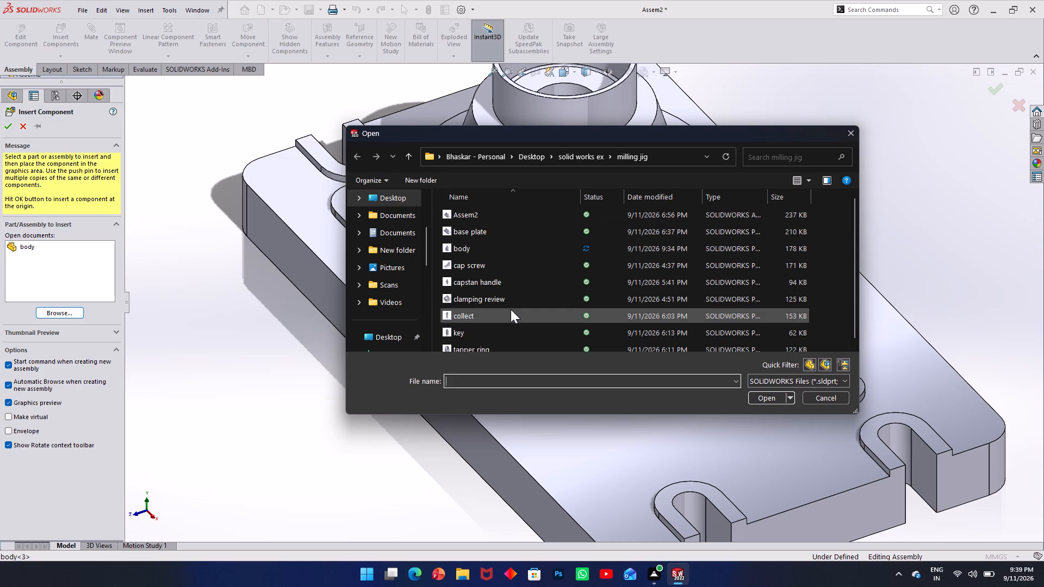
click(500, 271)
click(768, 397)
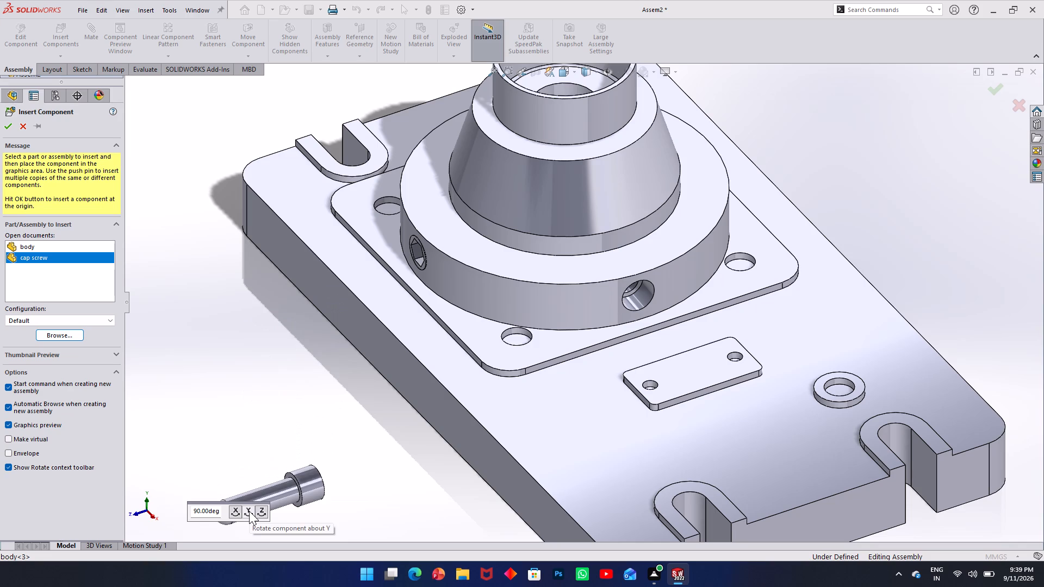
click(249, 511)
click(250, 508)
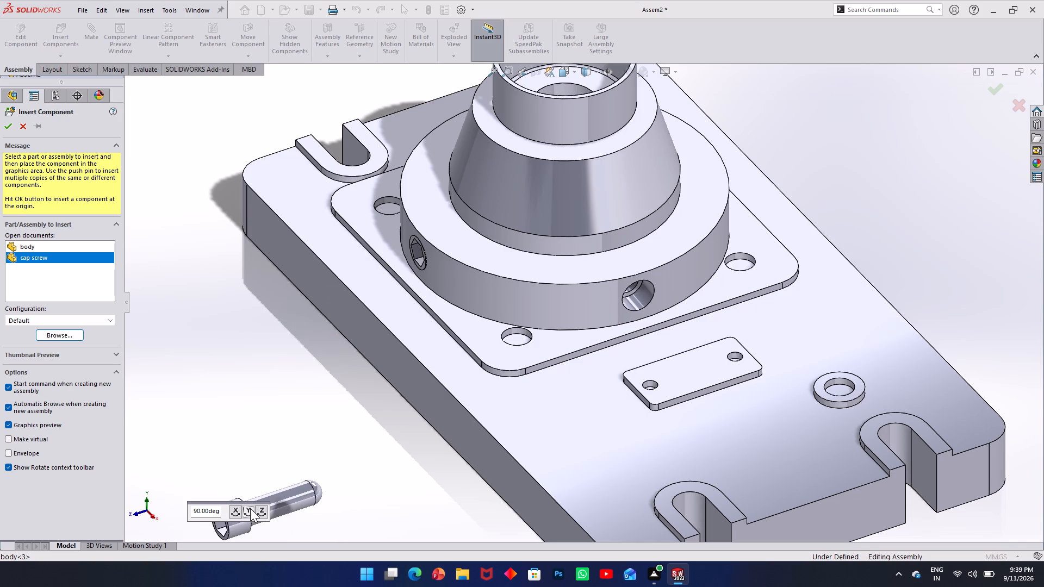
click(250, 508)
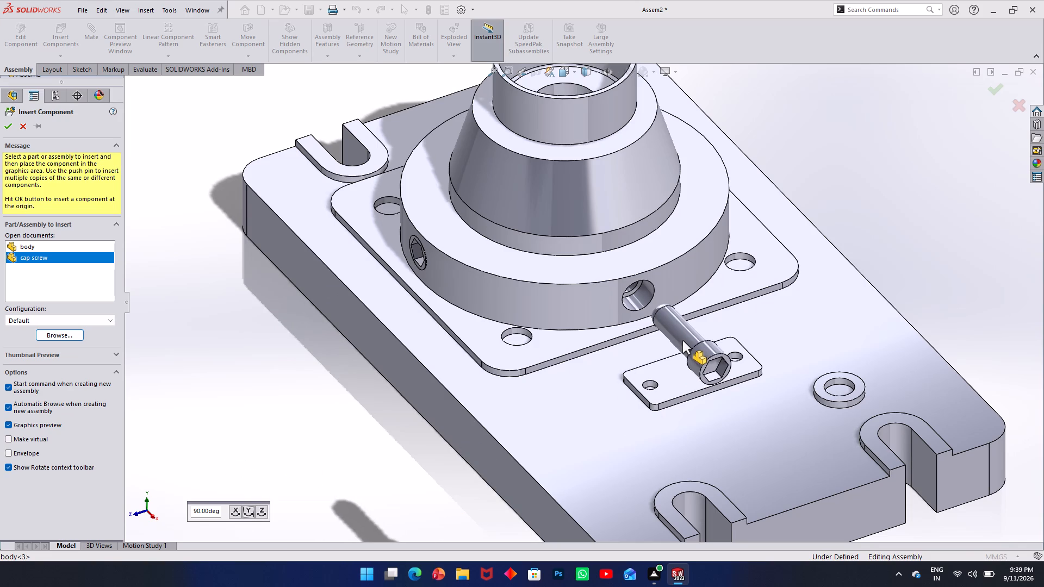
click(682, 341)
Insert a third cap screw, without rotating it, beside the body's radial hole facing the base plate's rear long side.
middle_drag(443, 282, 431, 284)
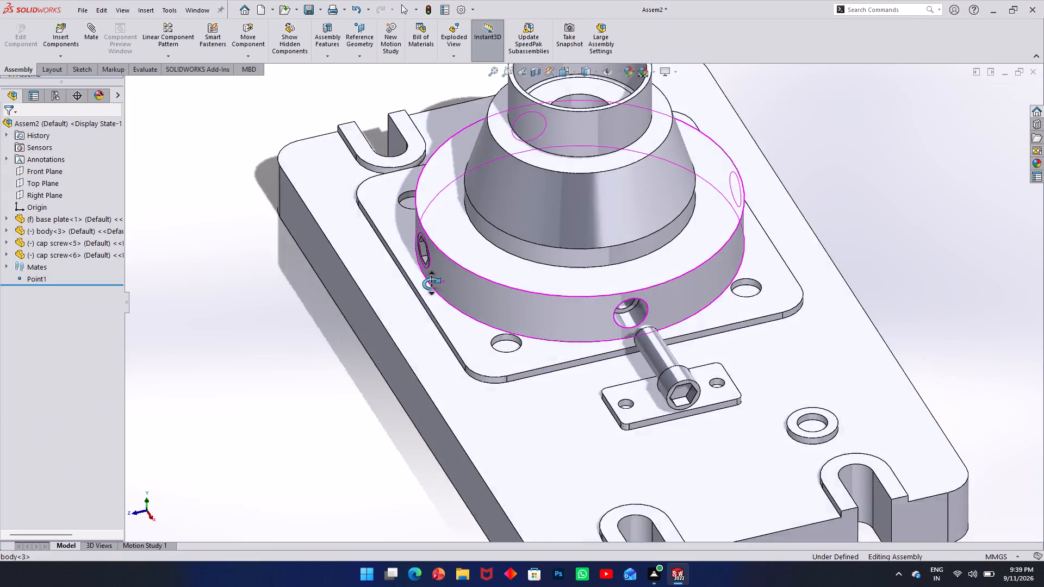
middle_drag(431, 284, 325, 276)
scroll(325, 274, up, 1)
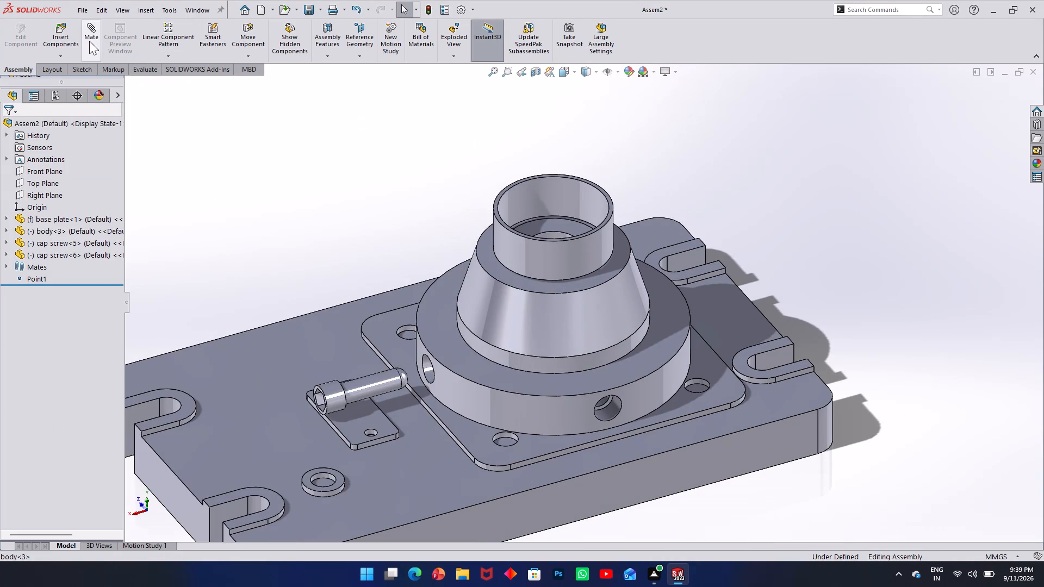
click(69, 29)
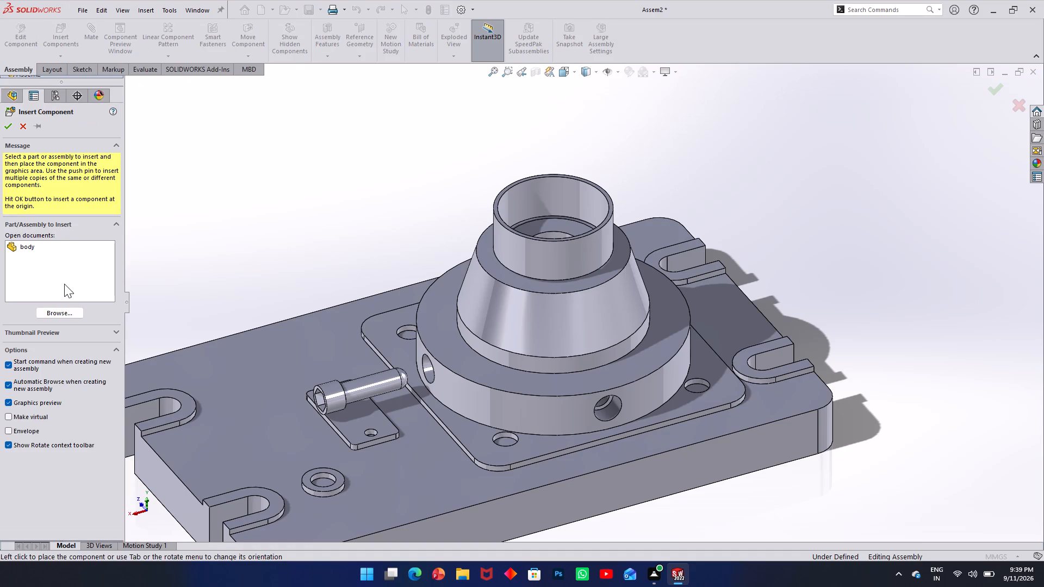
click(67, 314)
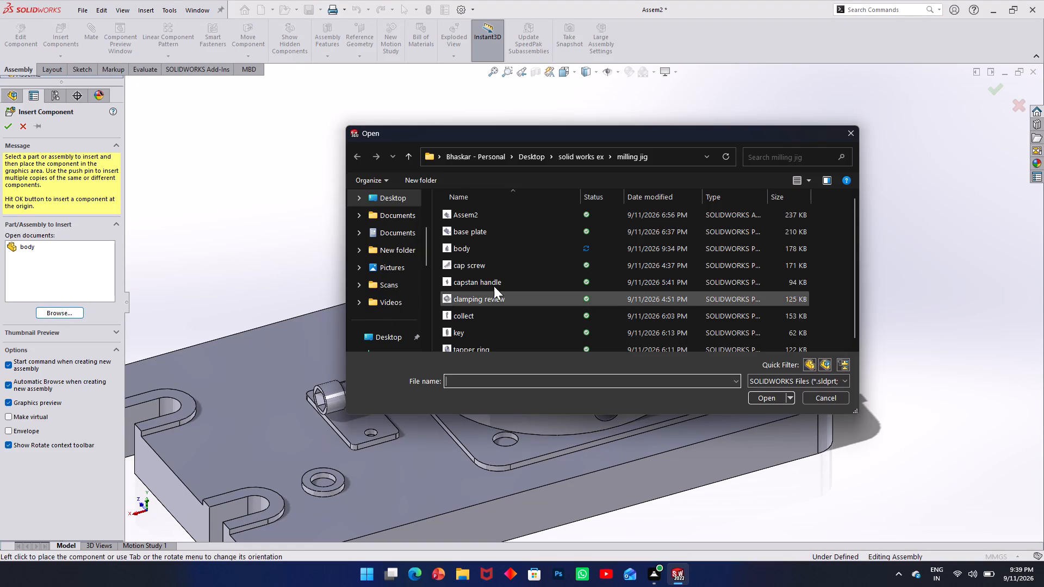
click(490, 263)
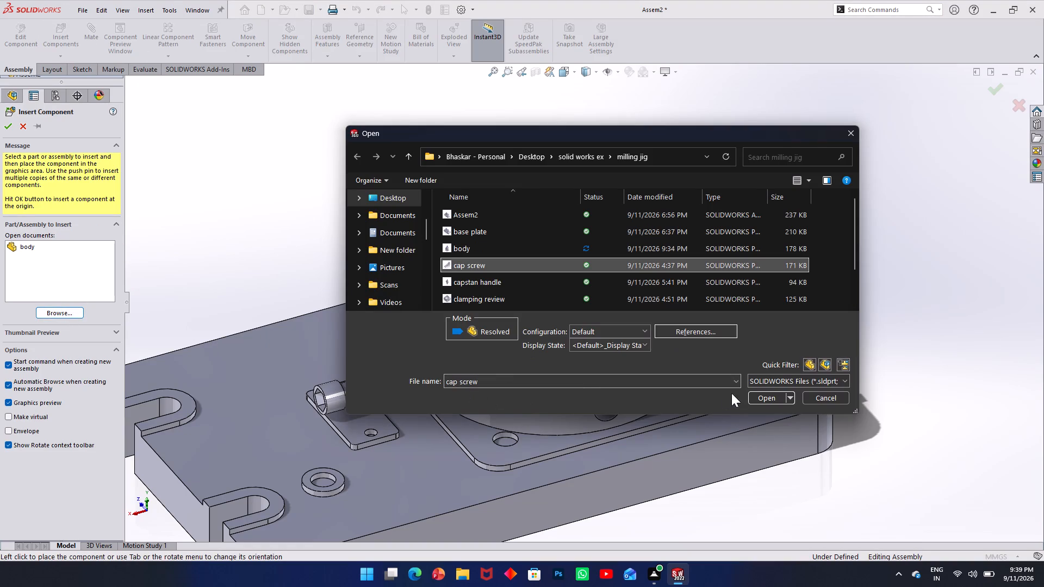
click(758, 395)
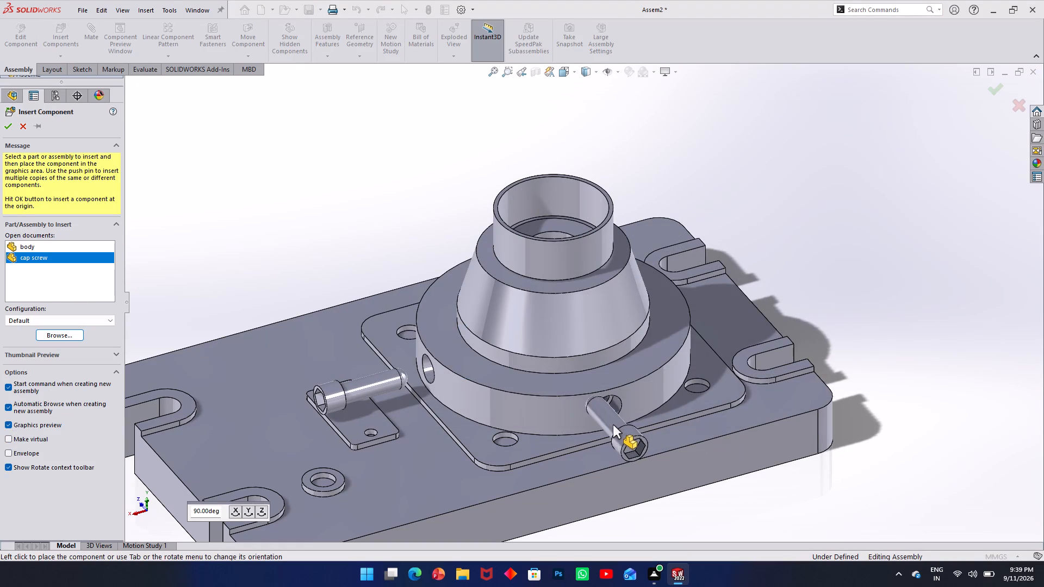
click(636, 440)
middle_drag(704, 371, 639, 397)
scroll(639, 397, up, 1)
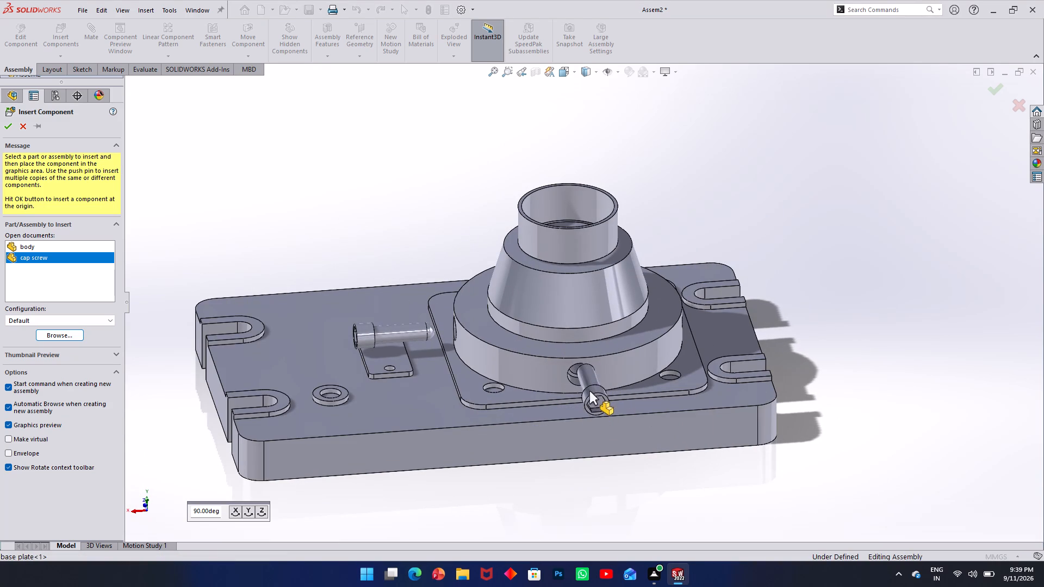
click(589, 397)
Insert a fourth cap screw, rotated 90° about Y, beside the body's radial hole facing the short end opposite the two-hole pad.
drag(661, 353, 633, 372)
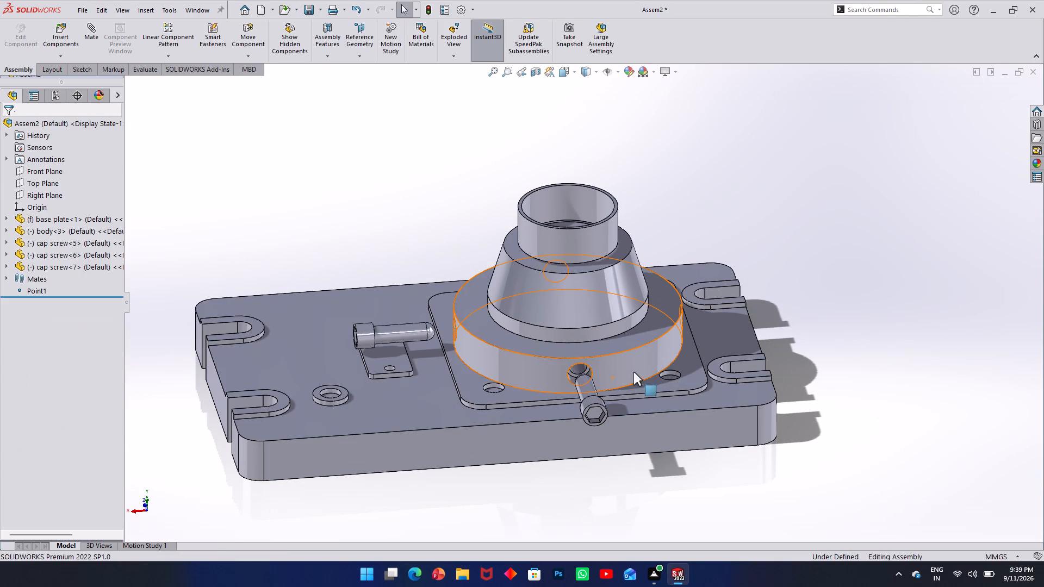
drag(633, 372, 627, 374)
middle_drag(683, 373, 567, 382)
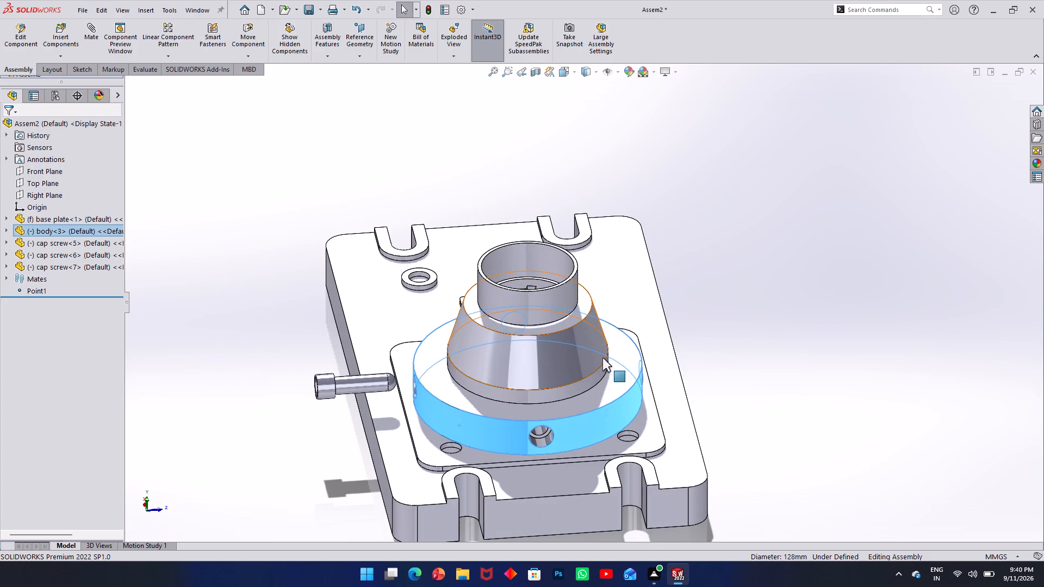
click(59, 51)
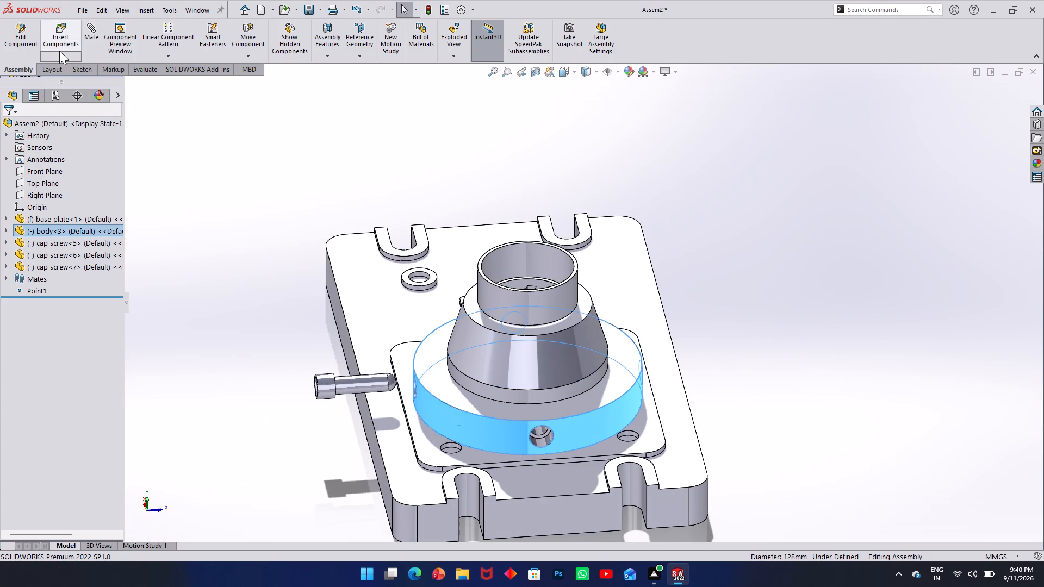
click(43, 309)
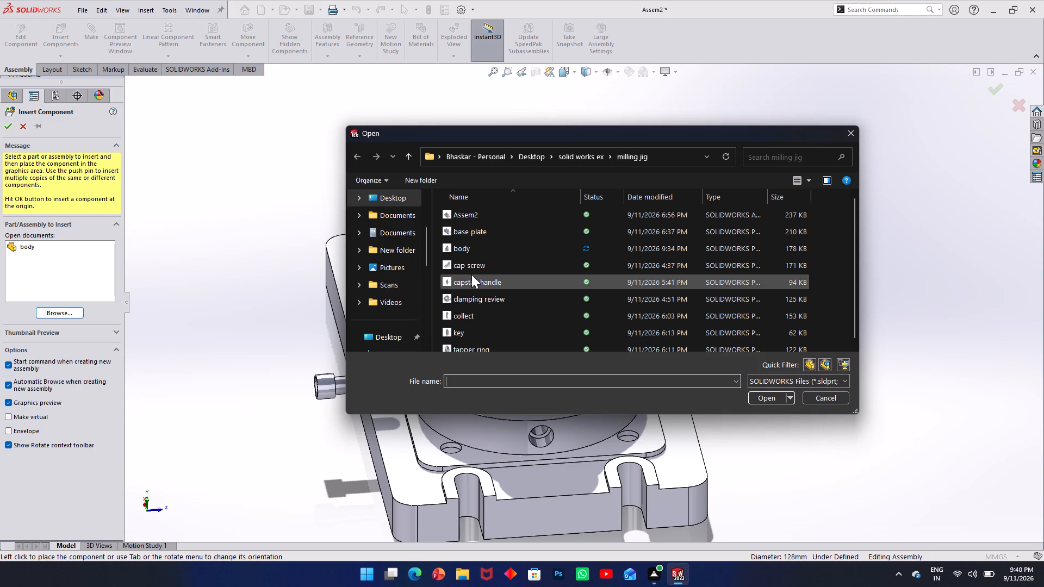
click(478, 266)
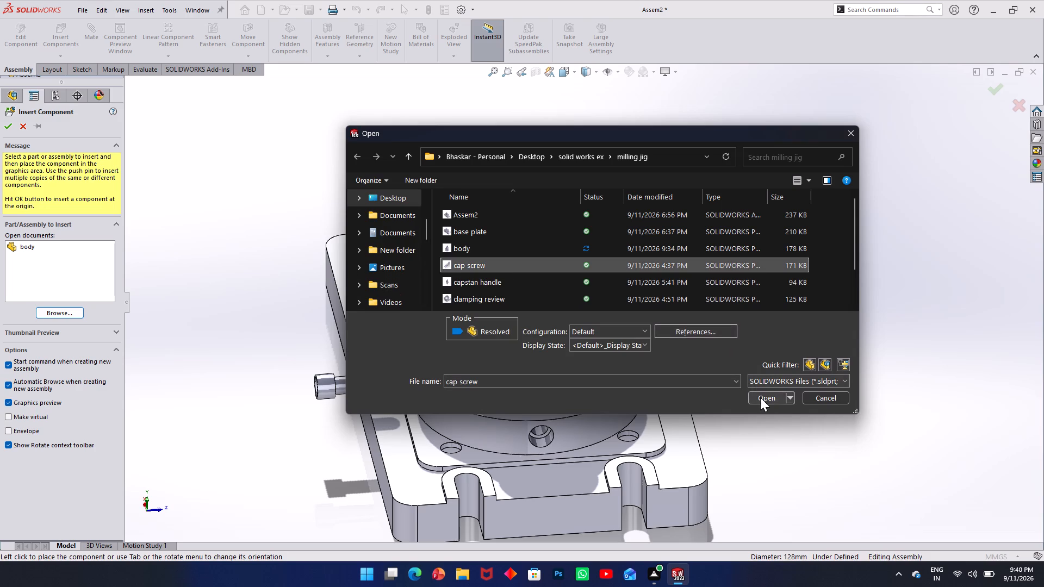
click(760, 397)
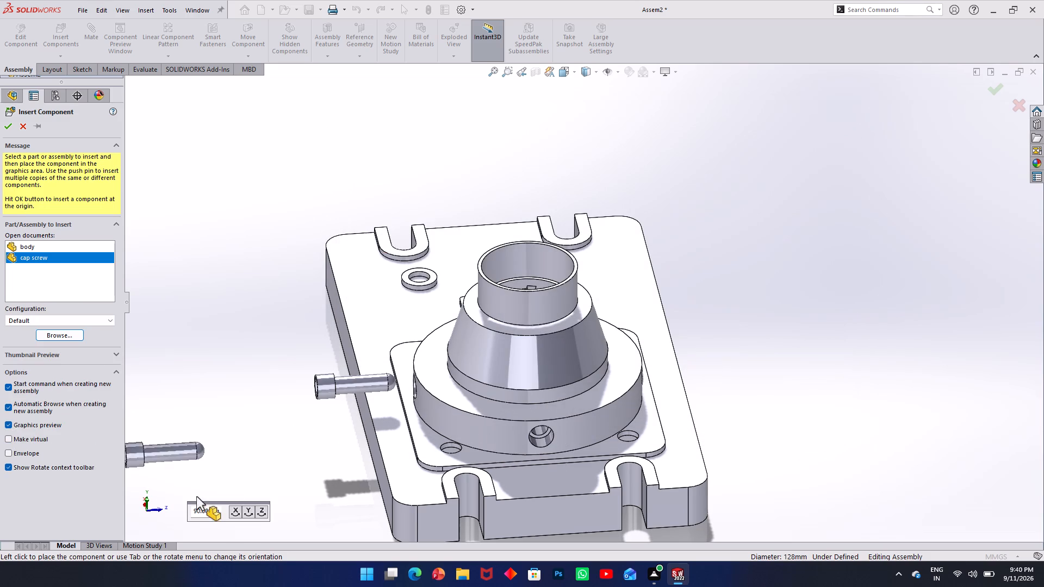
click(244, 514)
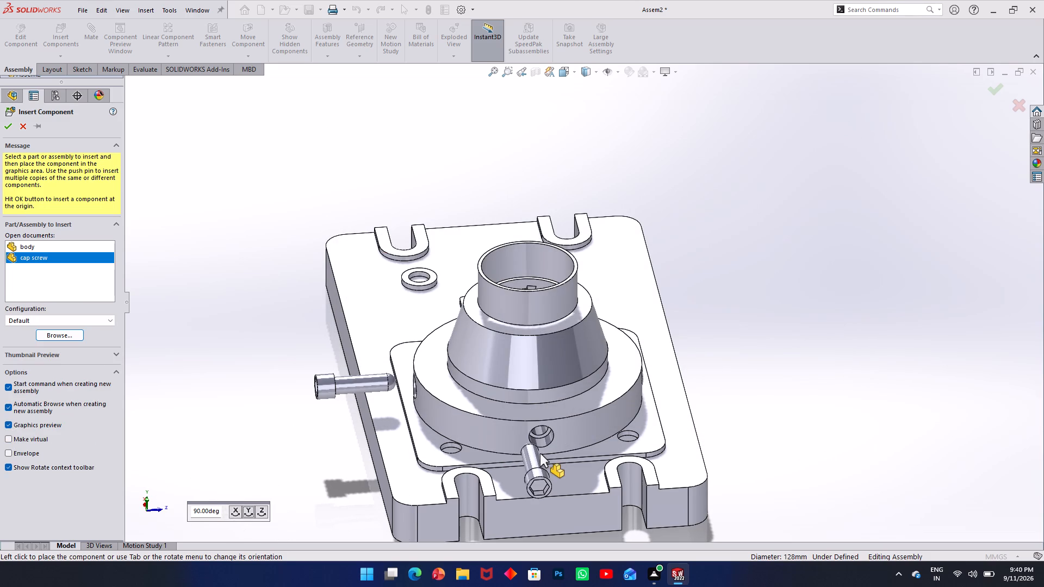
click(548, 456)
Move the cap screw above the small two-hole pad slightly closer to the body's radial hole.
middle_drag(615, 410, 614, 412)
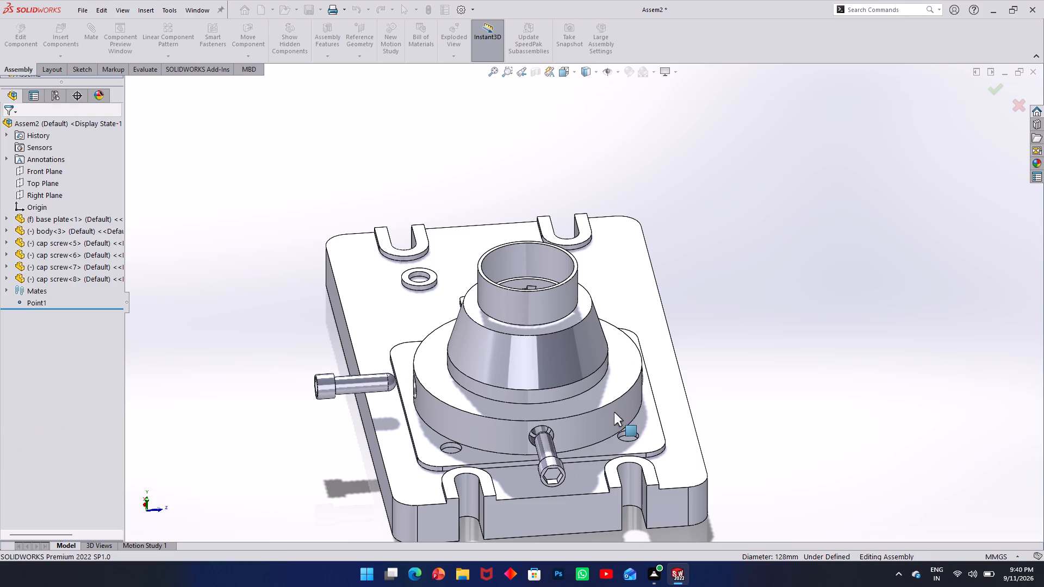
middle_drag(614, 412, 503, 425)
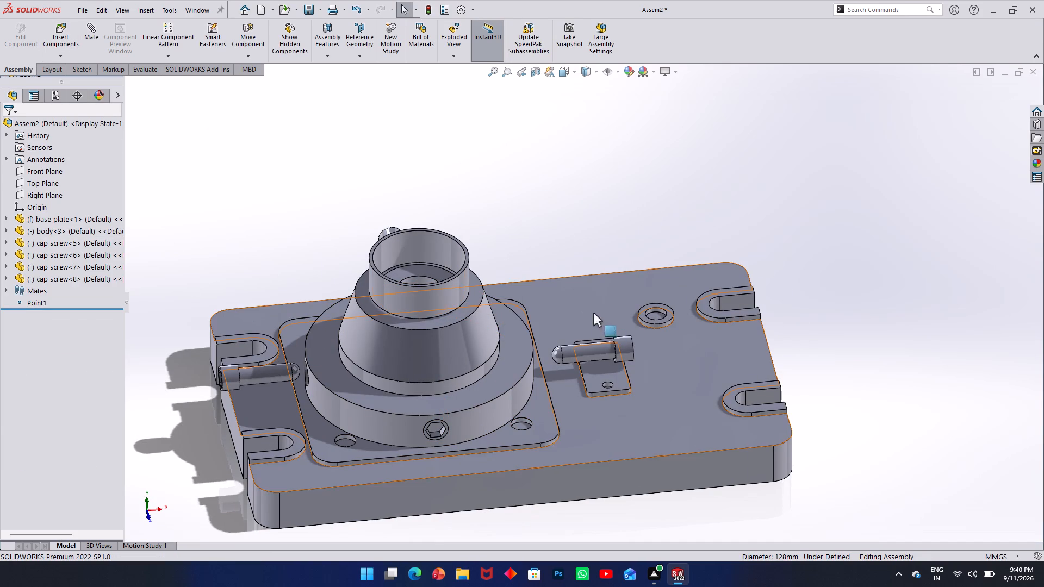
drag(617, 351, 590, 352)
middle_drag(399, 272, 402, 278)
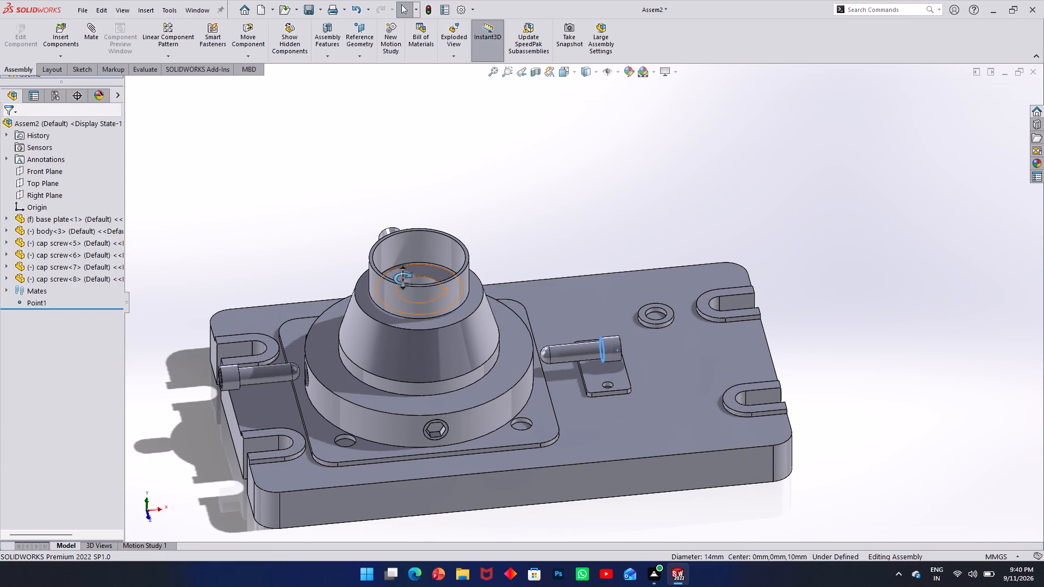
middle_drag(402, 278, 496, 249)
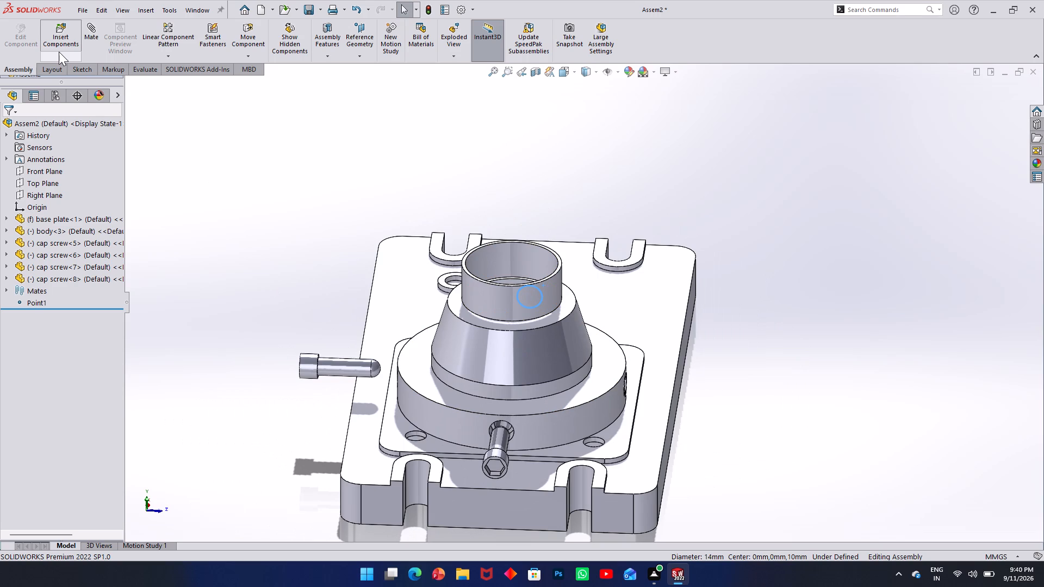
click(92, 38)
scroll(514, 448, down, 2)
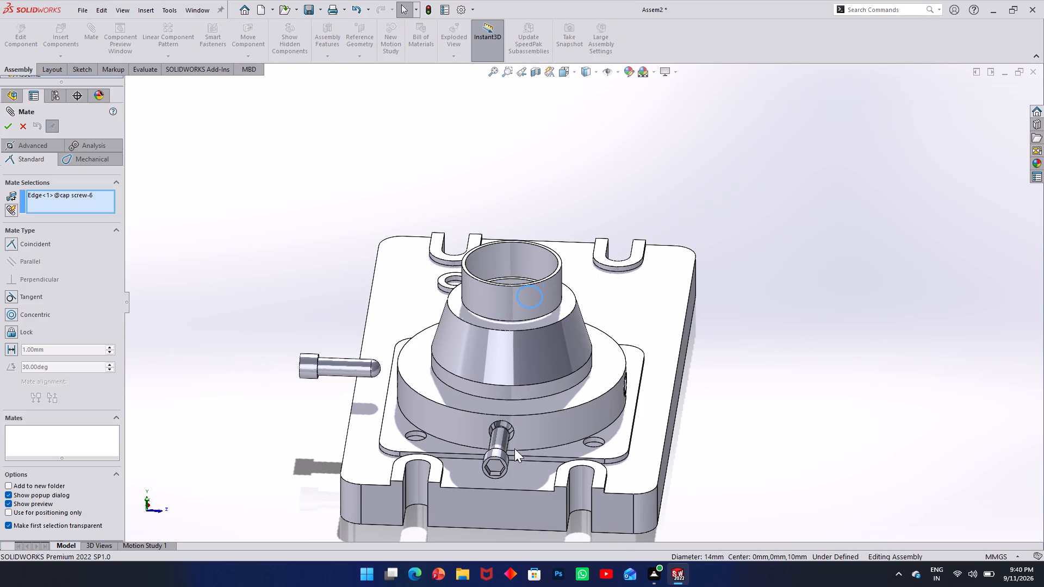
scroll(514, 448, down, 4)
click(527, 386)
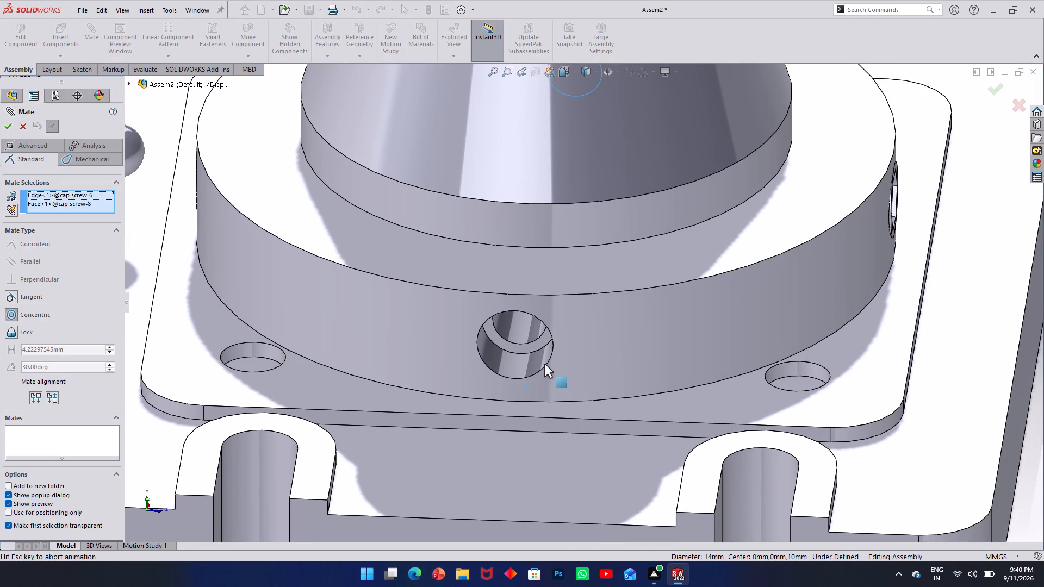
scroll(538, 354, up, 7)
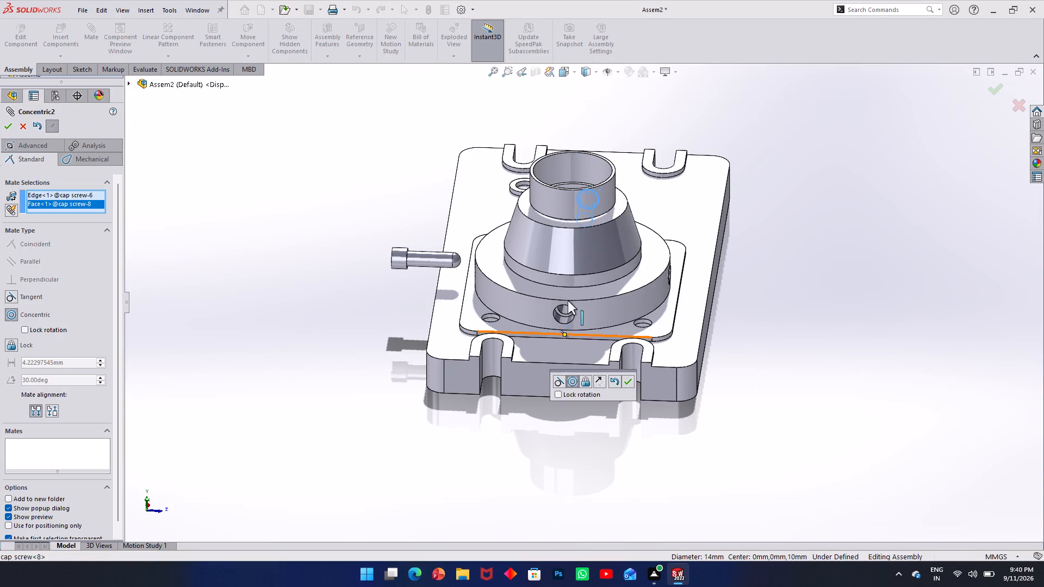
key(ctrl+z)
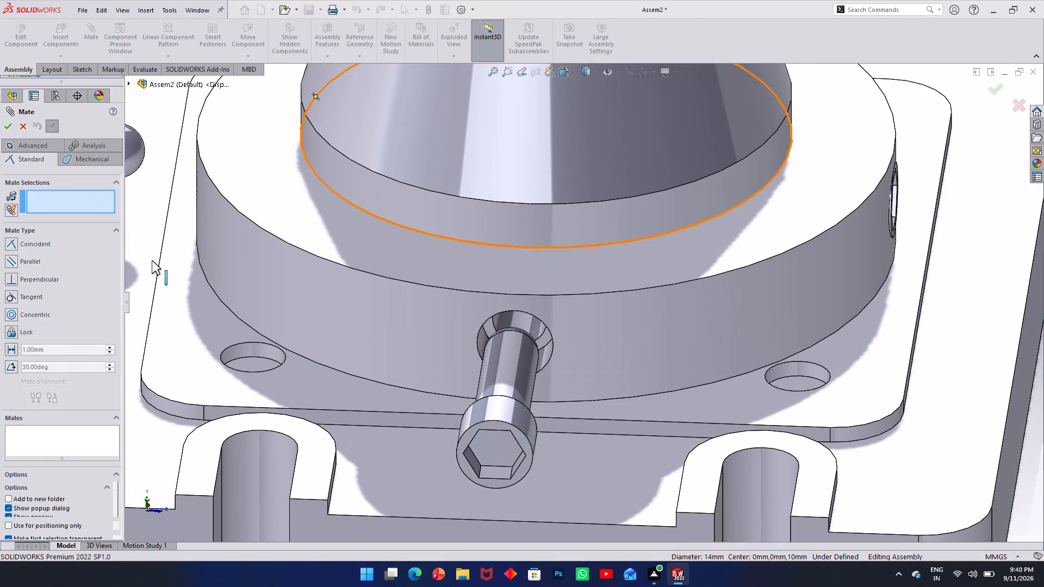
Add a Concentric mate between the fourth cap screw's shank and the body's radial hole opposite the two-hole pad.
click(502, 376)
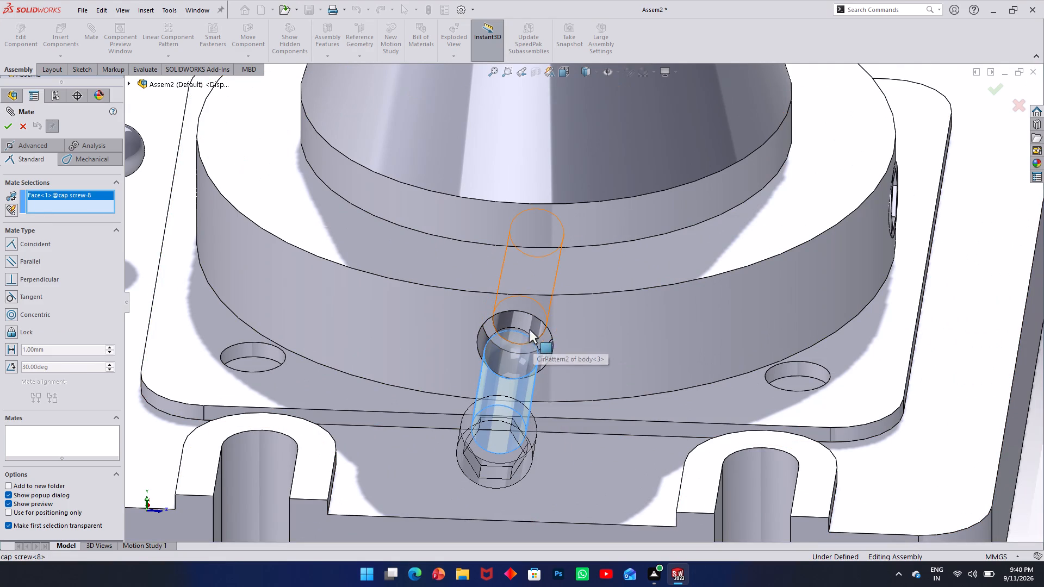
click(524, 326)
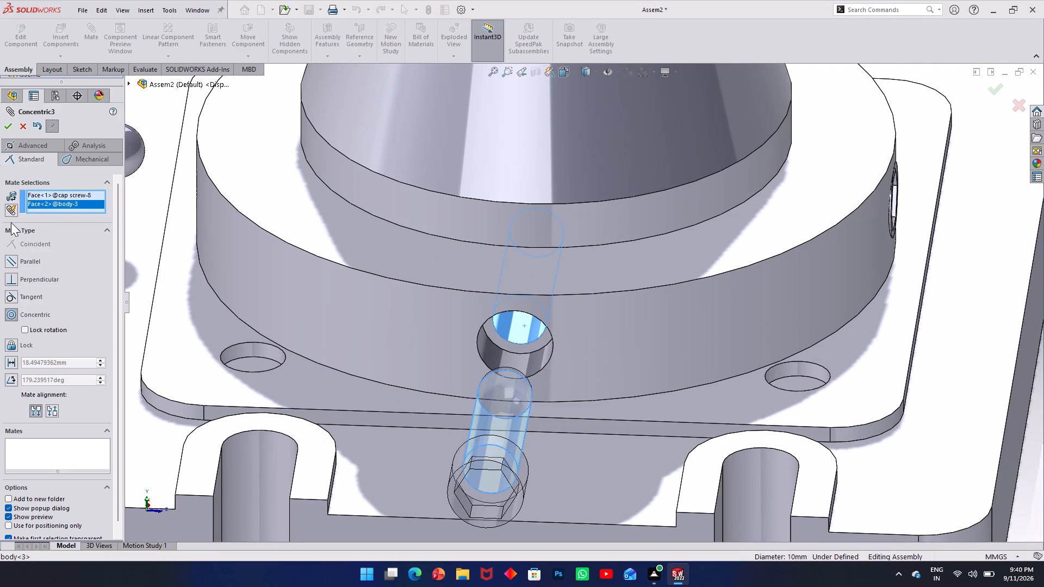
click(10, 122)
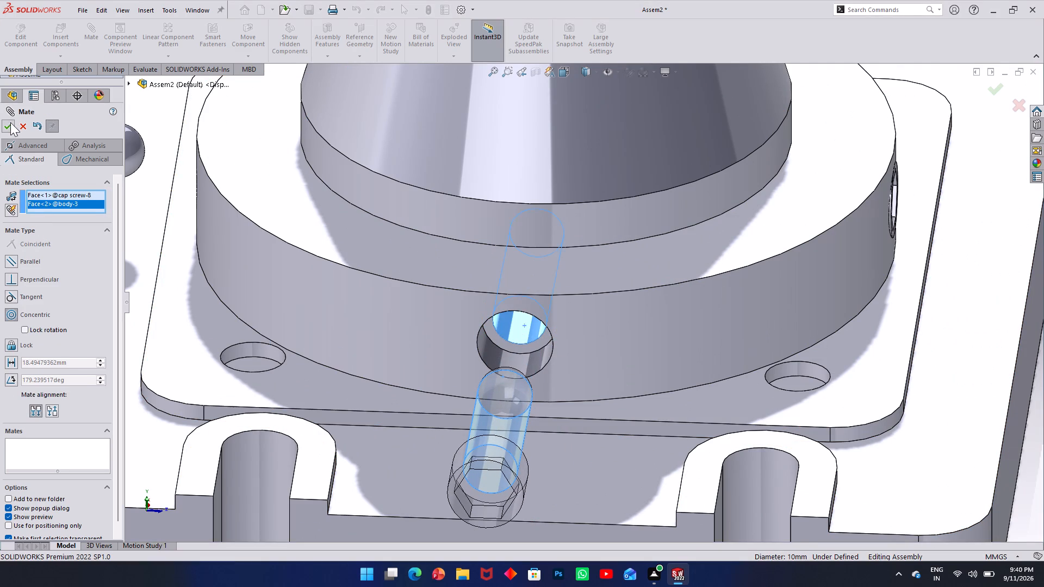
Add a Coincident mate between the fourth cap screw's head underside and its hole's counterbore shoulder, and turn the screw about its axis.
middle_drag(567, 387, 419, 416)
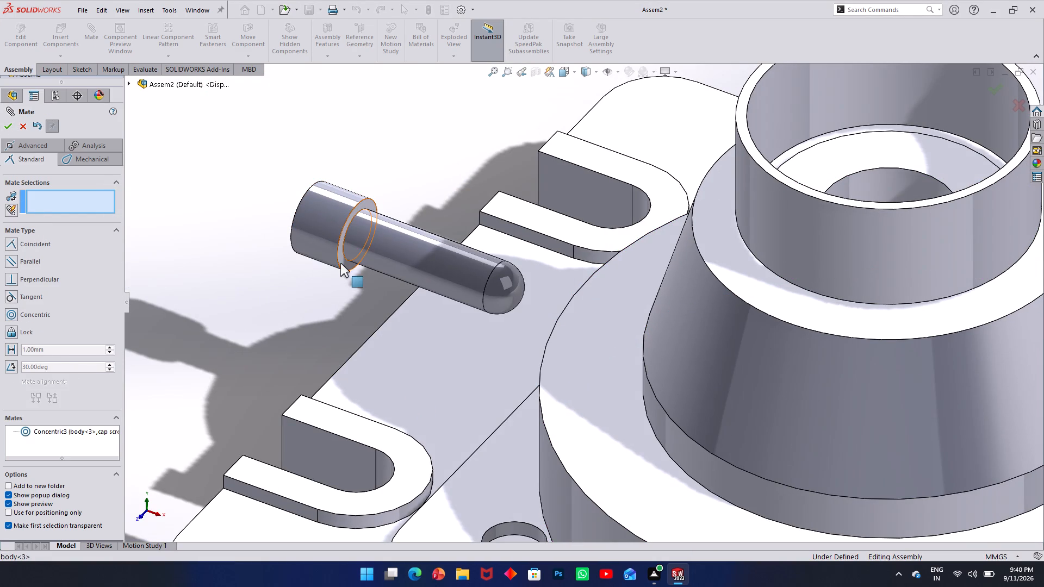
click(344, 265)
middle_drag(325, 297, 457, 297)
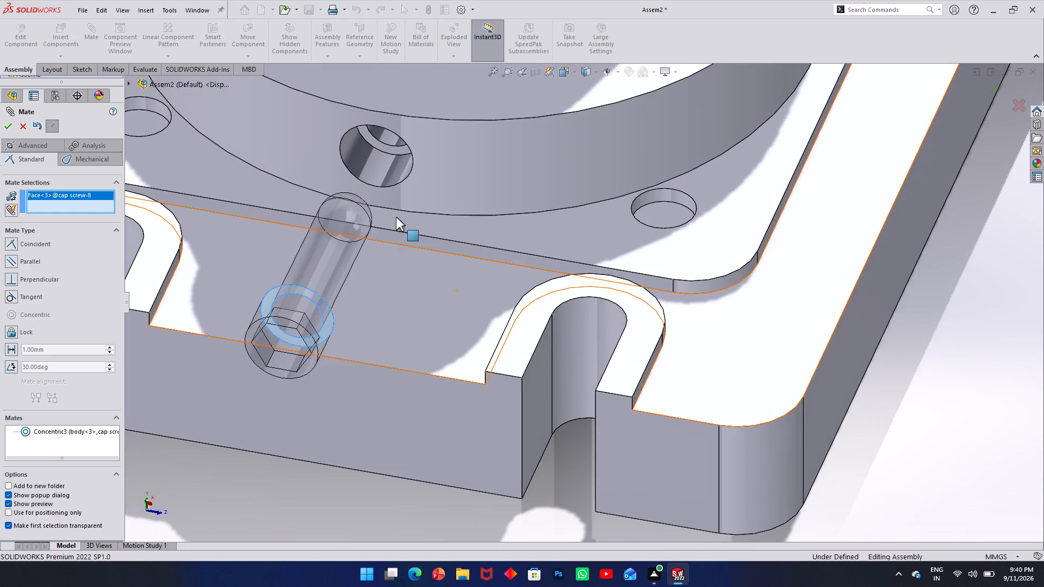
click(382, 149)
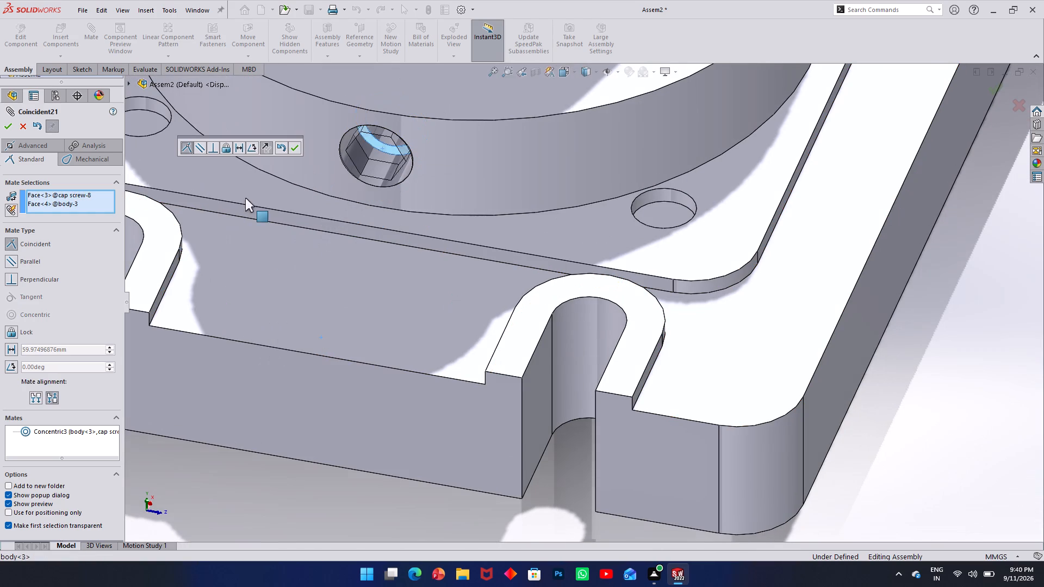
click(10, 126)
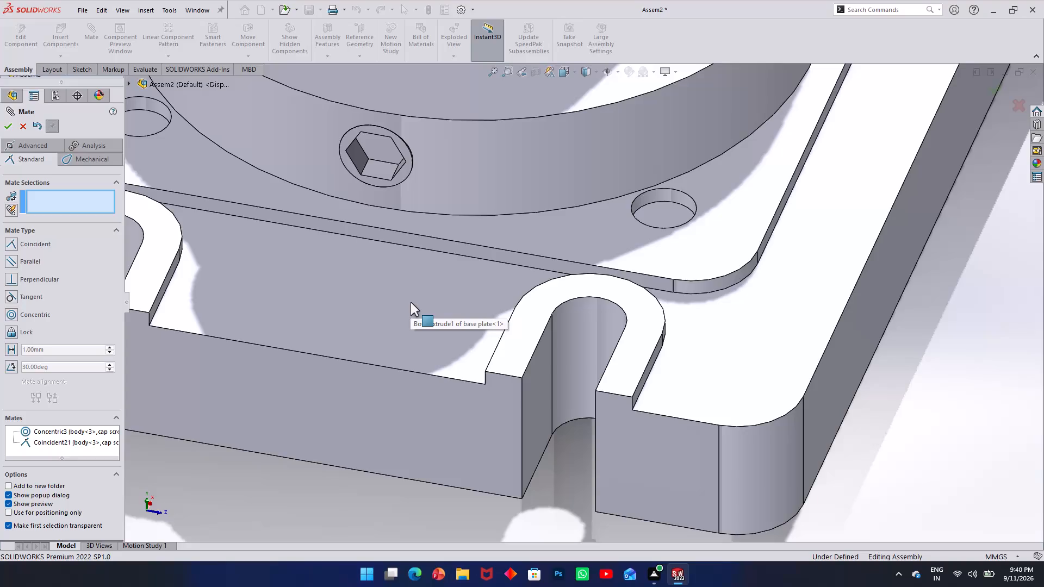
drag(389, 159, 364, 177)
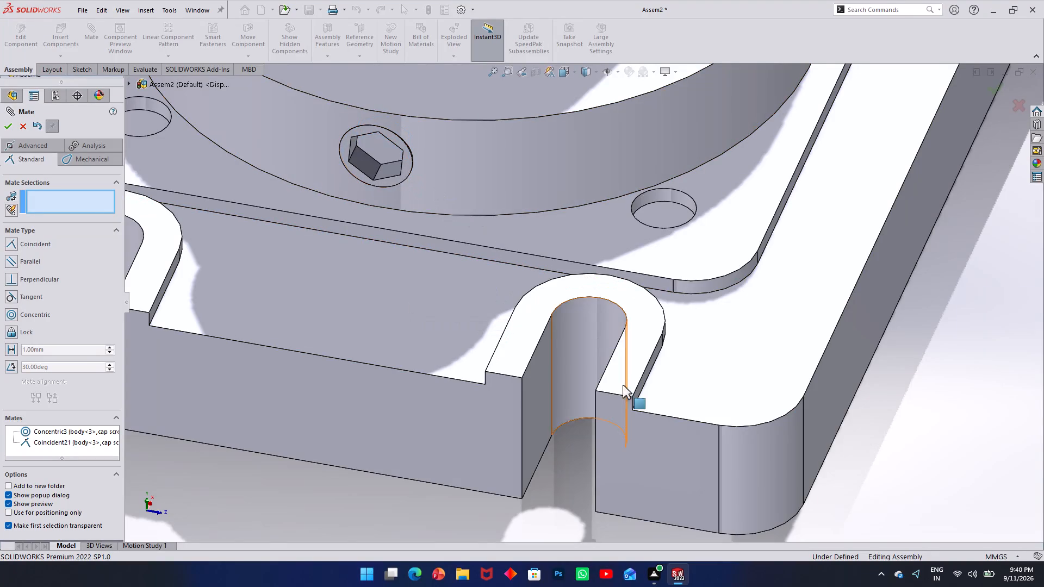
Add a Concentric mate between the shank of the cap screw above the two-hole pad and the body's radial hole facing that pad.
scroll(588, 298, up, 4)
scroll(658, 242, up, 1)
middle_drag(658, 240, 567, 250)
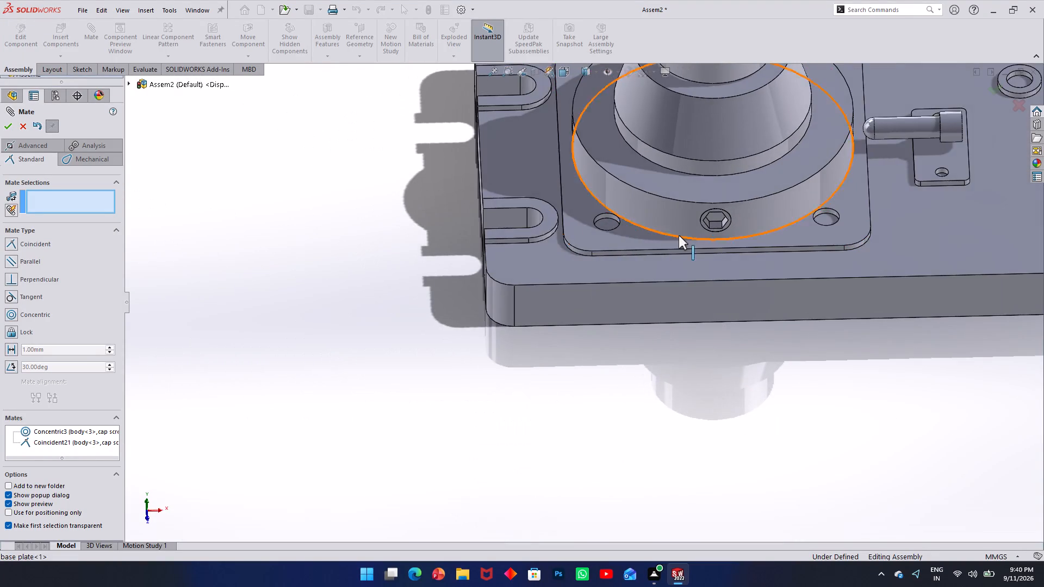
scroll(679, 235, up, 2)
middle_drag(857, 219, 775, 228)
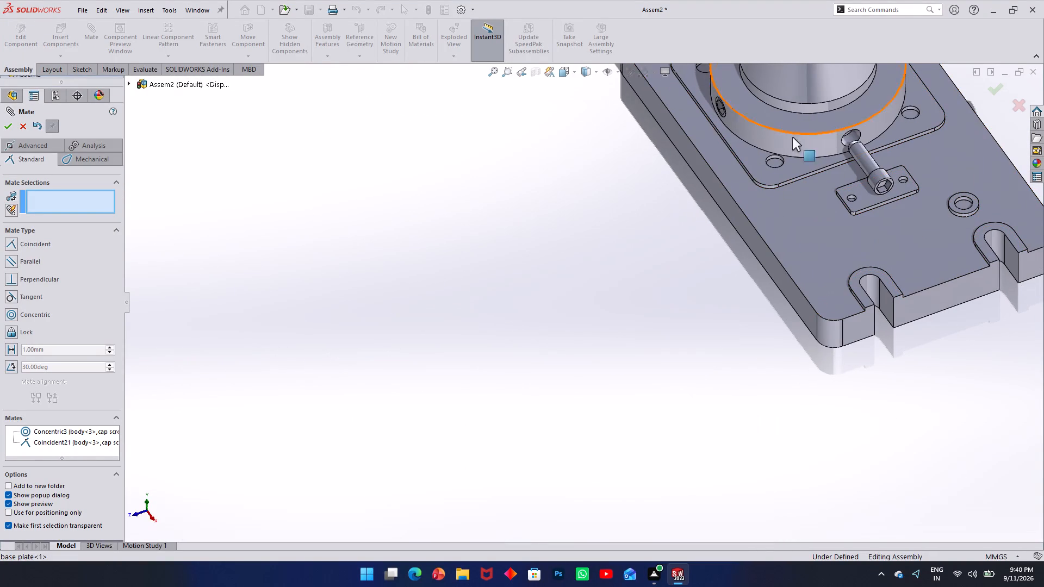
scroll(897, 132, up, 3)
scroll(748, 177, down, 2)
scroll(745, 234, down, 5)
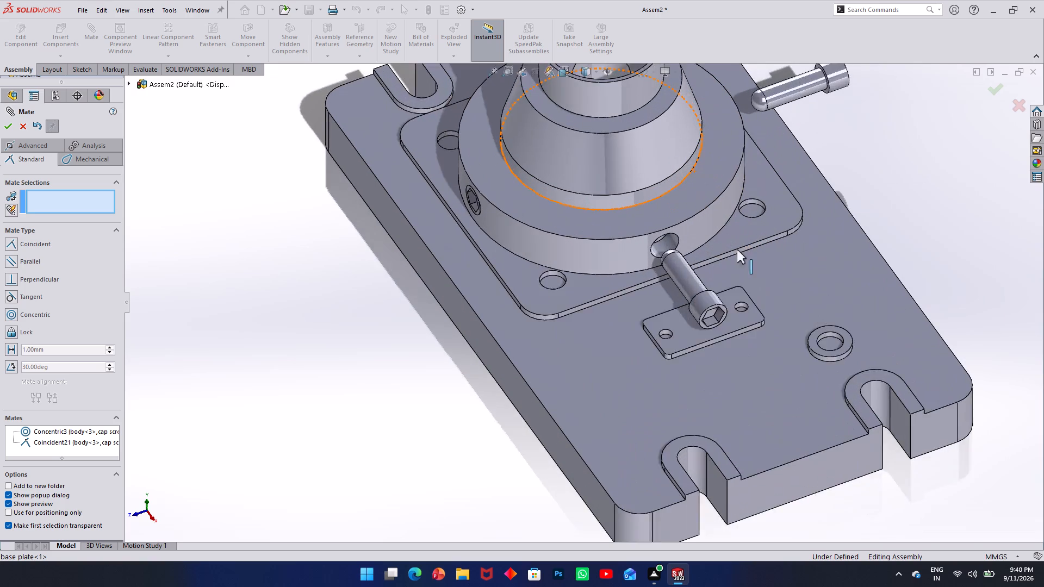
scroll(737, 249, down, 1)
click(637, 297)
middle_drag(607, 232, 599, 222)
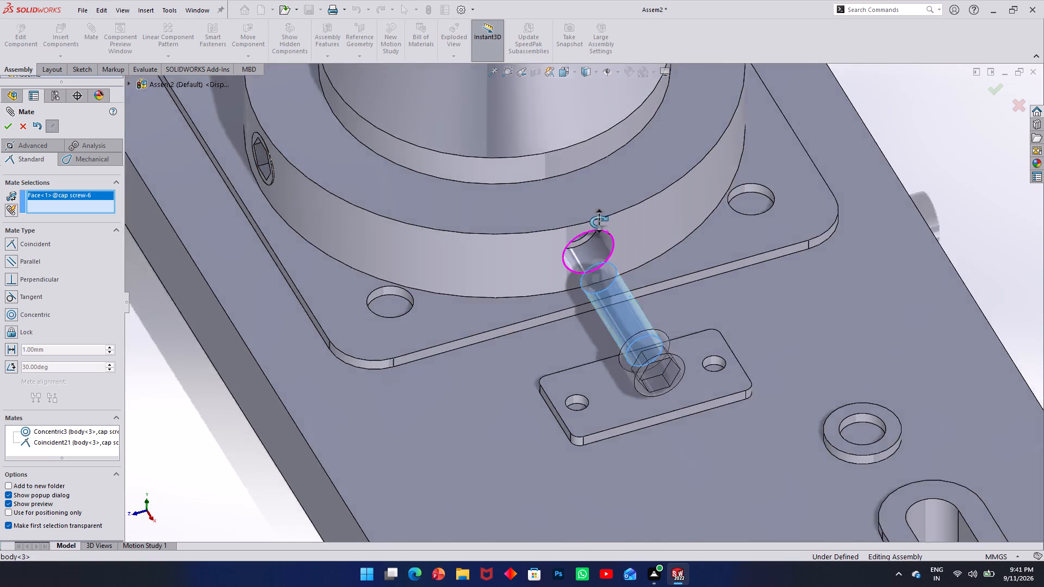
middle_drag(599, 222, 575, 148)
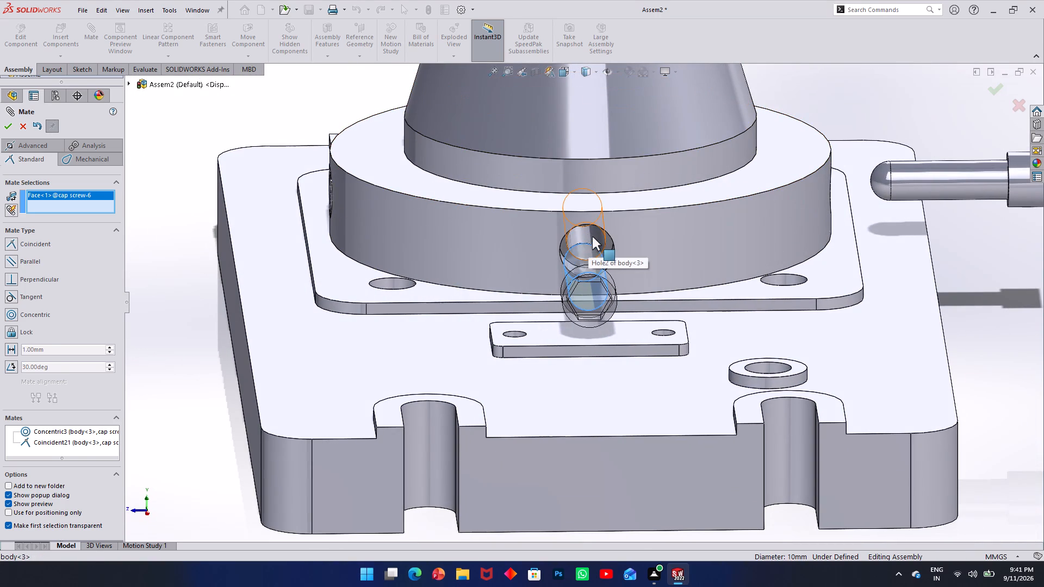
click(592, 236)
middle_drag(636, 271, 632, 274)
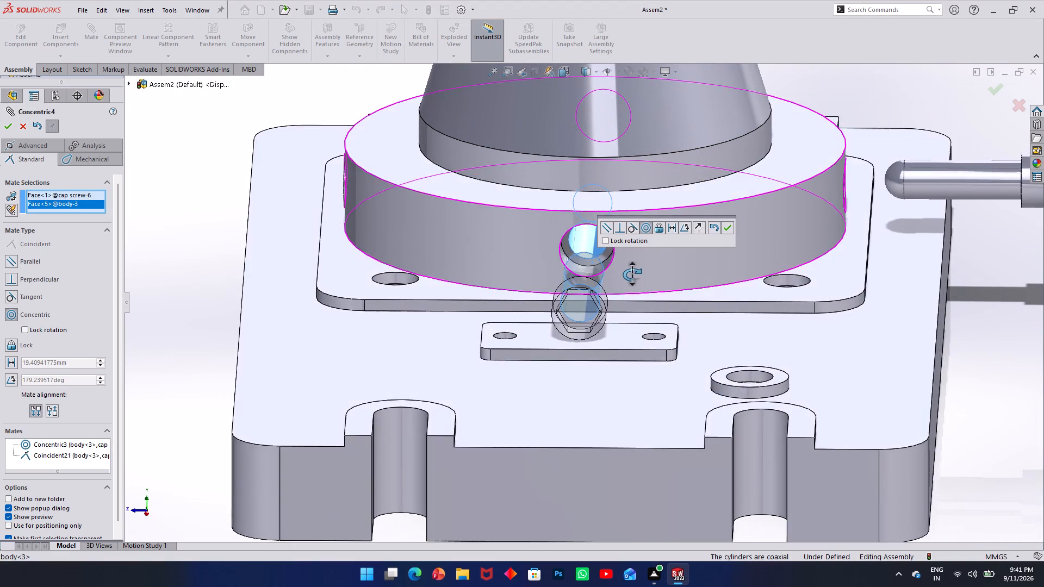
middle_drag(632, 274, 540, 281)
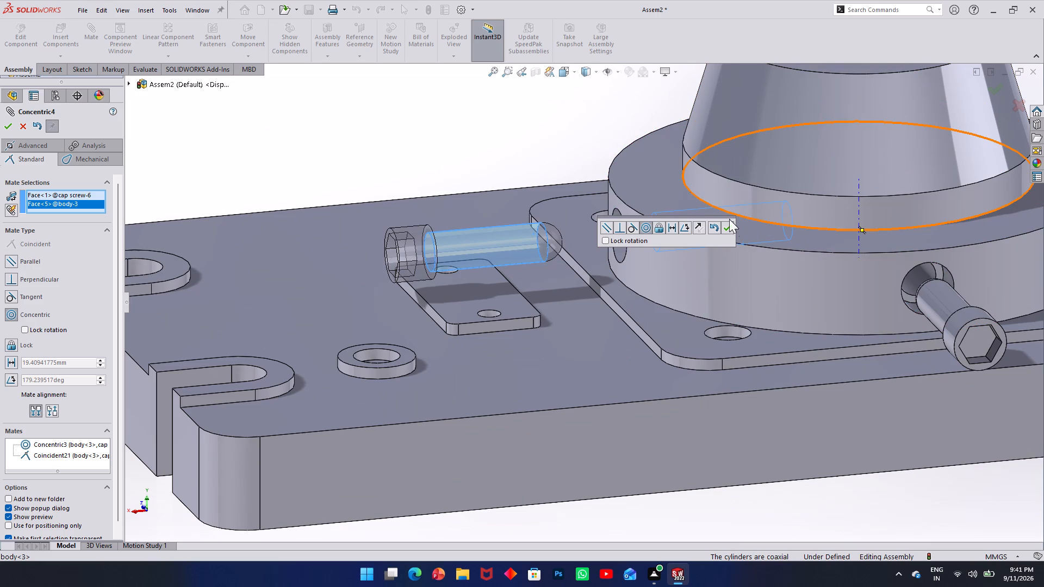
click(726, 228)
Add a Coincident mate between that cap screw's head underside and the counterbore shoulder of the radial hole facing the two-hole pad.
middle_drag(476, 242, 461, 249)
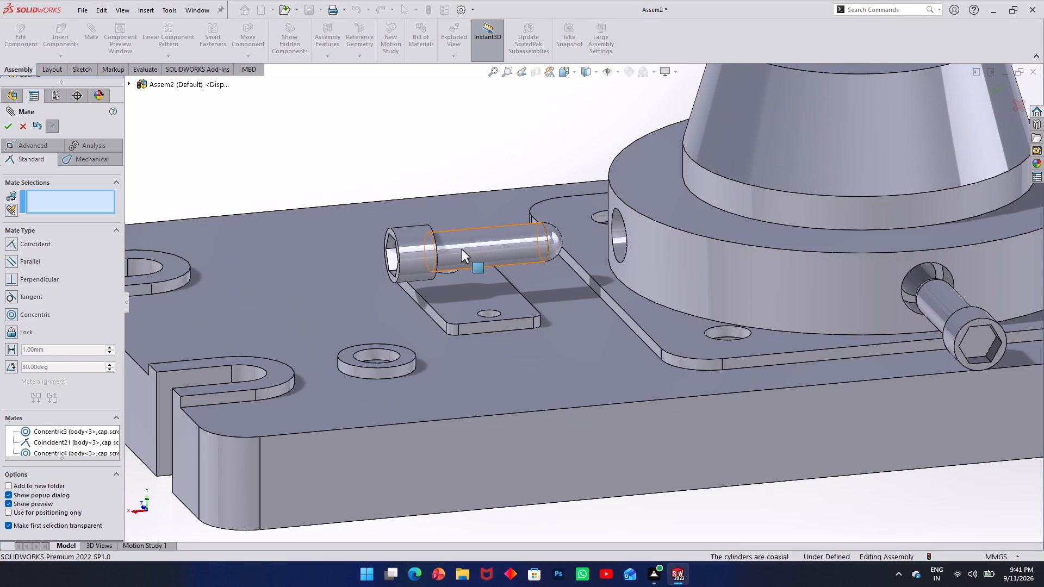
middle_drag(461, 249, 380, 253)
scroll(430, 230, down, 7)
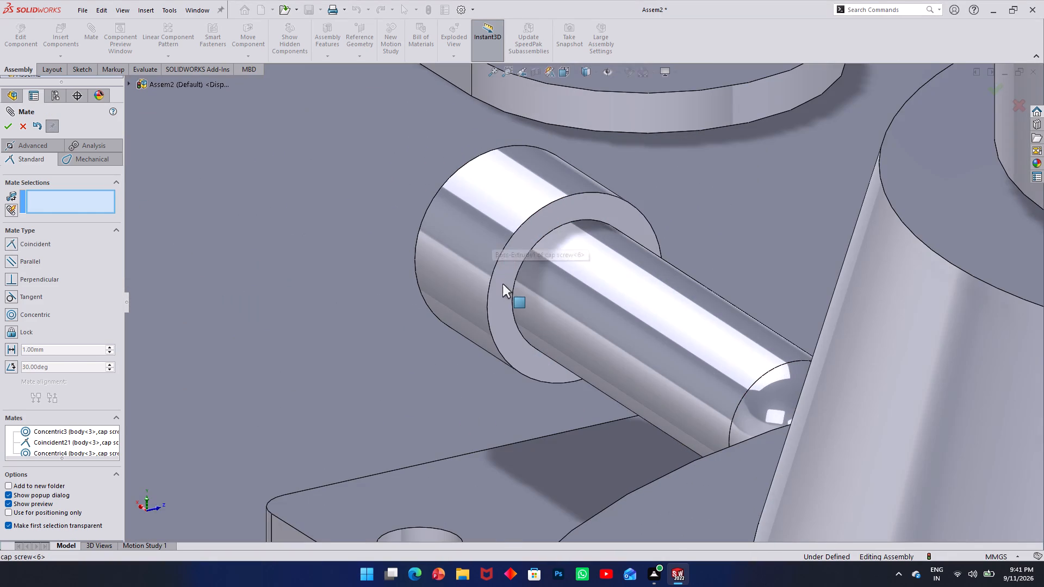
click(503, 285)
middle_drag(501, 276, 607, 279)
scroll(716, 202, up, 3)
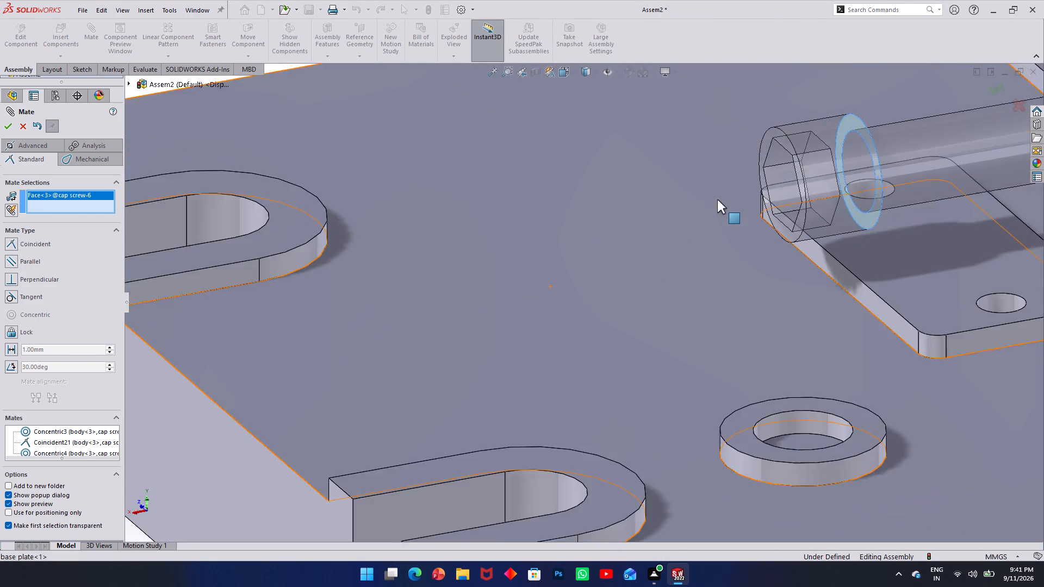
scroll(717, 199, up, 5)
scroll(796, 197, down, 3)
scroll(808, 197, up, 3)
middle_drag(794, 199, 831, 207)
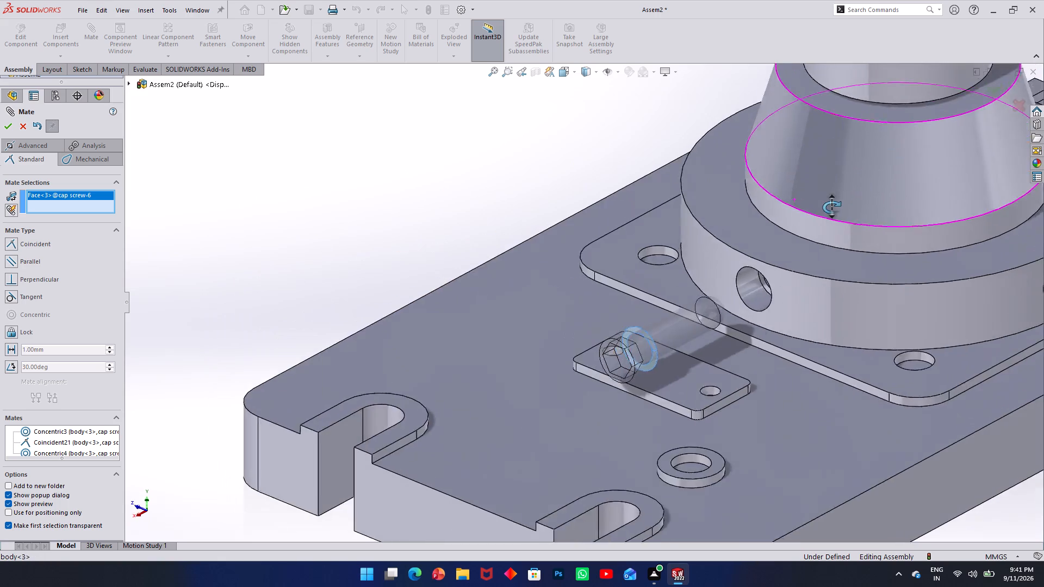
middle_drag(831, 207, 869, 160)
scroll(824, 239, down, 3)
scroll(752, 297, down, 3)
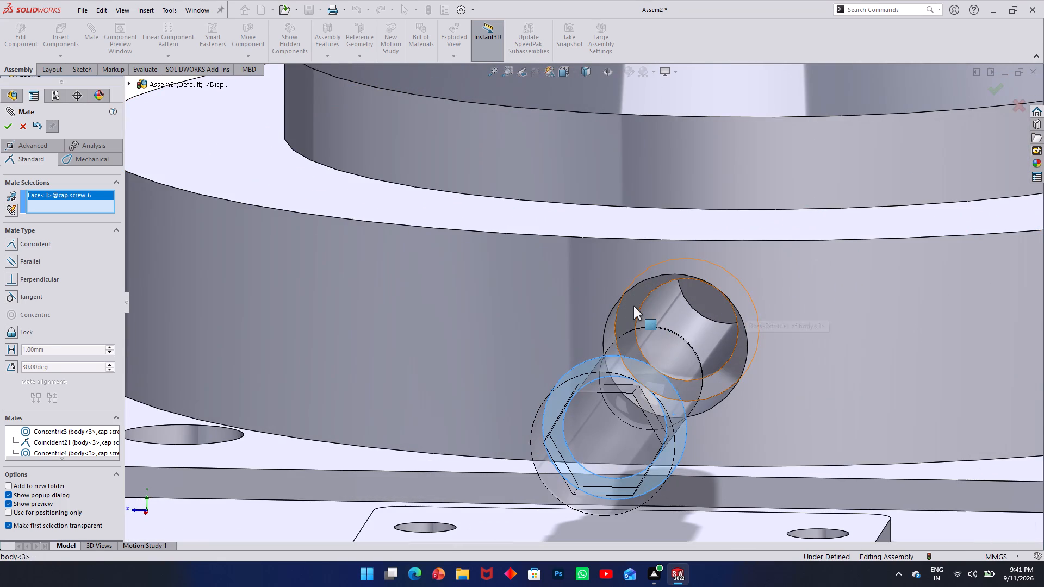
click(633, 306)
scroll(594, 299, up, 1)
middle_drag(593, 299, 525, 312)
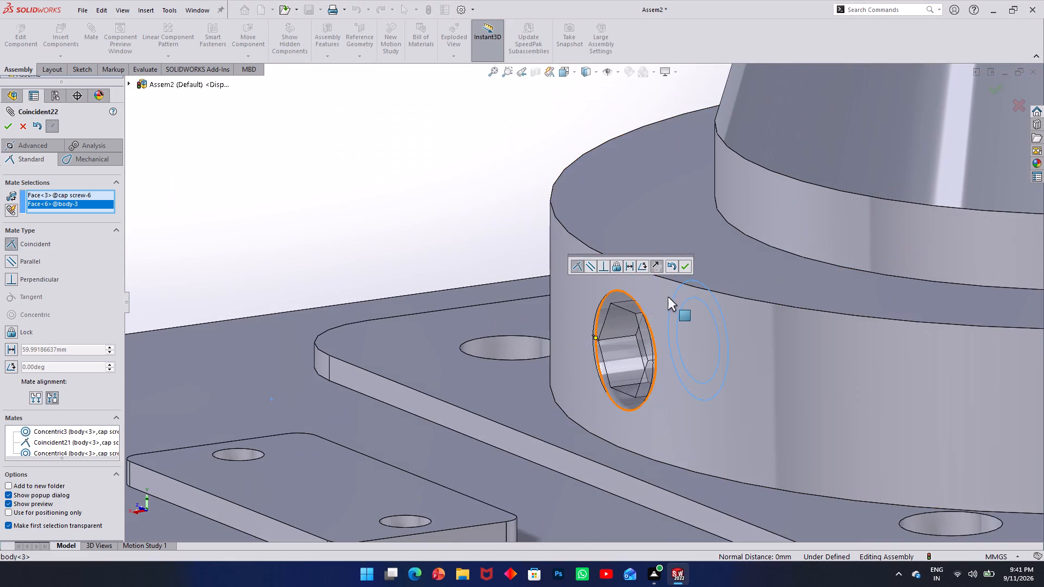
click(681, 264)
Add a Concentric mate between the remaining loose cap screw's shank and the body's radial hole on the ring boss's long side.
scroll(681, 285, up, 8)
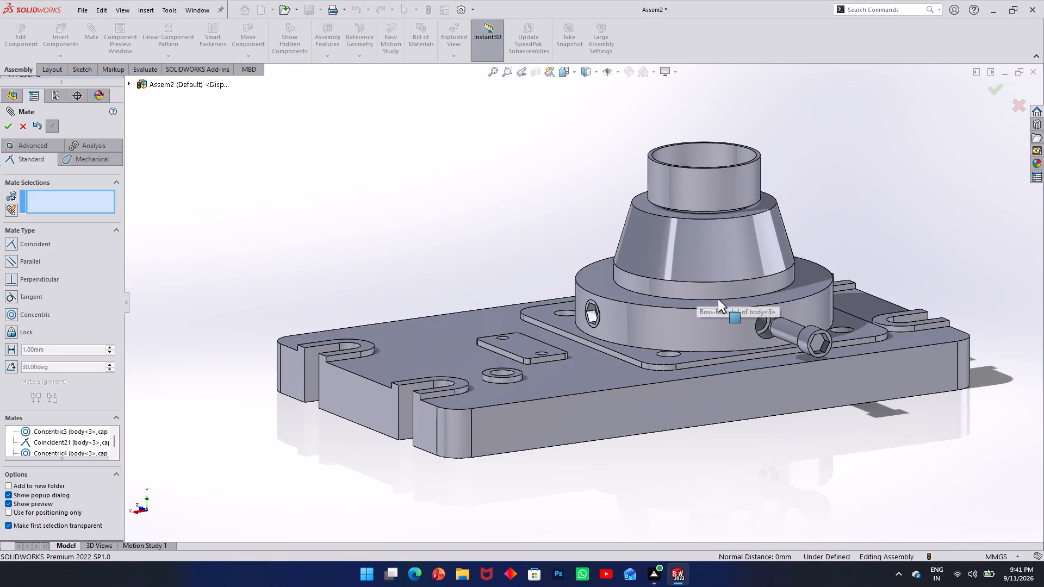
middle_drag(689, 311, 753, 307)
scroll(803, 290, down, 6)
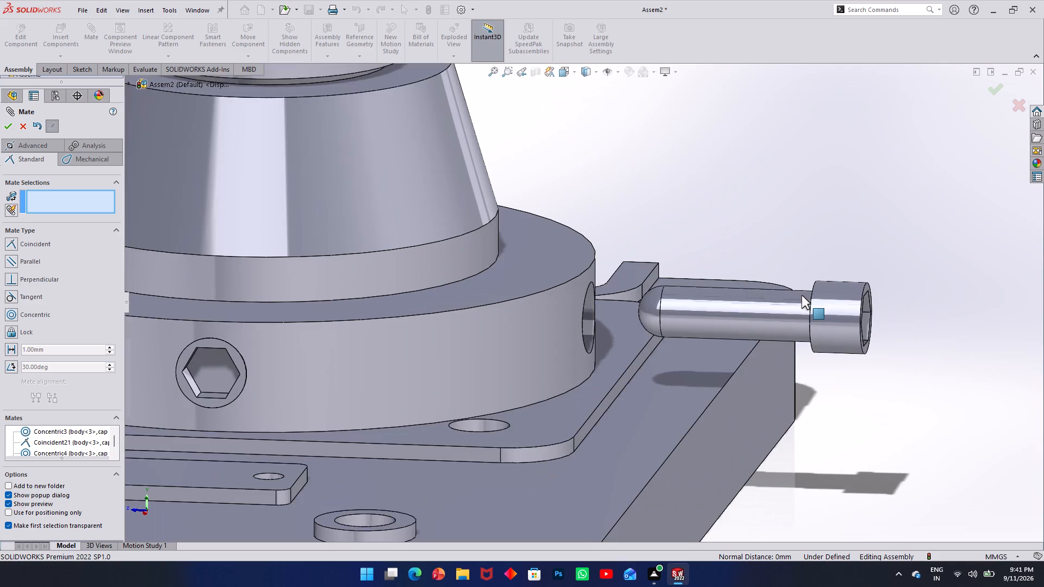
click(760, 310)
middle_drag(623, 305, 578, 315)
scroll(312, 278, down, 2)
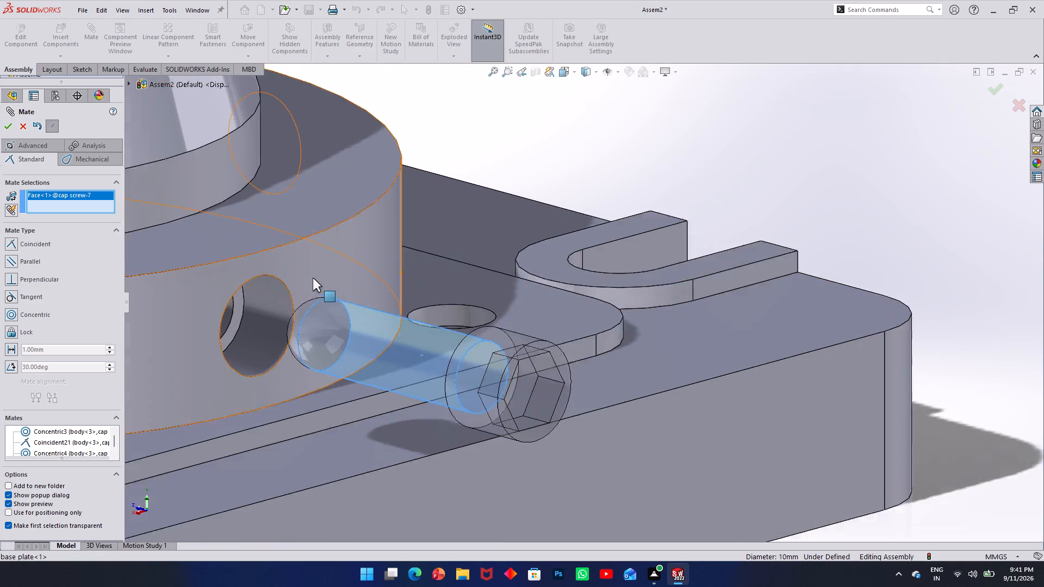
scroll(313, 278, down, 1)
scroll(286, 268, up, 4)
middle_drag(281, 266, 231, 266)
scroll(328, 307, down, 4)
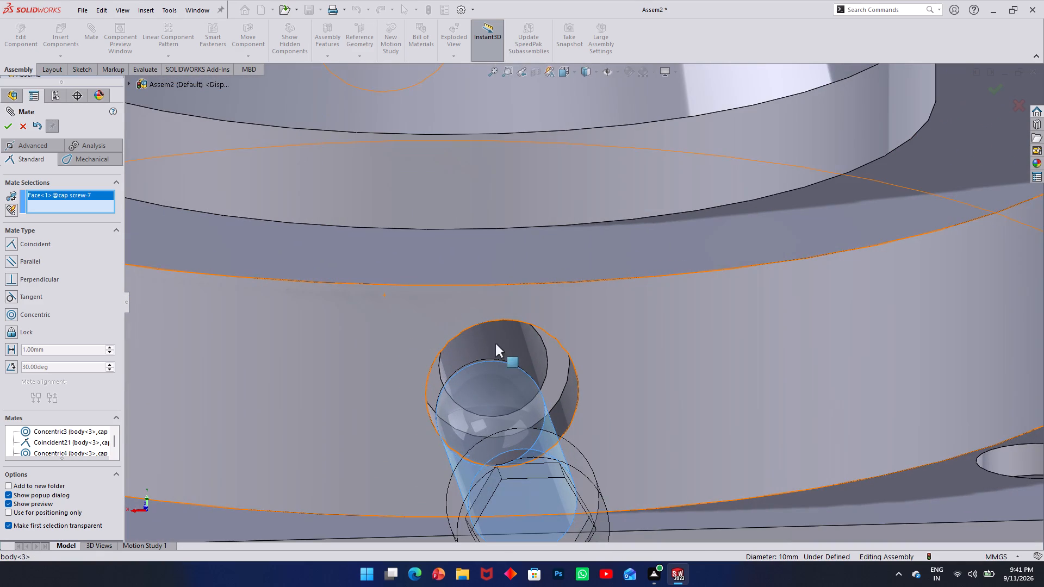
click(524, 348)
scroll(414, 337, up, 2)
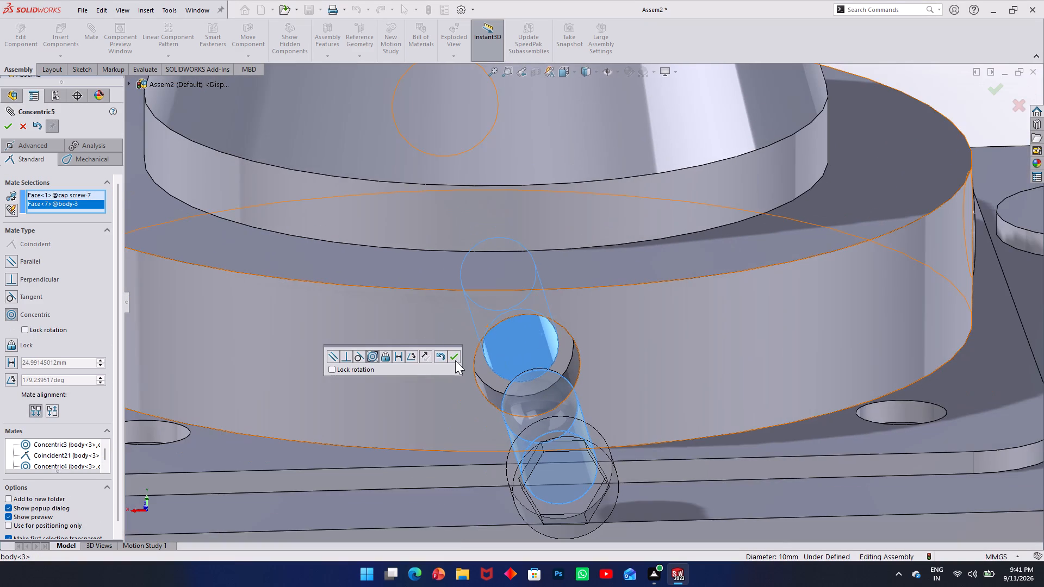
click(451, 358)
Add a Coincident mate between the last cap screw's head underside and its hole's counterbore shoulder, and finish mating.
scroll(505, 366, up, 1)
scroll(505, 366, down, 2)
scroll(511, 363, up, 3)
middle_drag(509, 366, 623, 351)
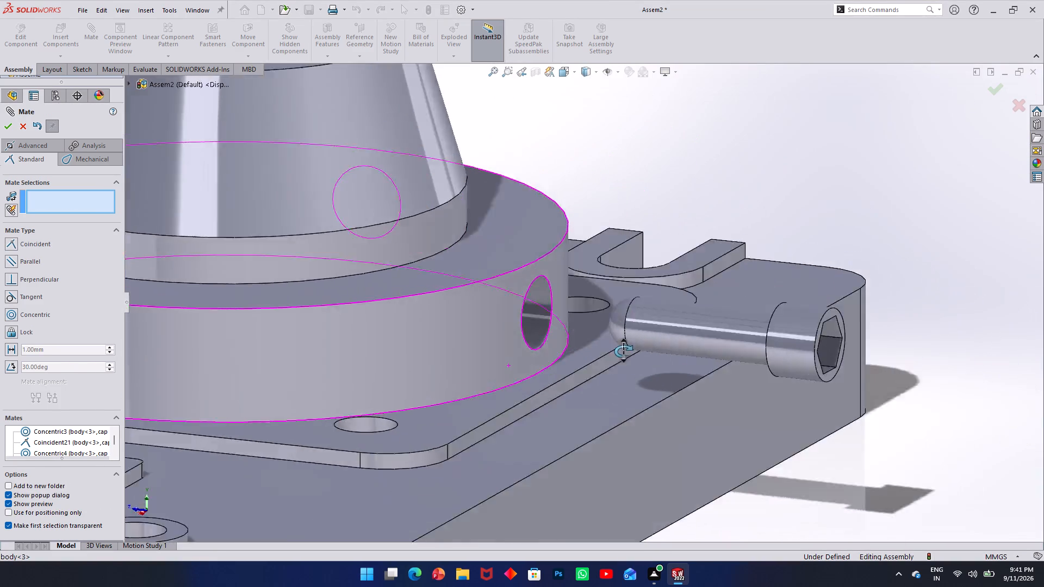
middle_drag(623, 351, 703, 337)
scroll(681, 319, down, 3)
middle_drag(644, 291, 613, 306)
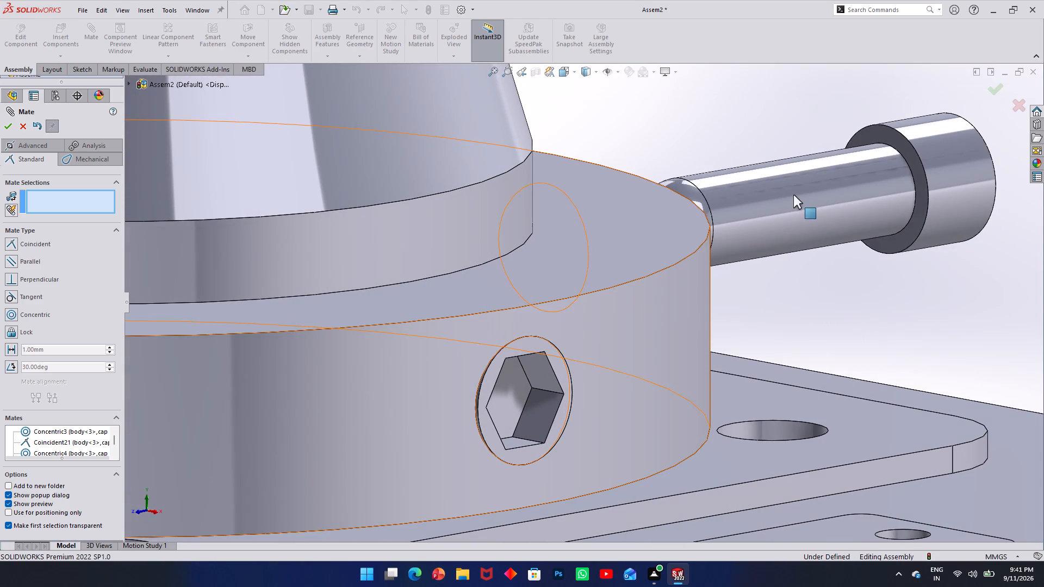
click(900, 235)
scroll(874, 257, up, 3)
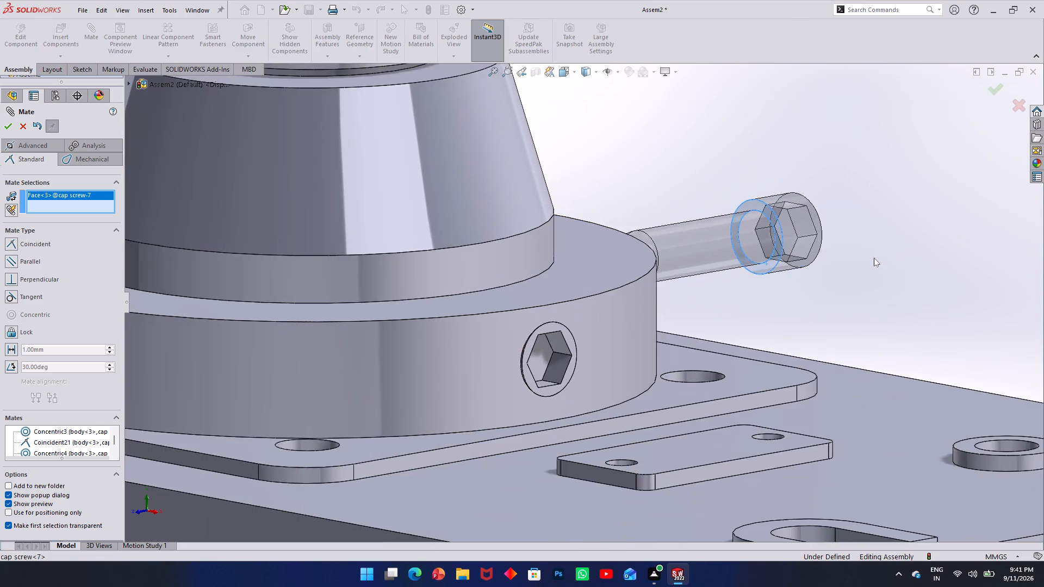
scroll(864, 257, down, 1)
middle_drag(856, 259, 718, 300)
scroll(676, 119, down, 3)
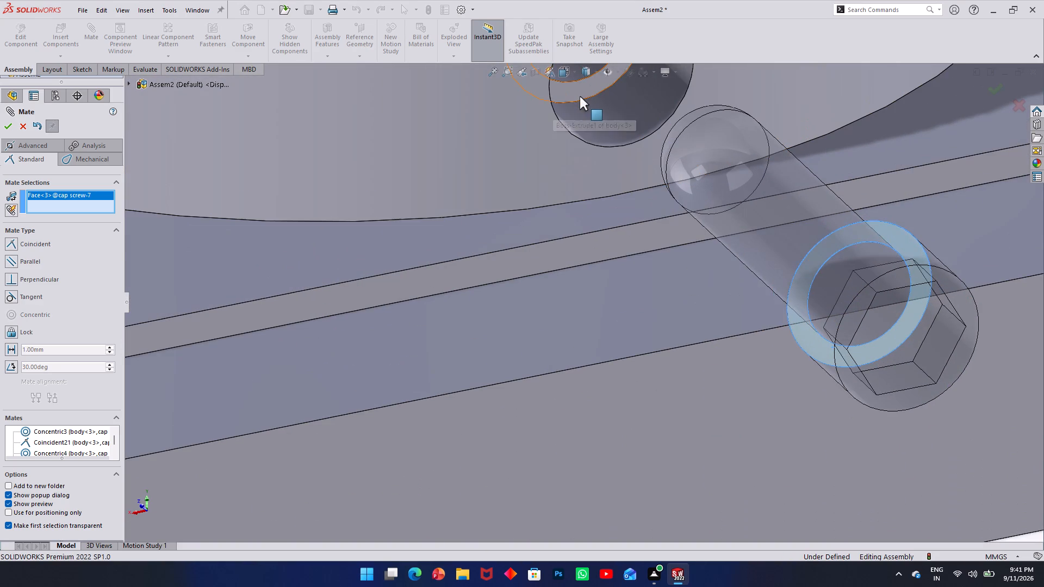
click(581, 96)
click(706, 91)
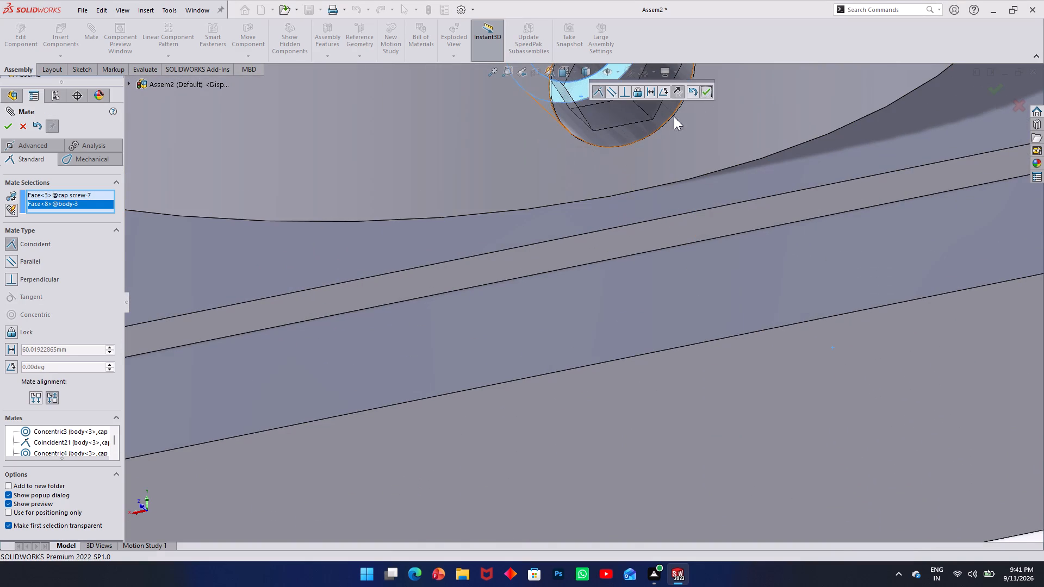
scroll(642, 146, up, 8)
middle_drag(661, 158, 560, 183)
scroll(599, 158, up, 2)
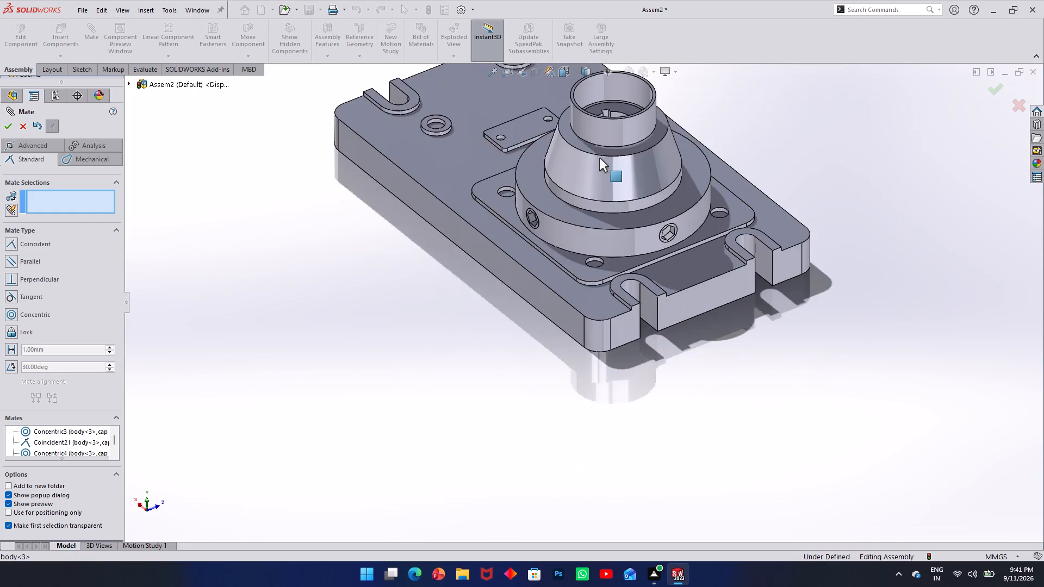
scroll(599, 158, up, 4)
scroll(604, 150, down, 5)
middle_drag(586, 249, 681, 380)
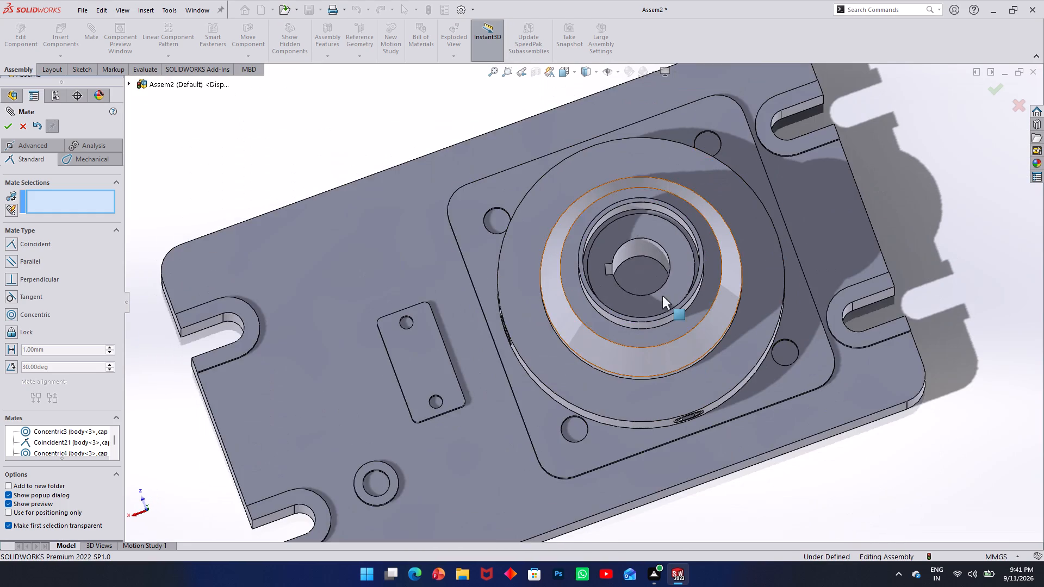
click(2, 134)
click(3, 130)
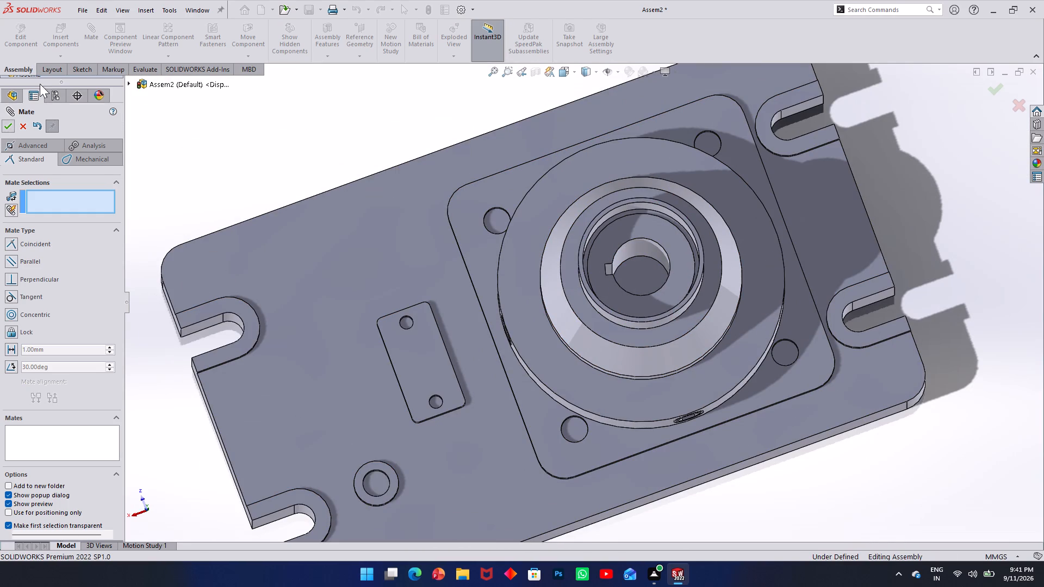
Insert the part collect from the milling jig folder and place it upright beside the base plate, near the two-hole pad end.
click(65, 35)
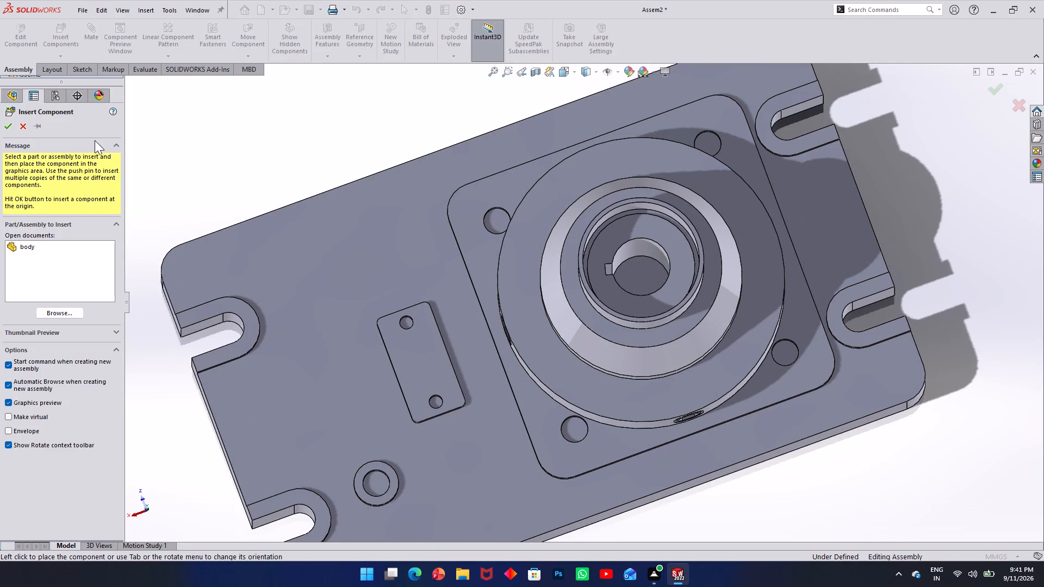
click(53, 308)
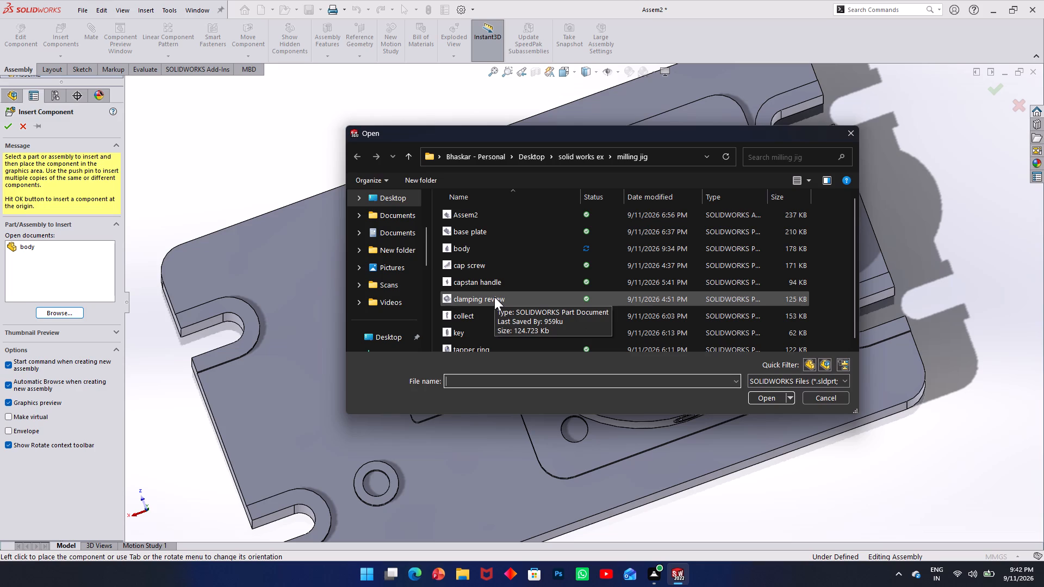
click(490, 320)
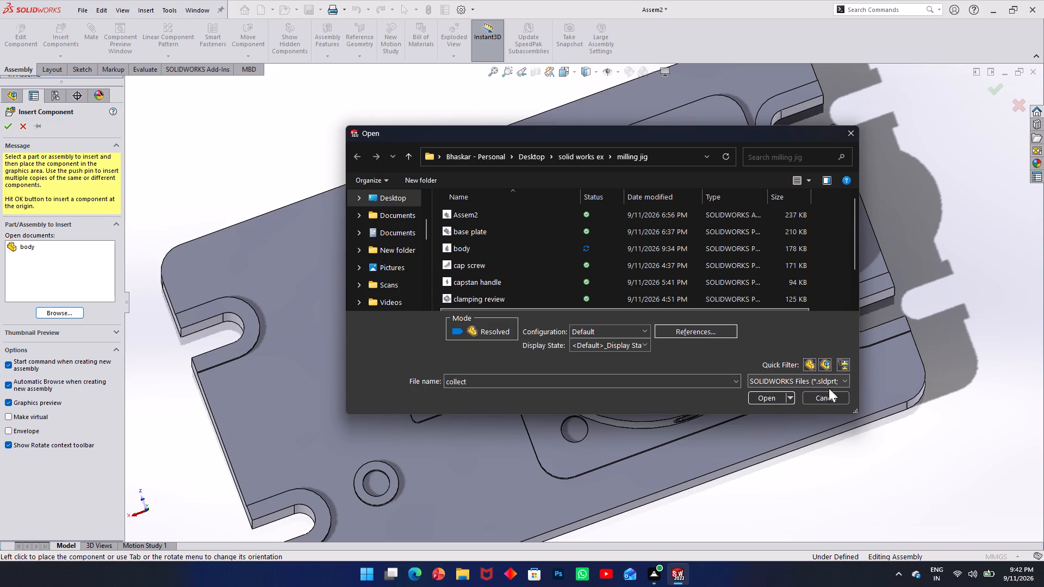
click(773, 399)
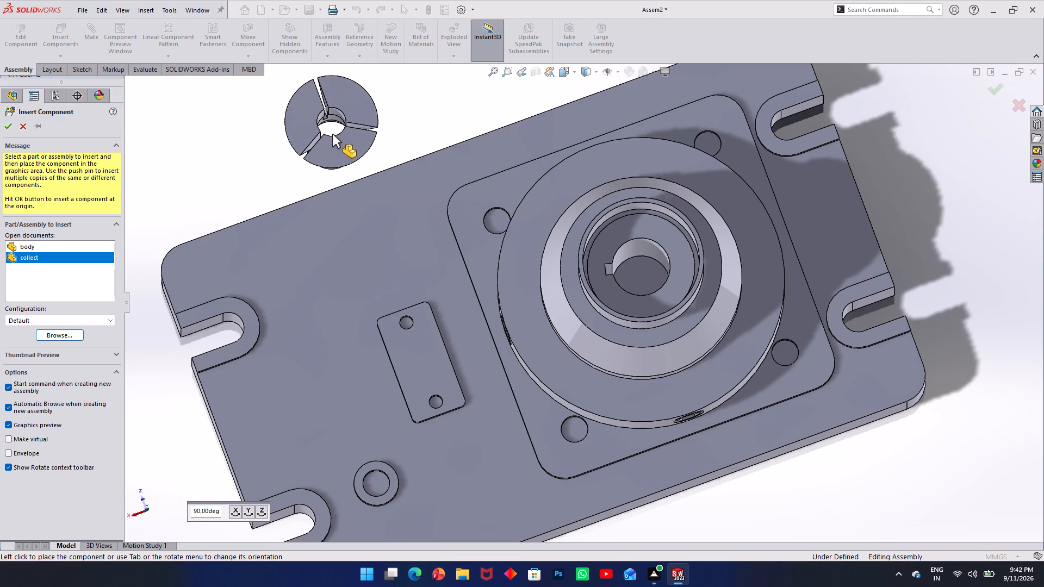
click(337, 134)
middle_drag(352, 210, 351, 190)
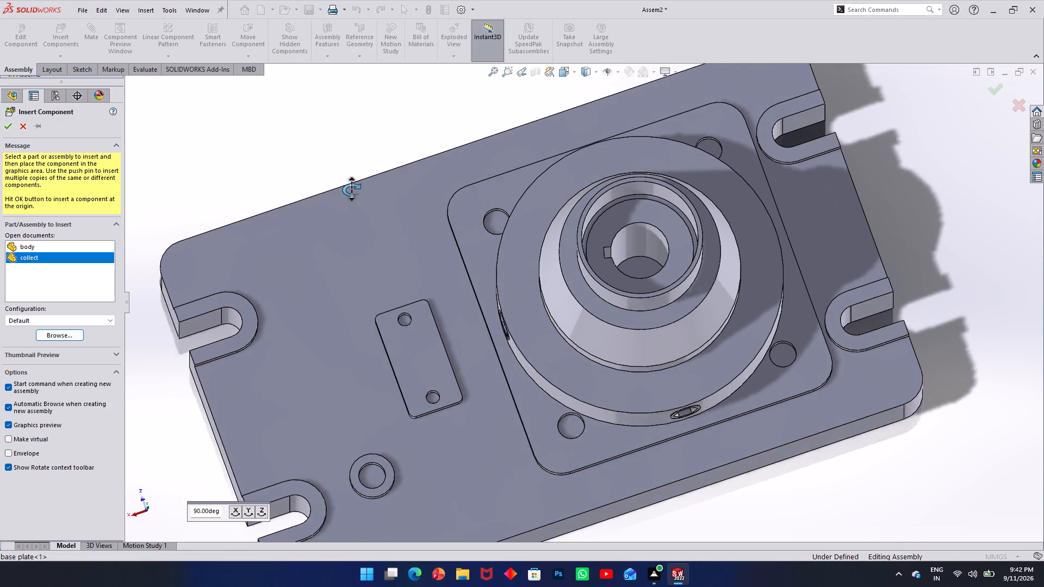
middle_drag(351, 190, 352, 185)
scroll(355, 184, up, 3)
click(389, 236)
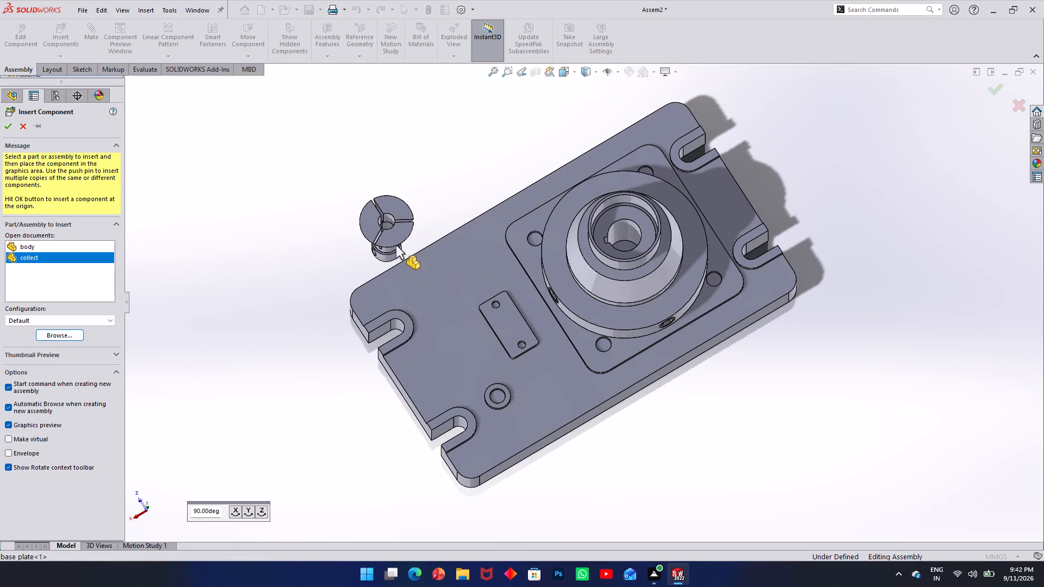
scroll(487, 292, up, 1)
middle_drag(483, 289, 476, 257)
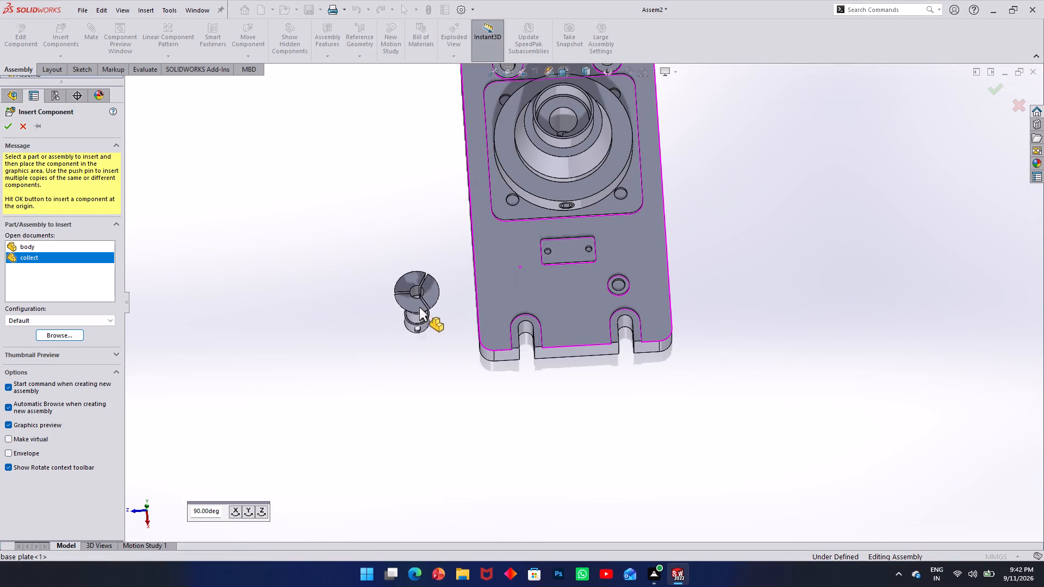
click(419, 307)
middle_drag(529, 276, 463, 216)
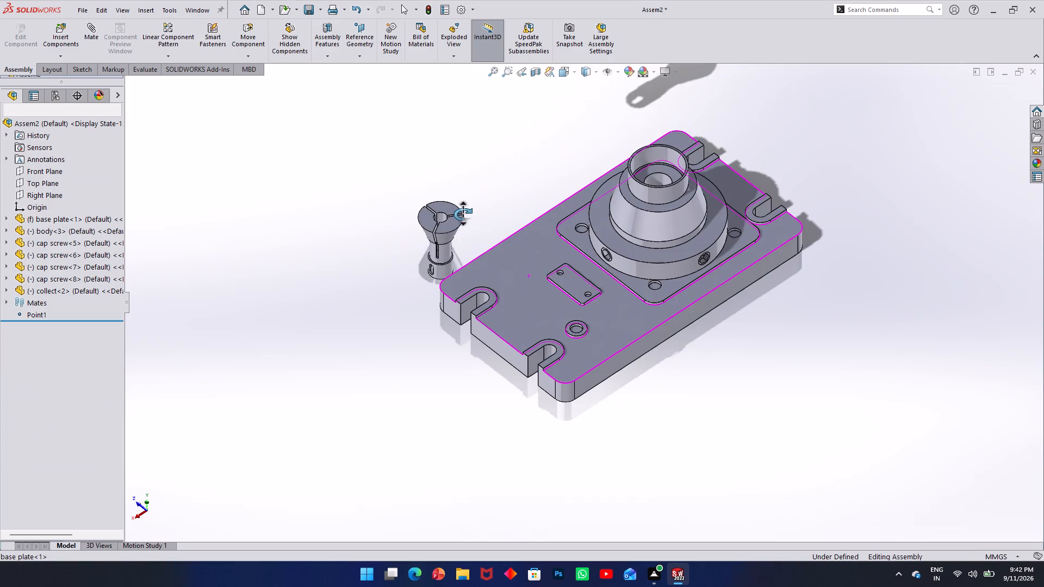
middle_drag(506, 238, 686, 136)
scroll(686, 136, up, 1)
middle_drag(686, 136, 686, 136)
scroll(701, 332, down, 3)
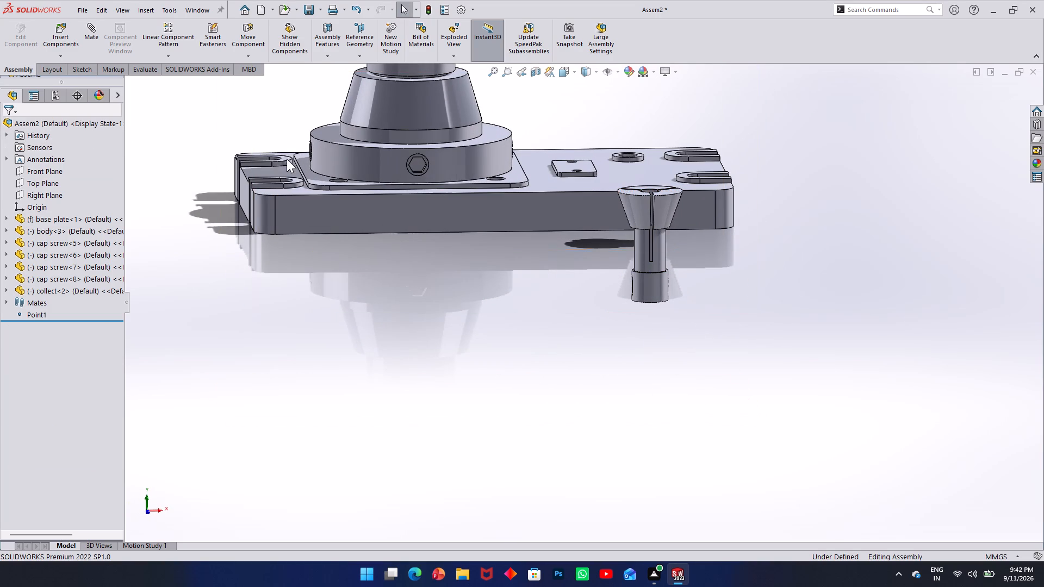
Insert the part key from the milling jig folder and place it upright at the slot in the collect's lower collar.
scroll(656, 260, down, 2)
middle_drag(654, 262, 717, 253)
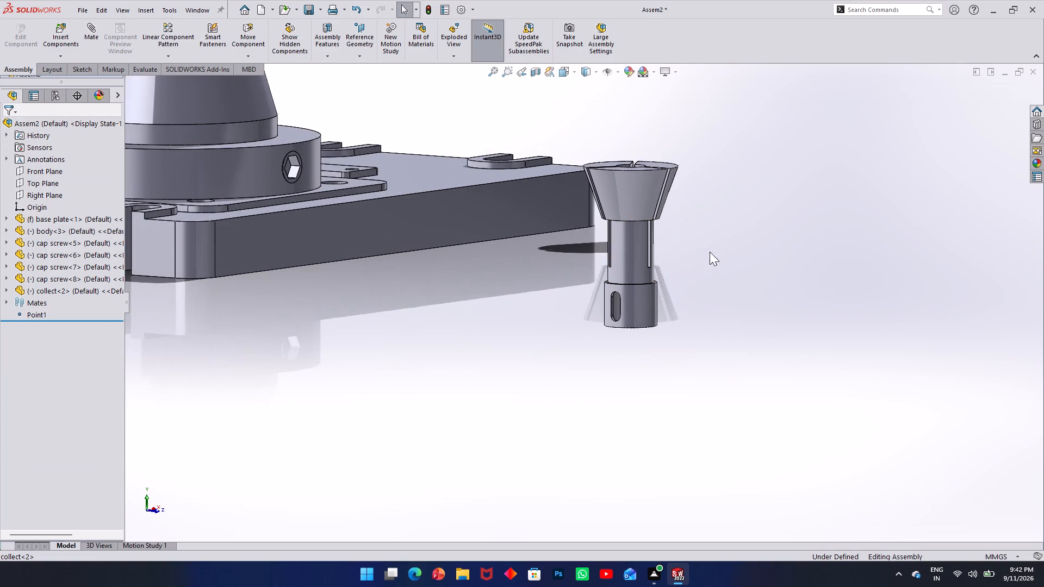
click(68, 33)
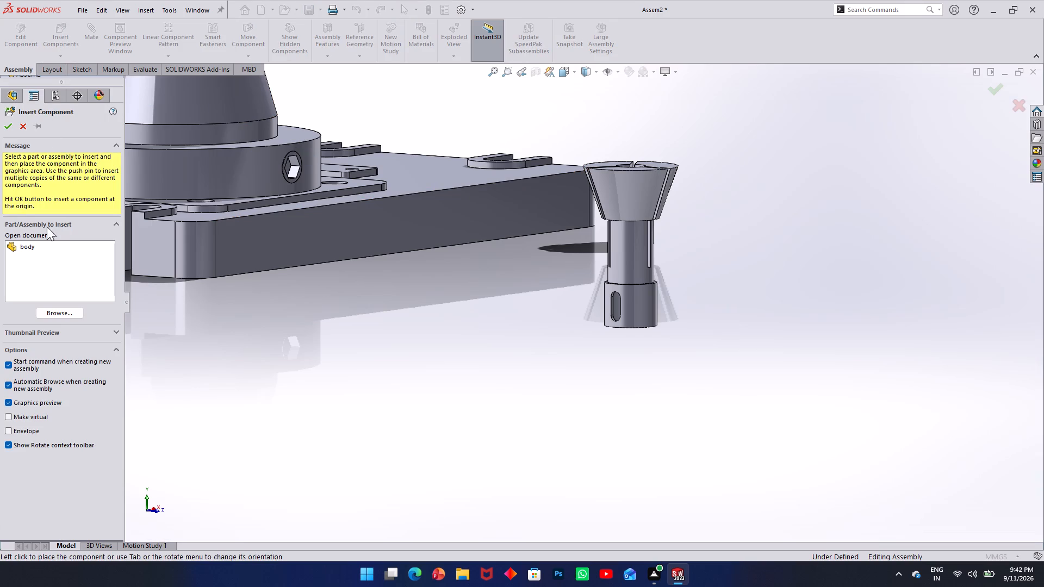
click(53, 308)
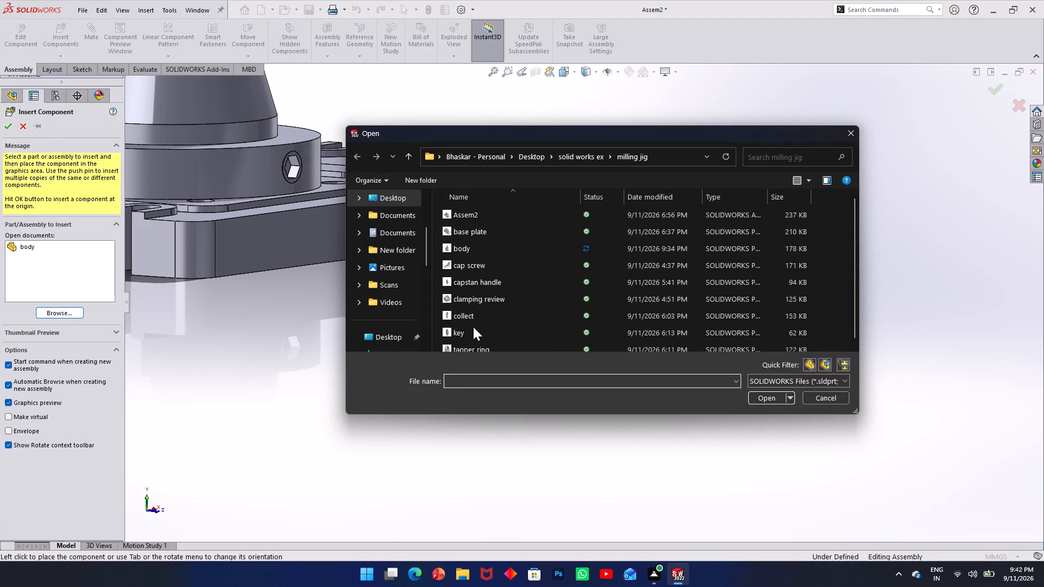
click(473, 328)
click(769, 400)
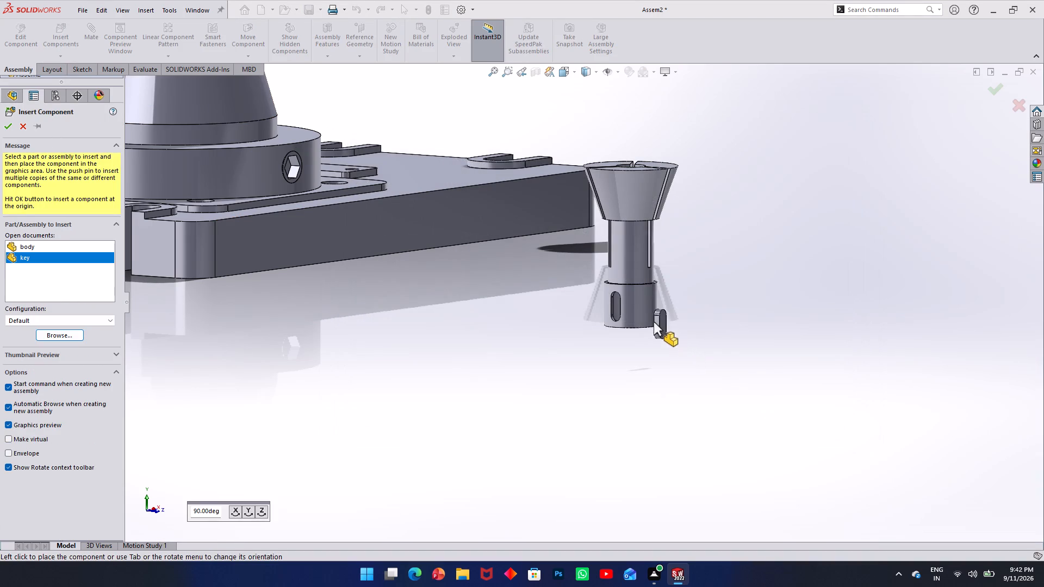
scroll(613, 308, down, 5)
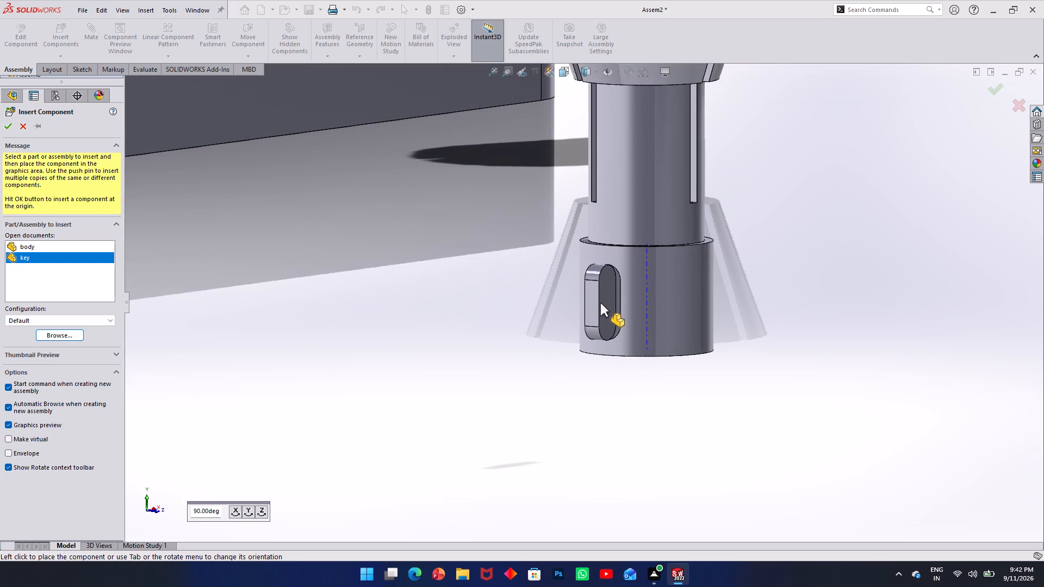
click(600, 303)
Move the collect farther away from the base plate, clear of the key, with Move Component.
scroll(611, 302, down, 1)
middle_drag(613, 302, 627, 303)
scroll(613, 302, down, 1)
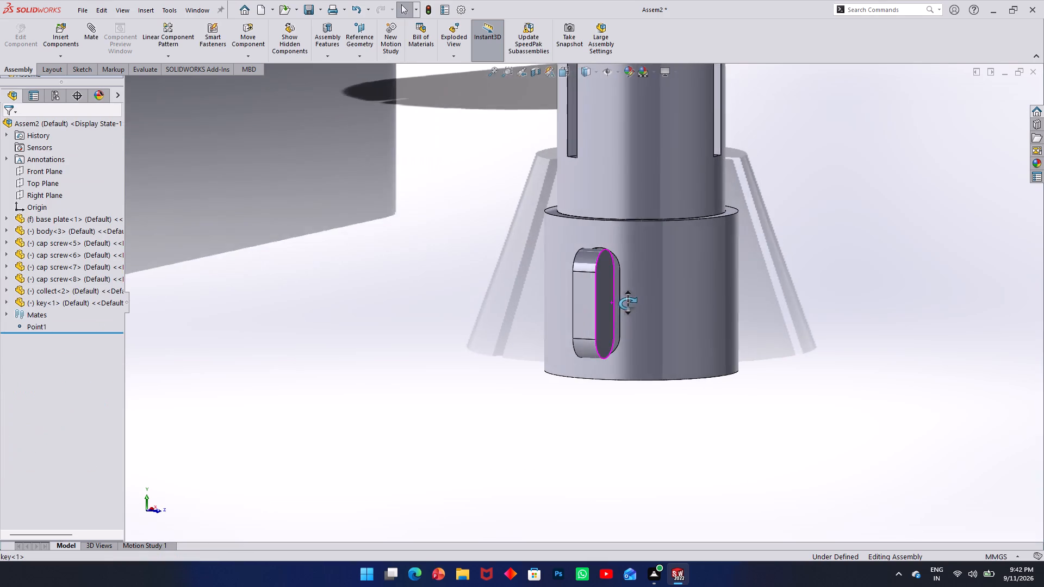
middle_drag(627, 303, 674, 313)
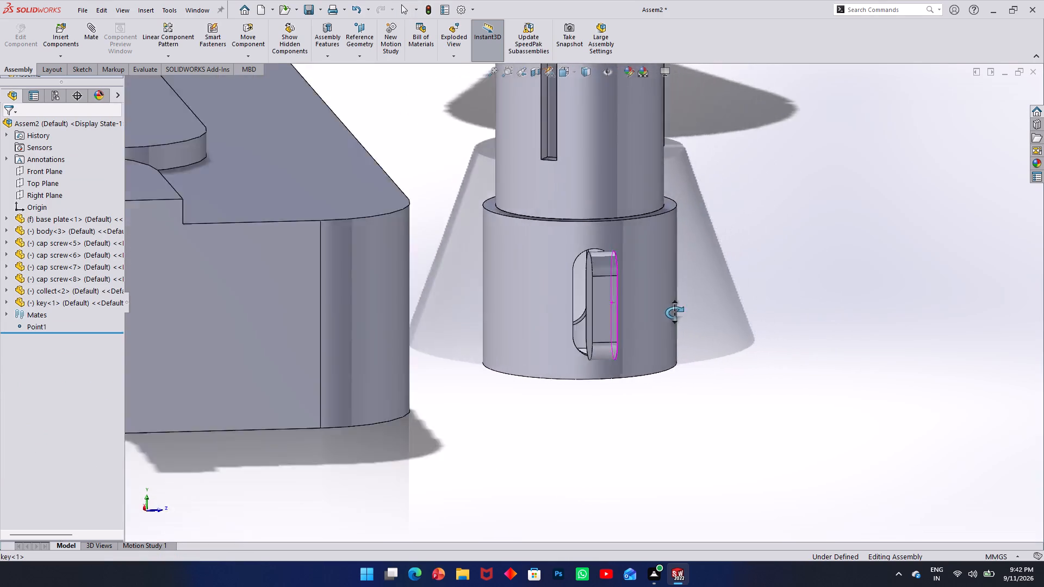
middle_drag(674, 313, 655, 310)
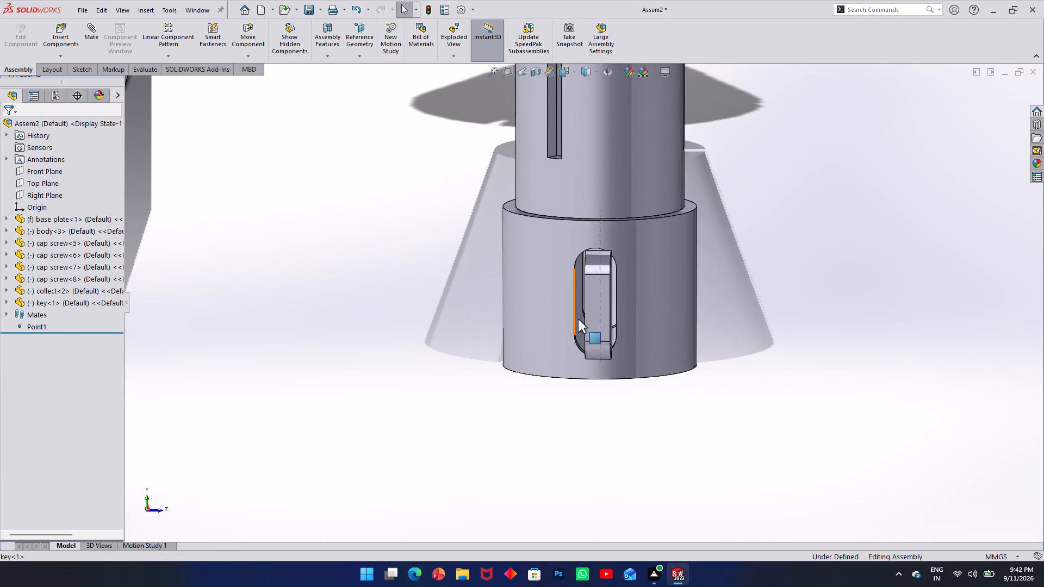
middle_drag(578, 319, 519, 317)
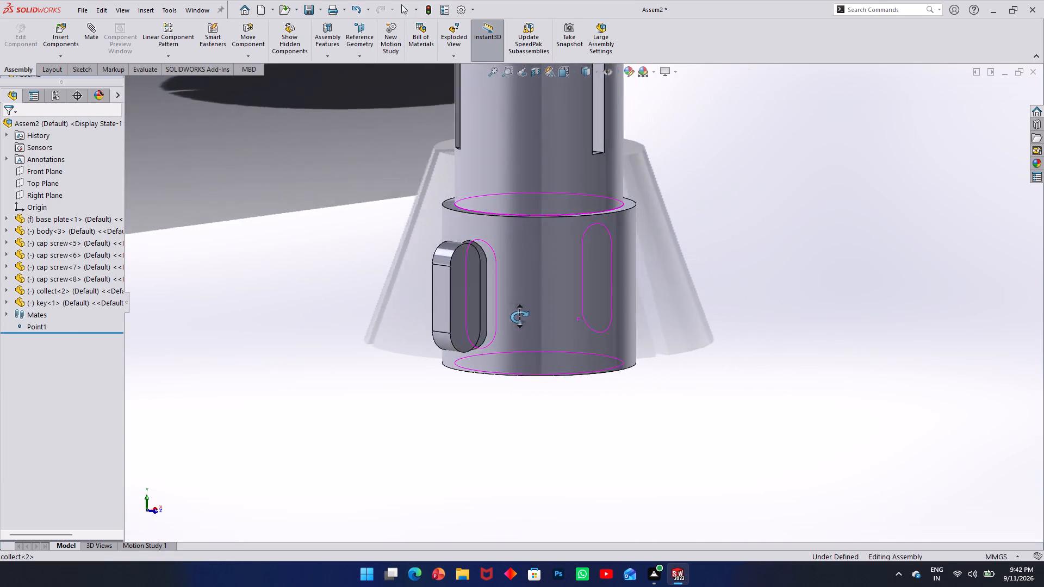
middle_drag(519, 317, 512, 317)
scroll(487, 262, up, 6)
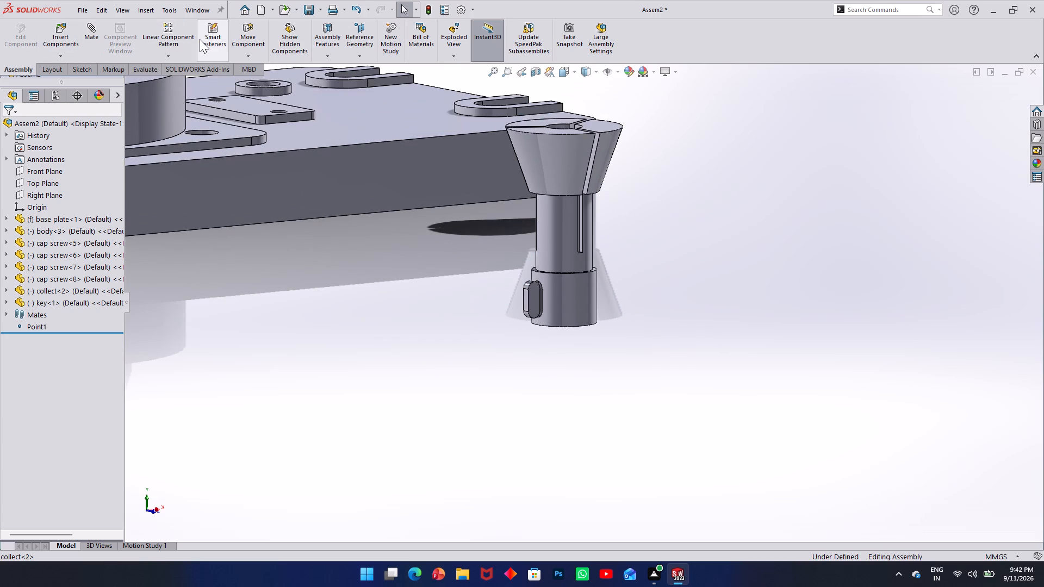
click(241, 38)
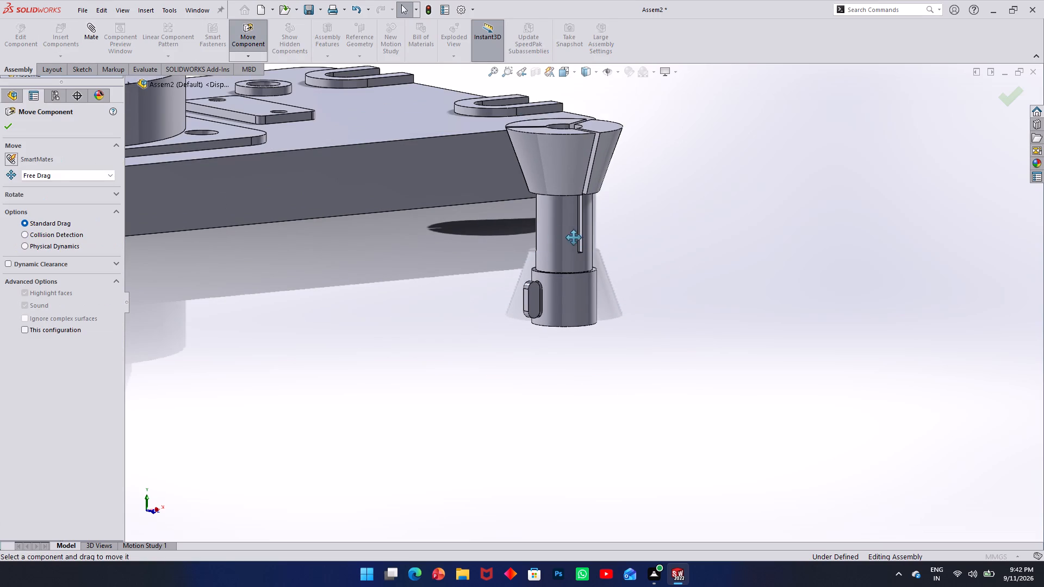
drag(550, 221, 874, 273)
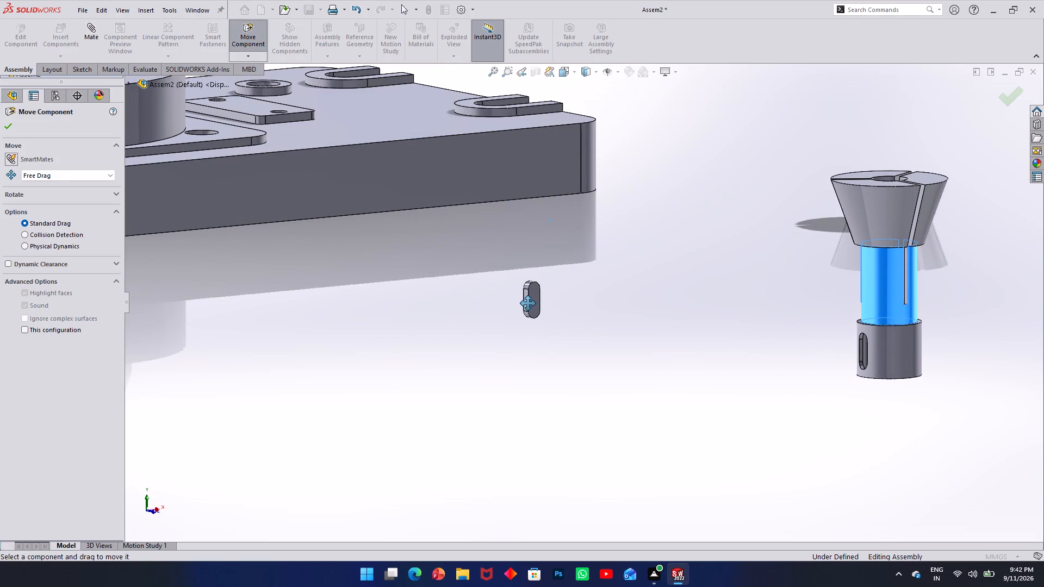
drag(514, 290, 616, 292)
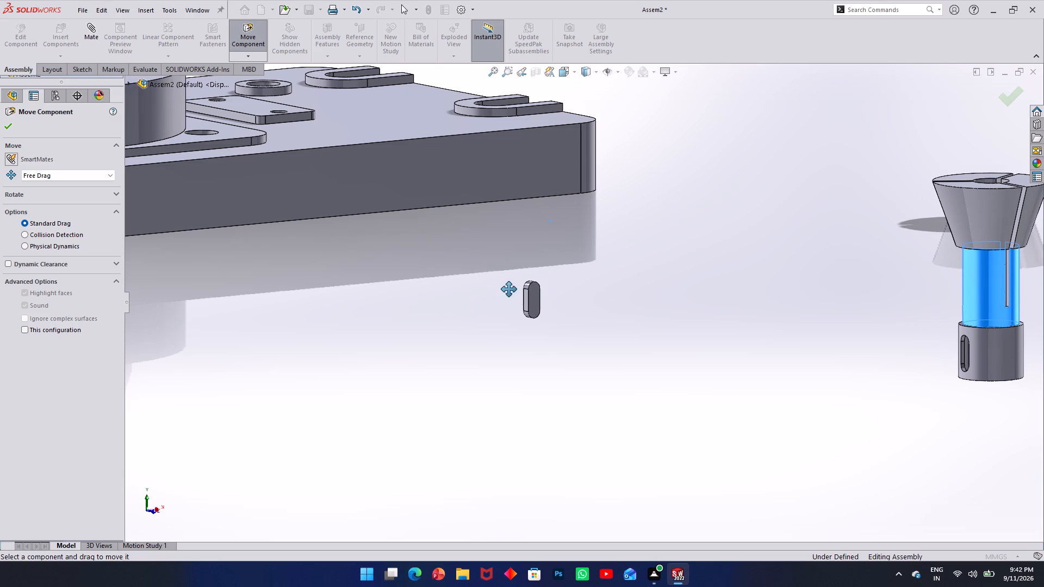
click(512, 287)
click(515, 285)
drag(515, 284, 527, 262)
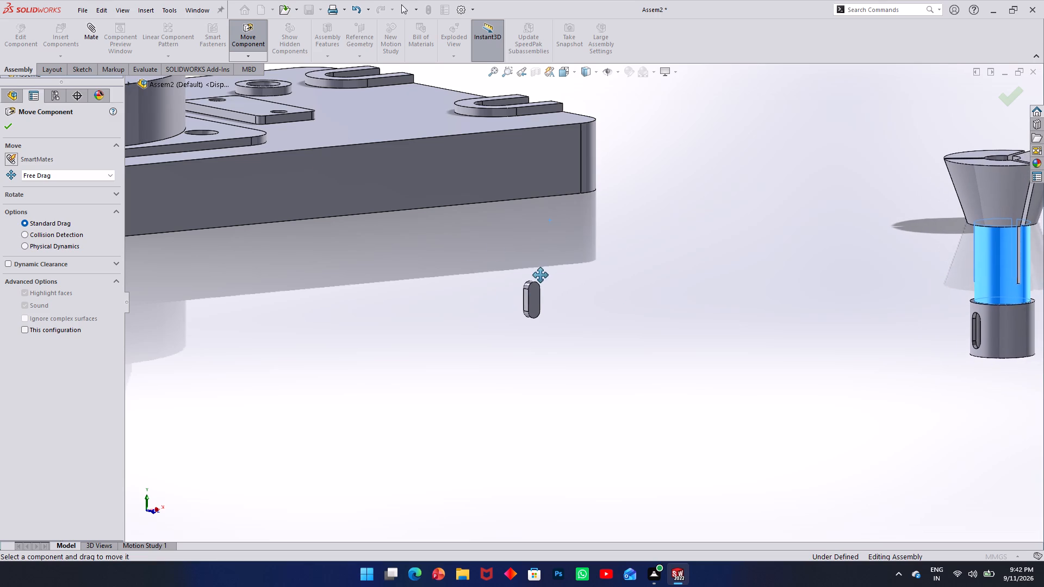
drag(527, 262, 527, 261)
click(6, 127)
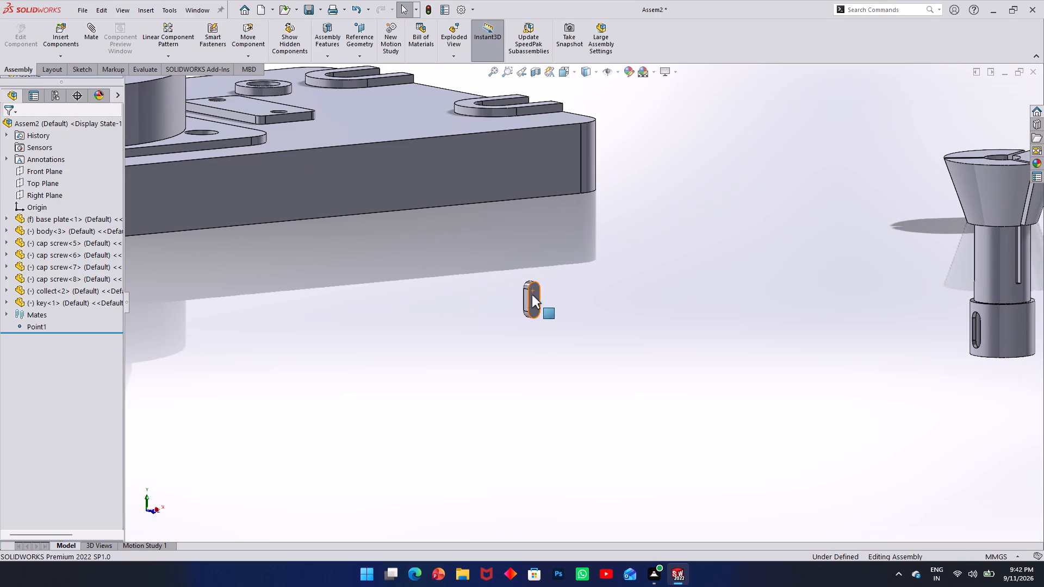
Move the key by its flat oblong face back to the slot in the collect's lower collar.
drag(531, 295, 968, 328)
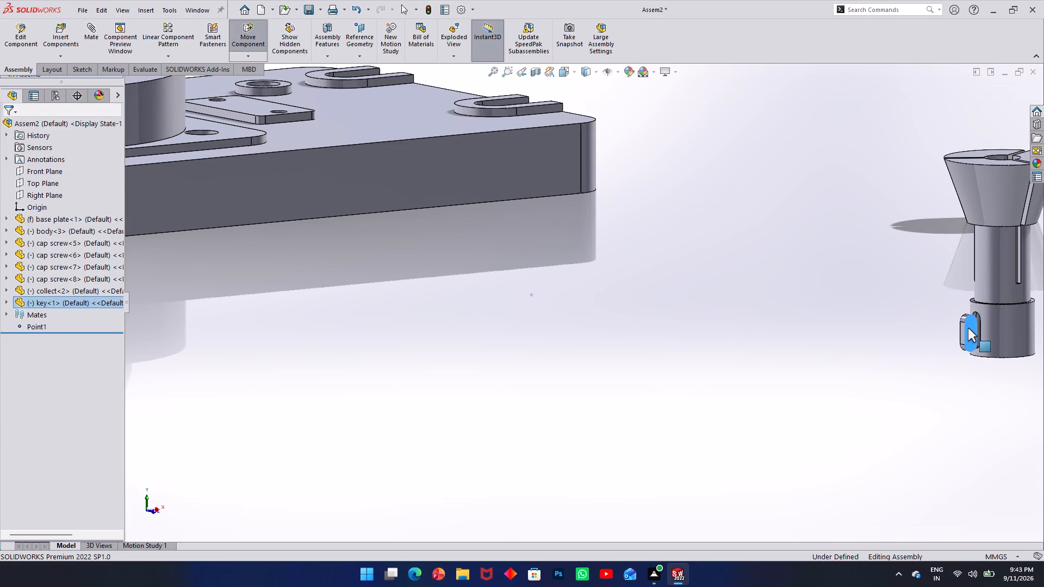
drag(968, 328, 968, 327)
Add a Parallel mate between the key's flat oblong face and the straight side wall of the slot in the collect's lower collar.
middle_drag(891, 318, 950, 308)
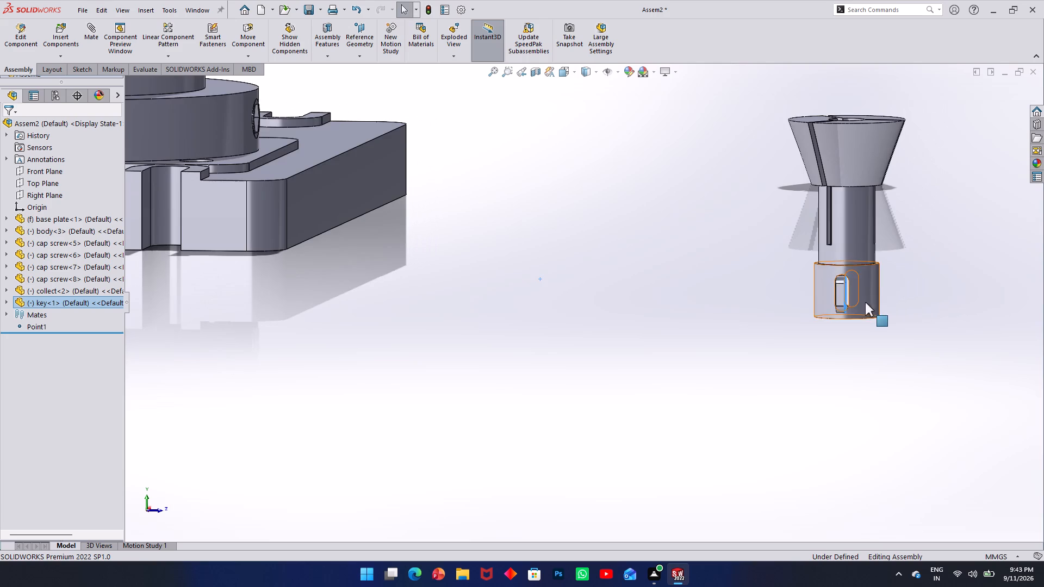
scroll(864, 301, down, 4)
scroll(656, 267, down, 4)
middle_drag(849, 296, 813, 309)
scroll(848, 296, down, 1)
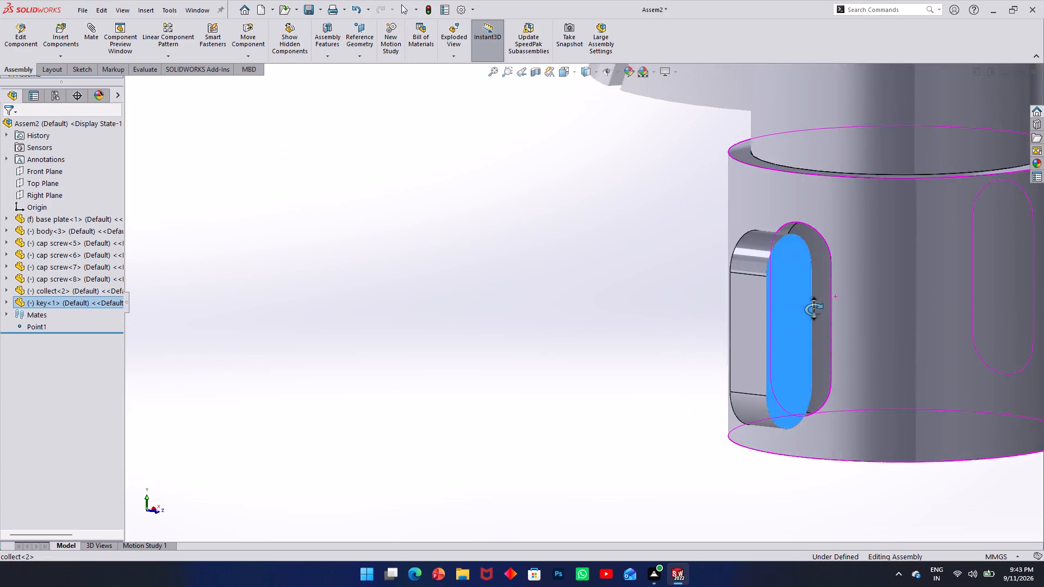
middle_drag(813, 309, 789, 310)
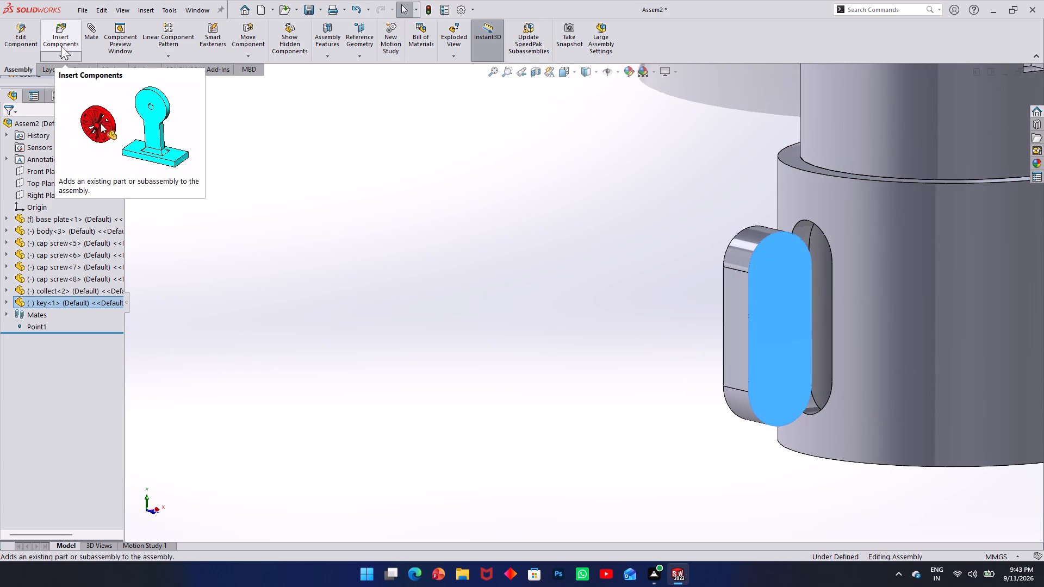
click(89, 36)
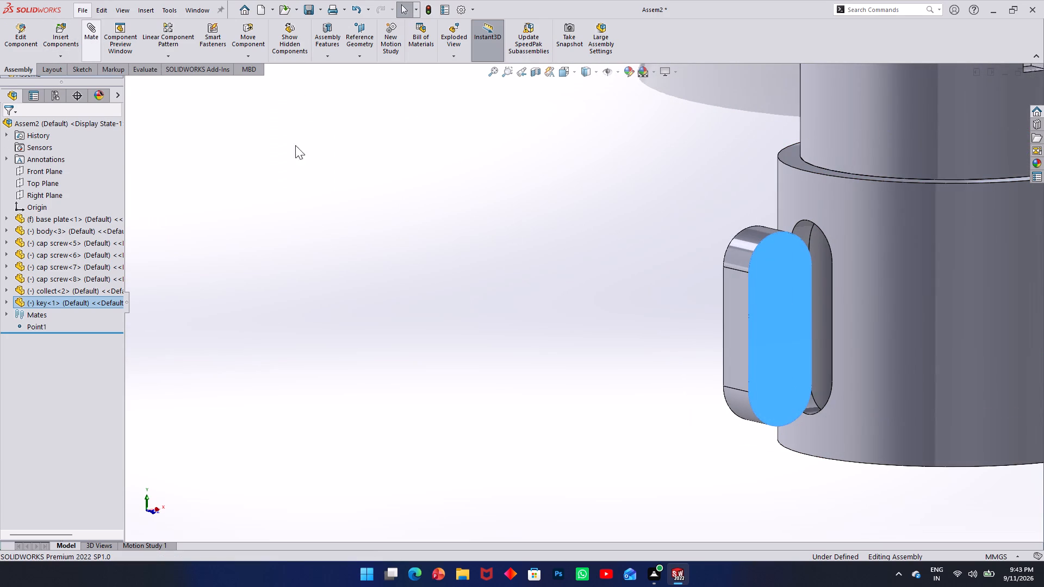
middle_drag(729, 255, 792, 273)
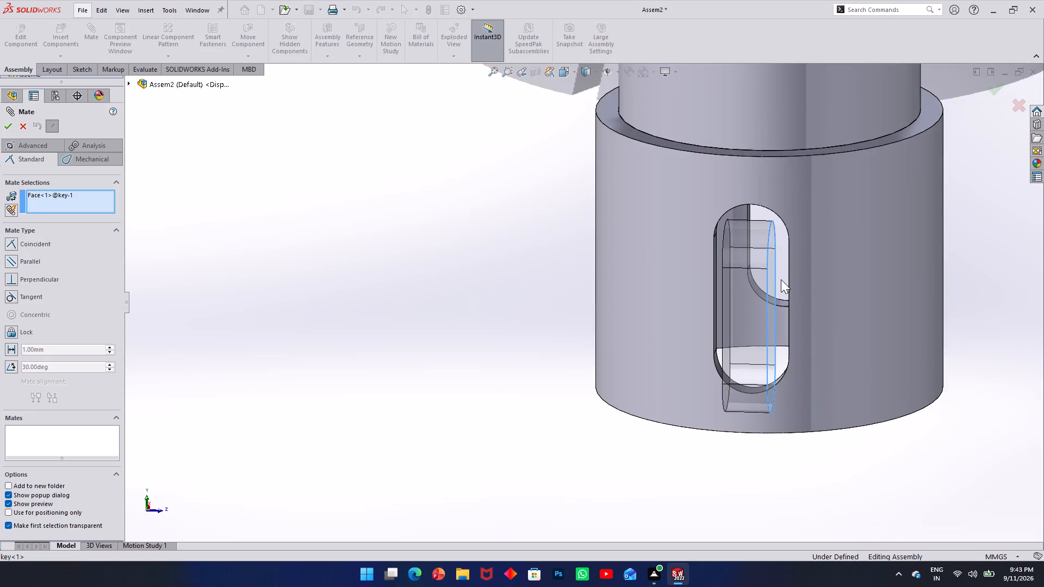
scroll(781, 281, up, 1)
middle_drag(781, 281, 830, 290)
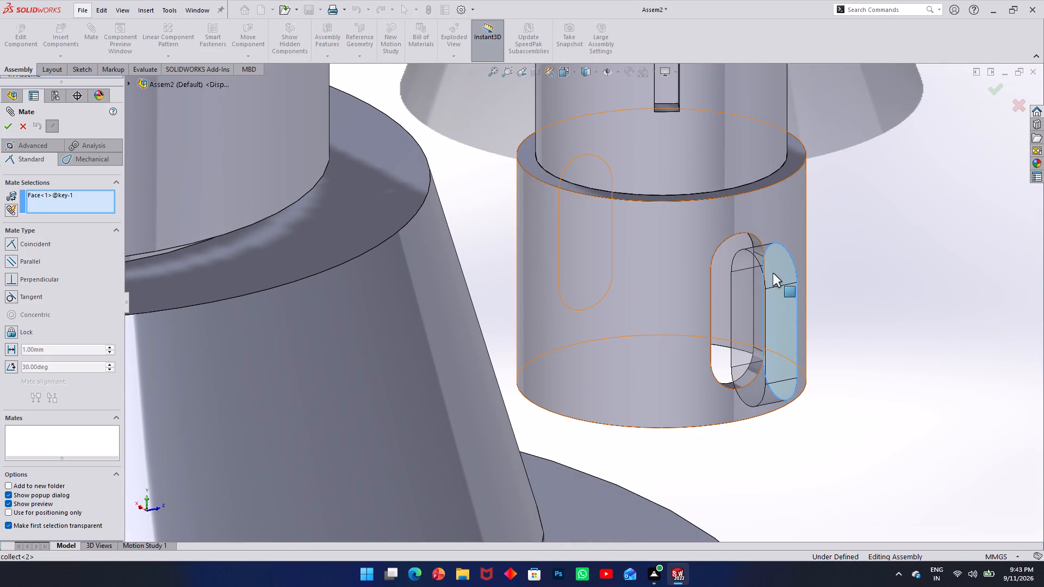
click(759, 307)
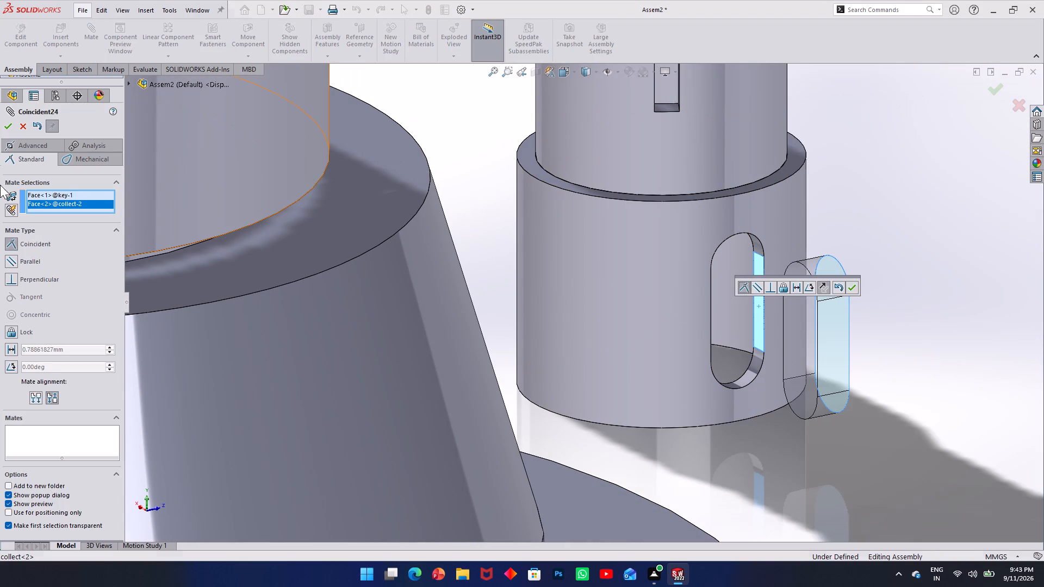
click(10, 265)
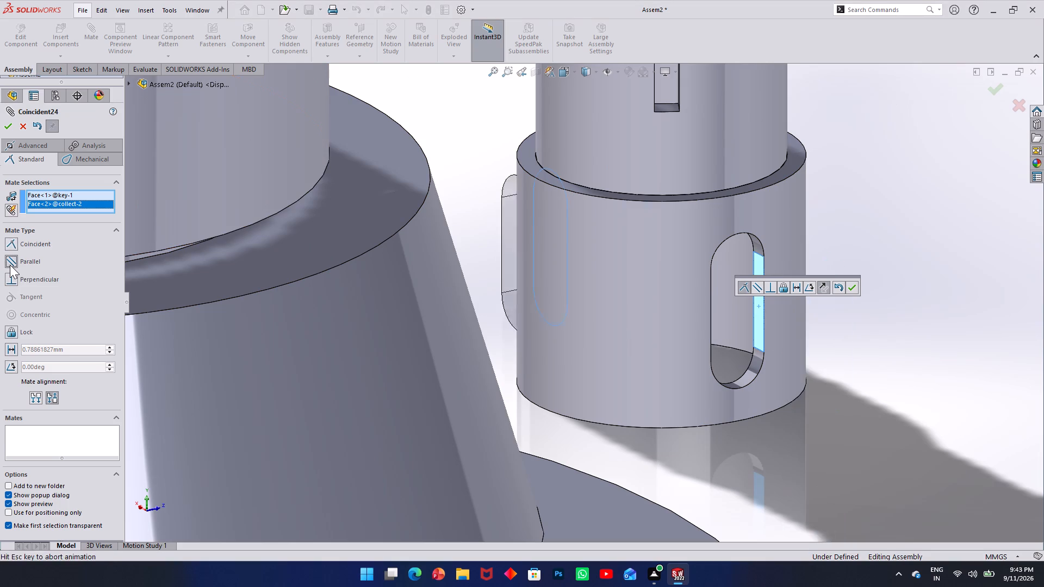
scroll(70, 261, up, 4)
scroll(258, 257, up, 7)
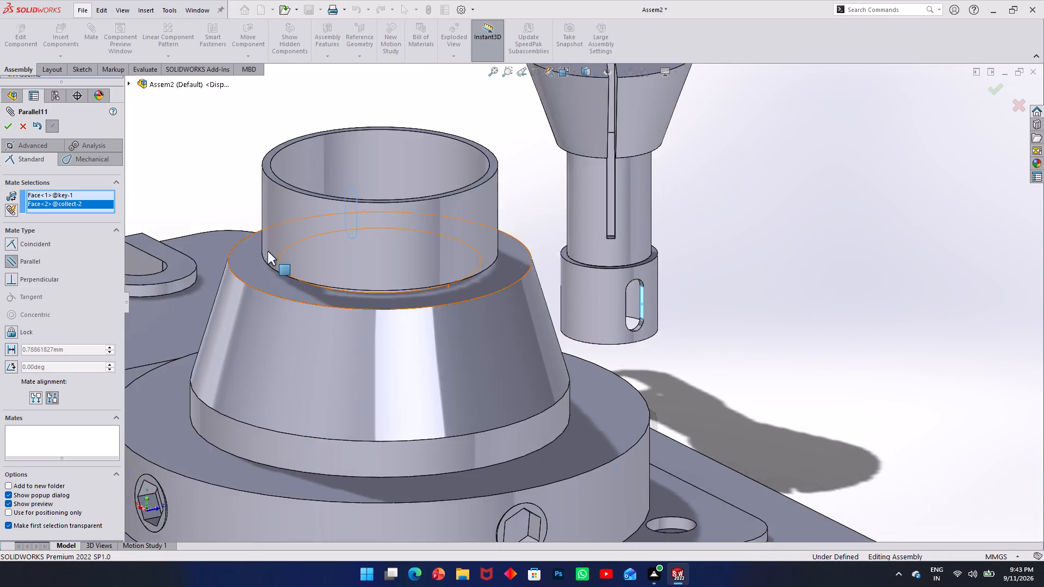
scroll(268, 251, up, 4)
middle_drag(432, 249, 344, 244)
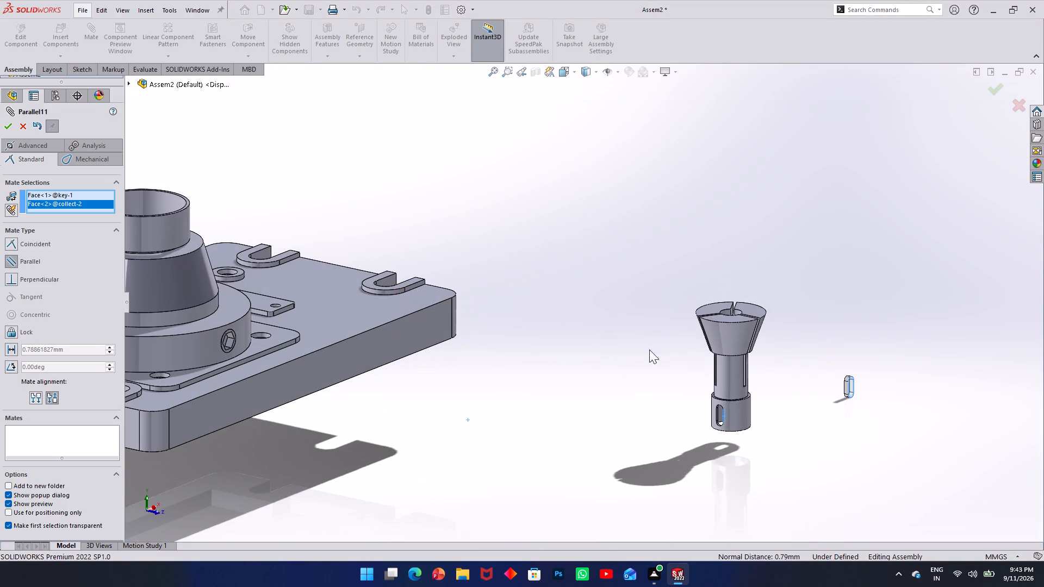
scroll(657, 357, down, 2)
click(7, 123)
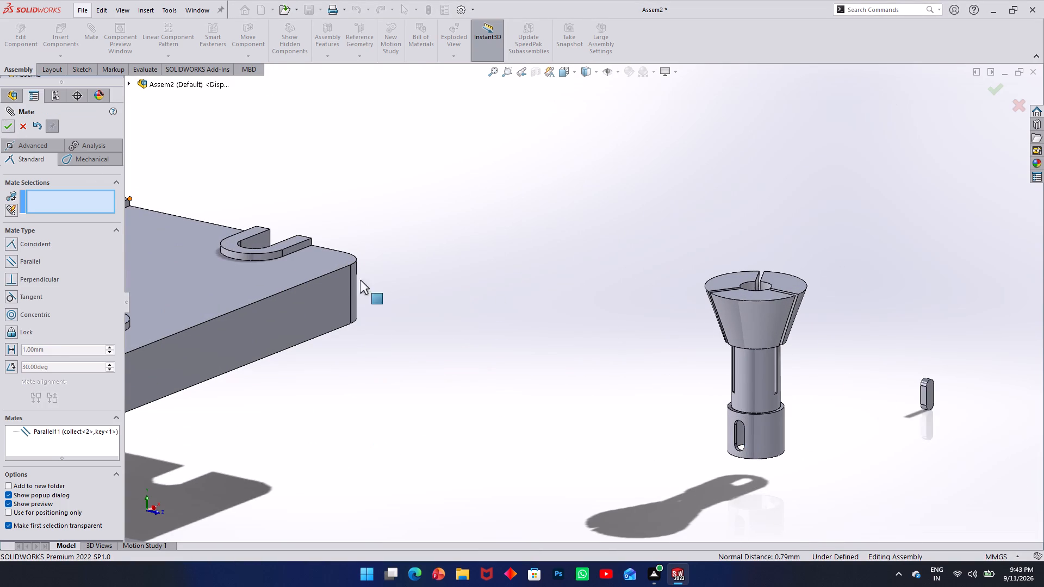
Reposition the key just outside the slot opening in the collect's lower collar.
scroll(884, 404, up, 2)
drag(823, 368, 784, 377)
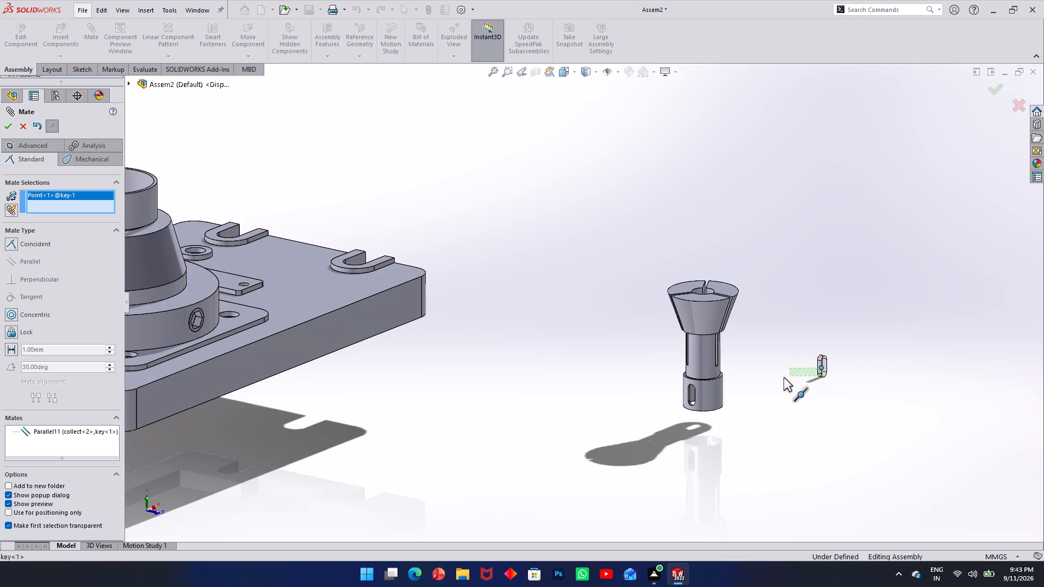
drag(784, 377, 779, 377)
drag(823, 367, 796, 377)
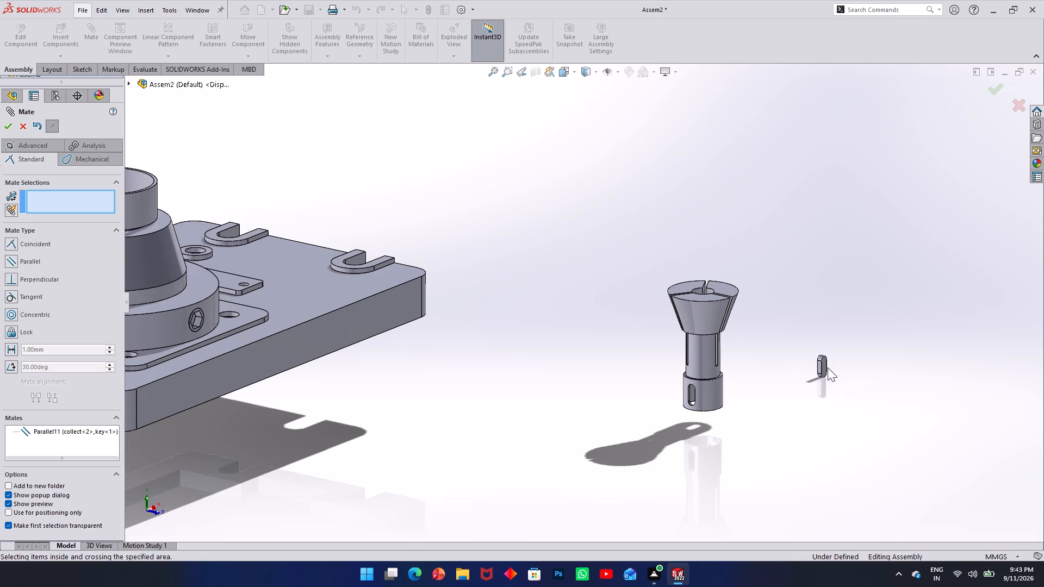
scroll(823, 365, down, 4)
drag(761, 349, 635, 368)
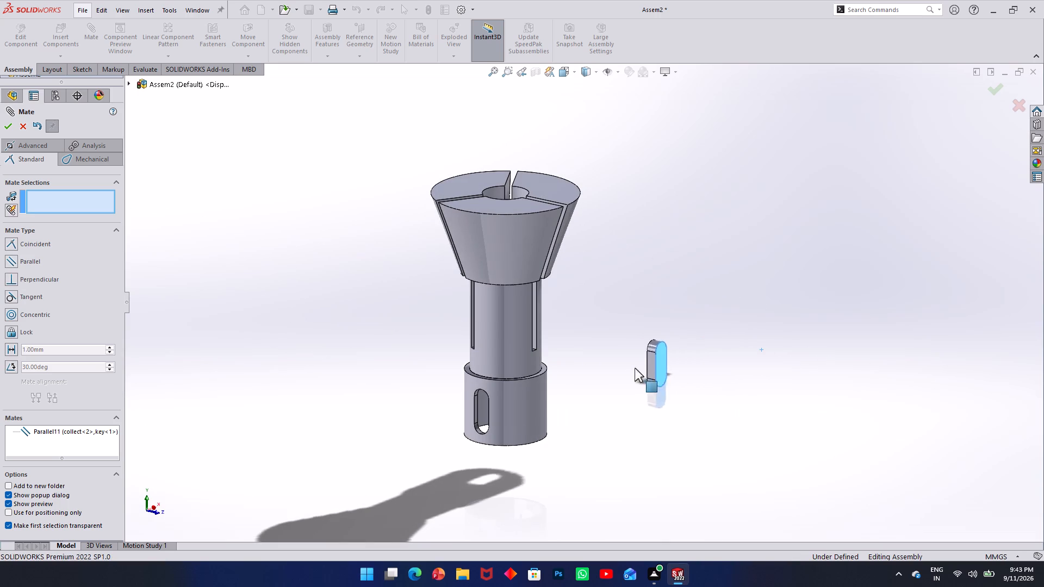
drag(635, 368, 445, 437)
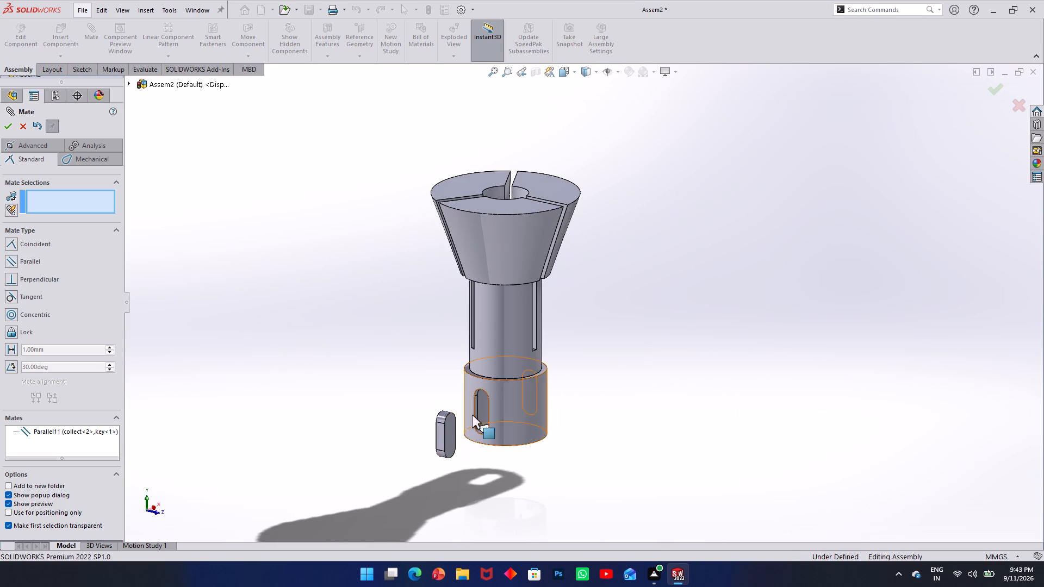
scroll(475, 413, down, 5)
middle_drag(471, 401, 487, 401)
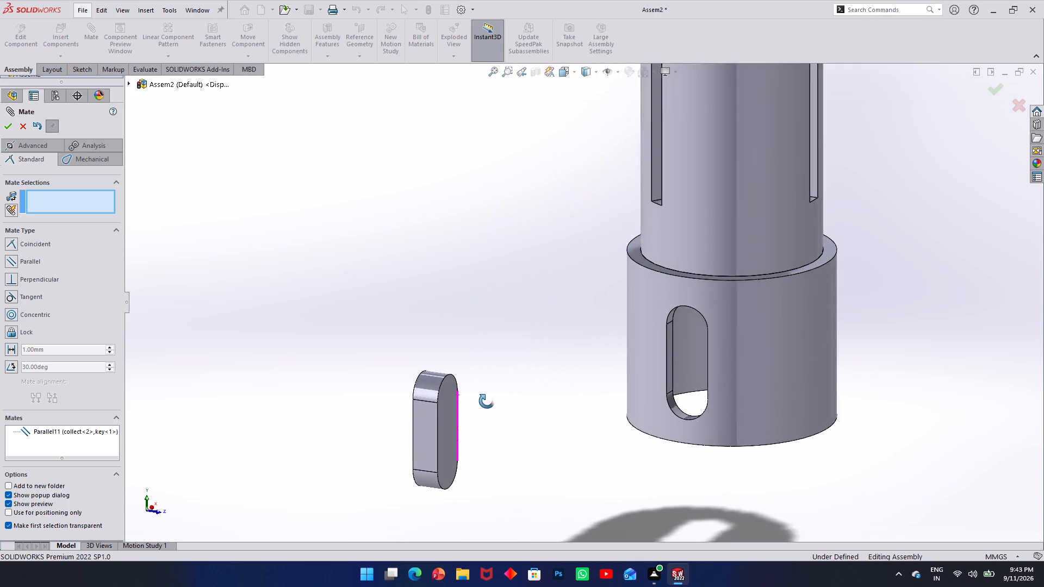
middle_drag(487, 401, 477, 411)
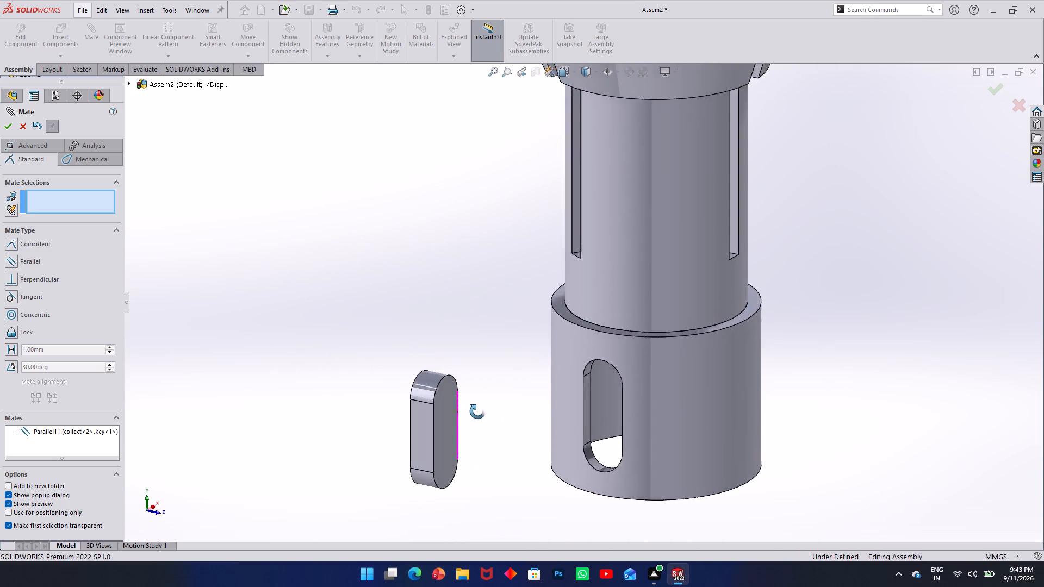
middle_drag(477, 411, 476, 410)
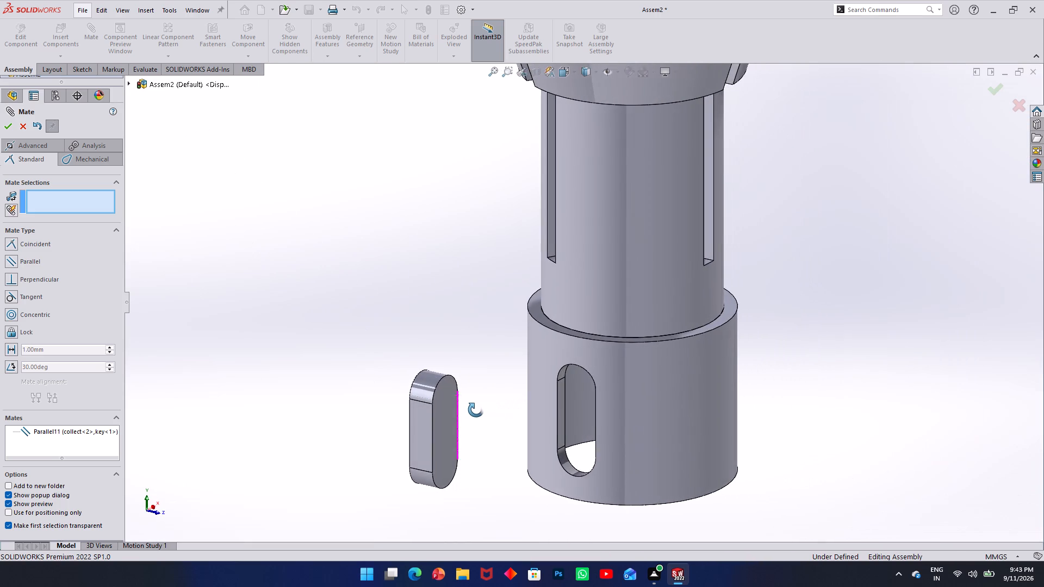
middle_drag(476, 410, 475, 410)
scroll(501, 408, up, 4)
scroll(521, 368, down, 2)
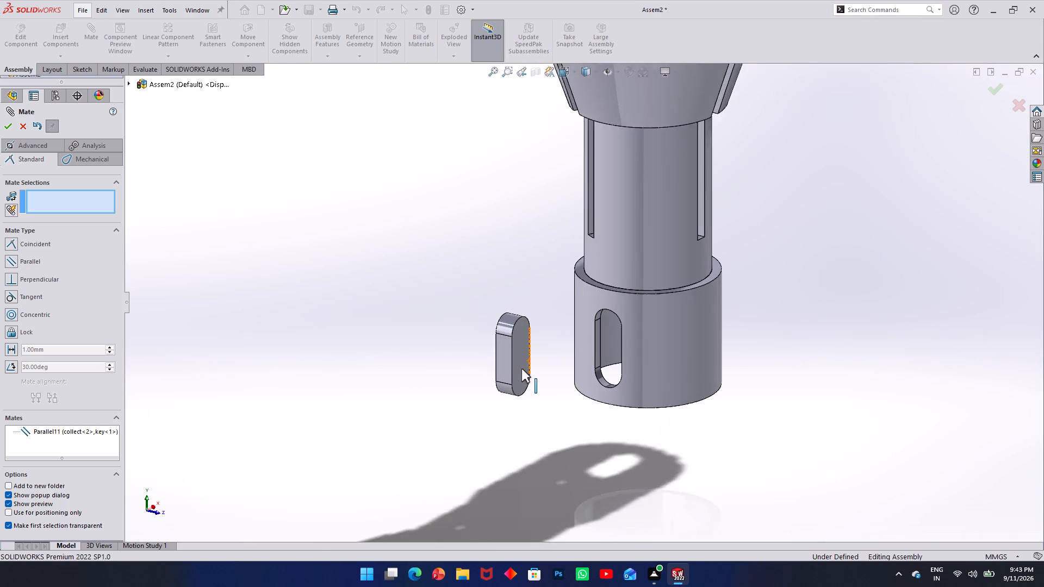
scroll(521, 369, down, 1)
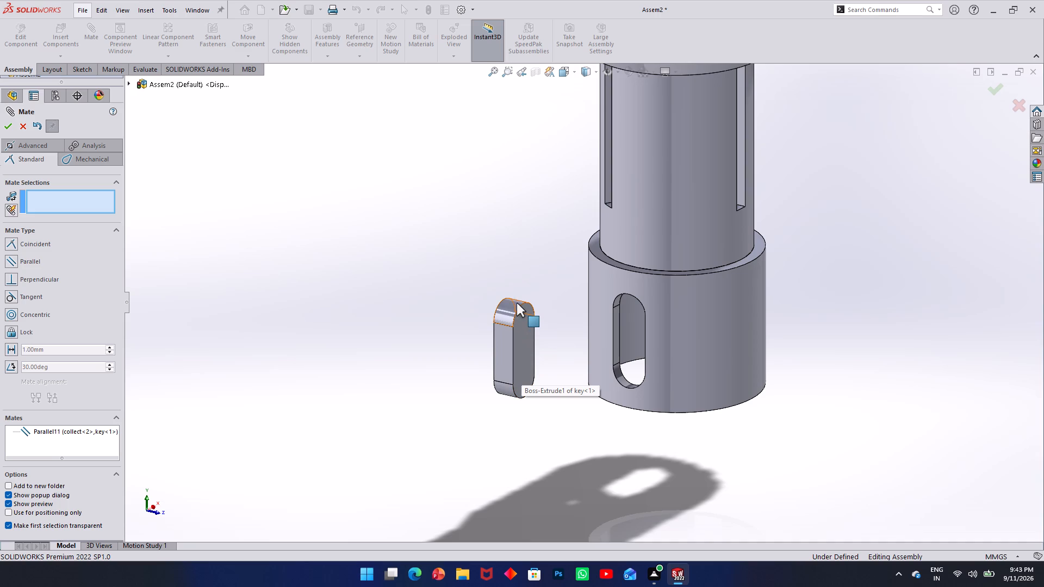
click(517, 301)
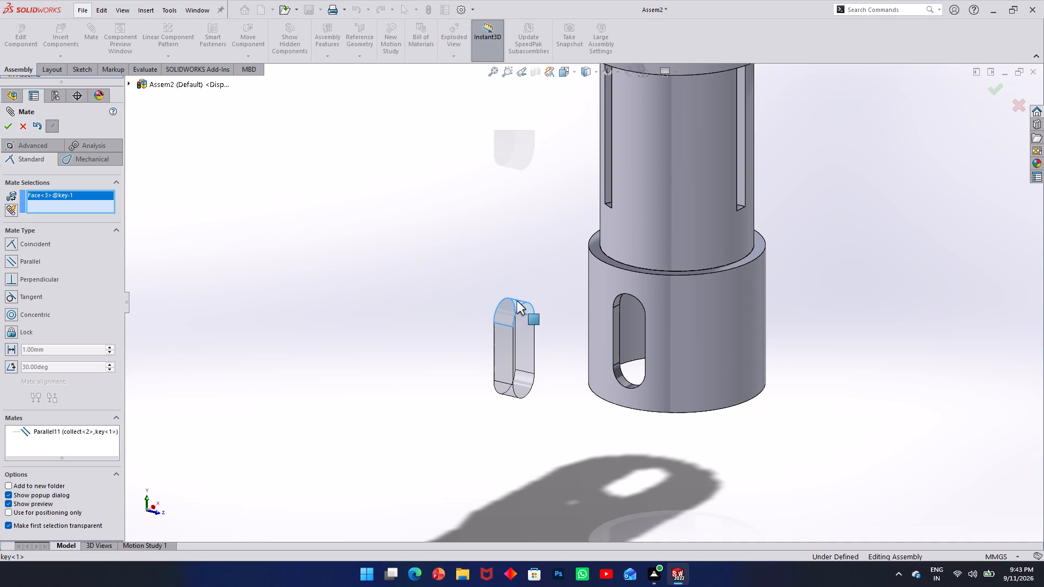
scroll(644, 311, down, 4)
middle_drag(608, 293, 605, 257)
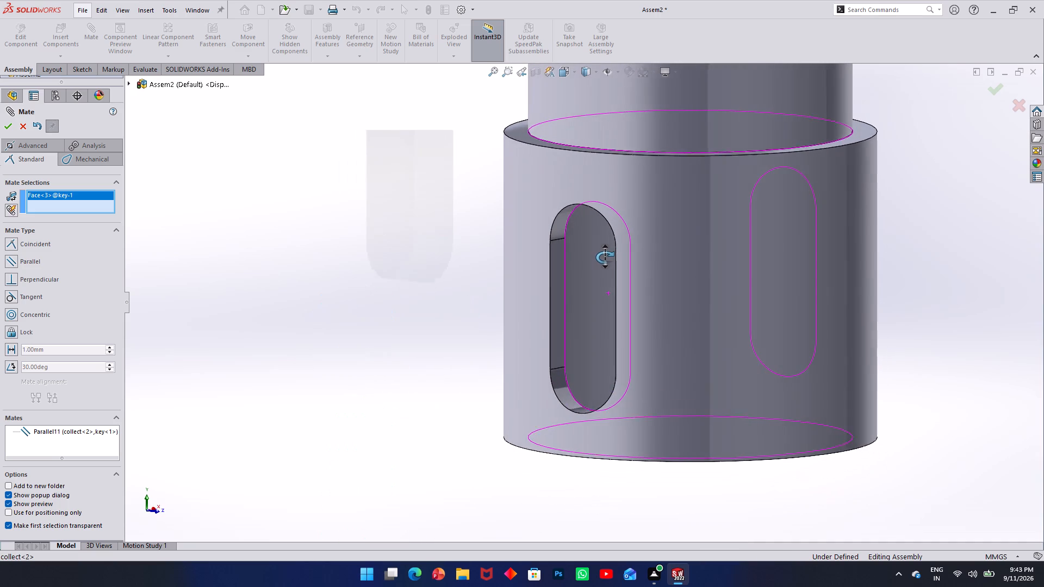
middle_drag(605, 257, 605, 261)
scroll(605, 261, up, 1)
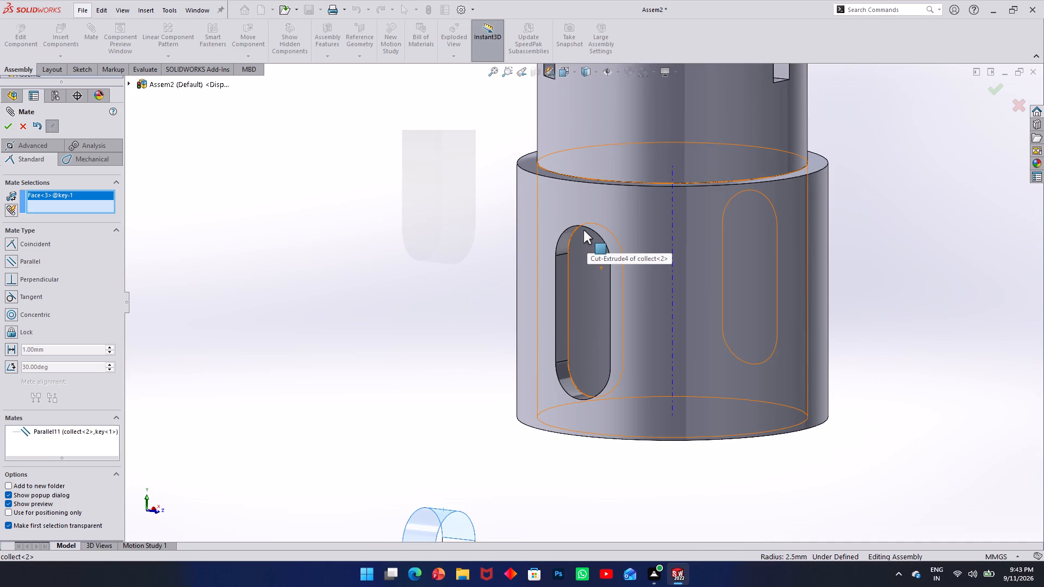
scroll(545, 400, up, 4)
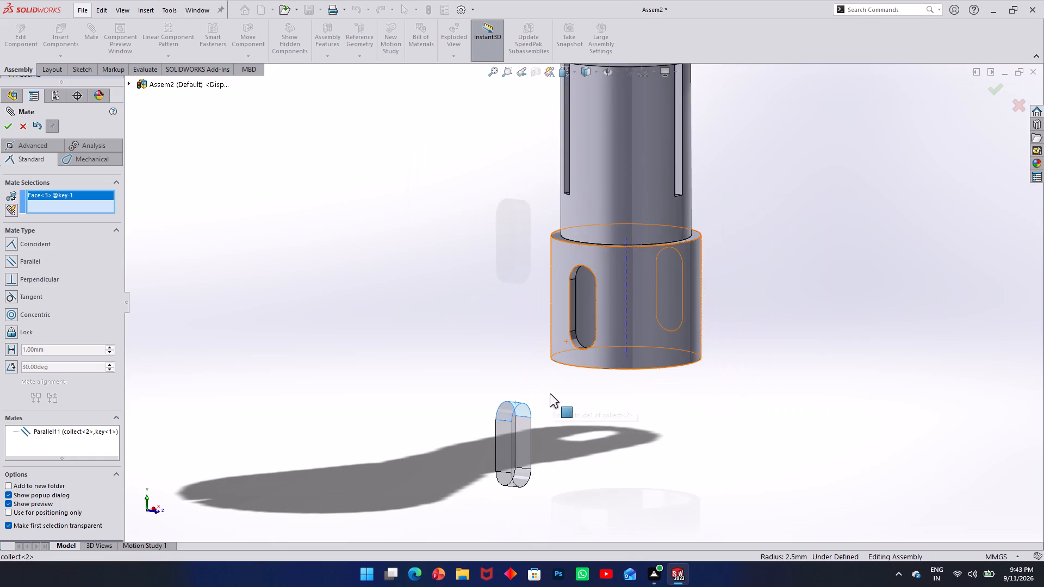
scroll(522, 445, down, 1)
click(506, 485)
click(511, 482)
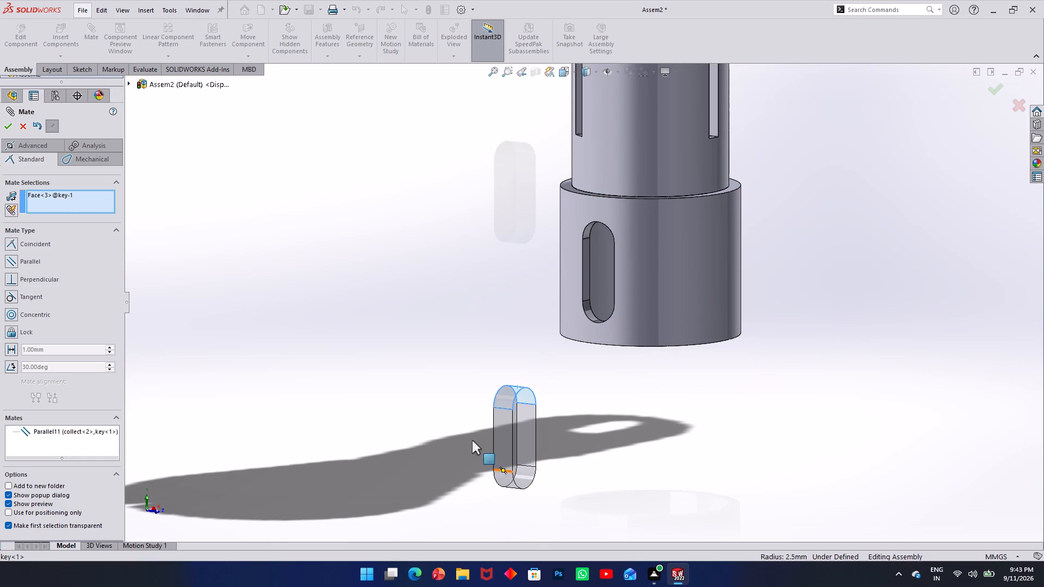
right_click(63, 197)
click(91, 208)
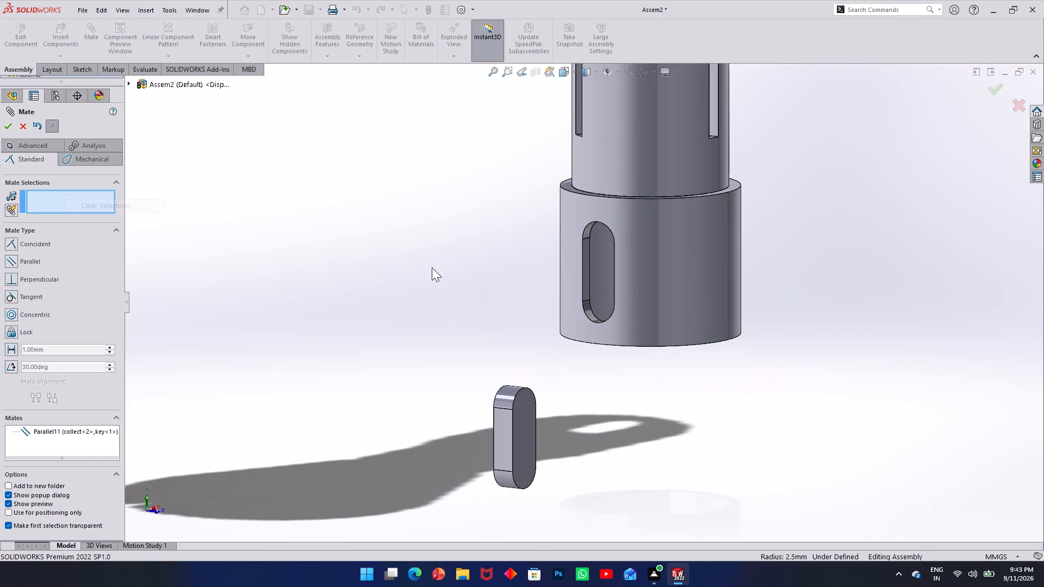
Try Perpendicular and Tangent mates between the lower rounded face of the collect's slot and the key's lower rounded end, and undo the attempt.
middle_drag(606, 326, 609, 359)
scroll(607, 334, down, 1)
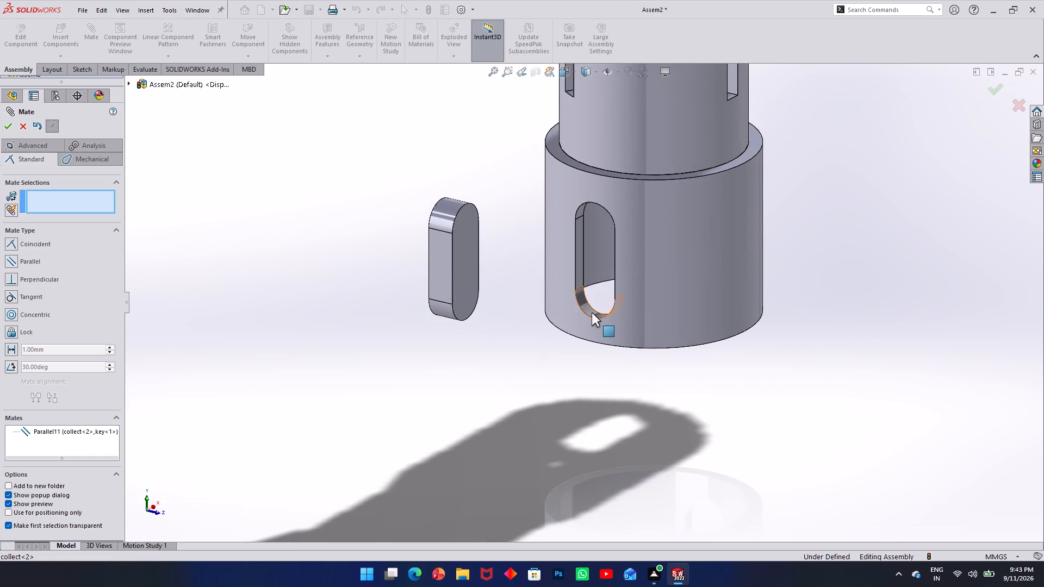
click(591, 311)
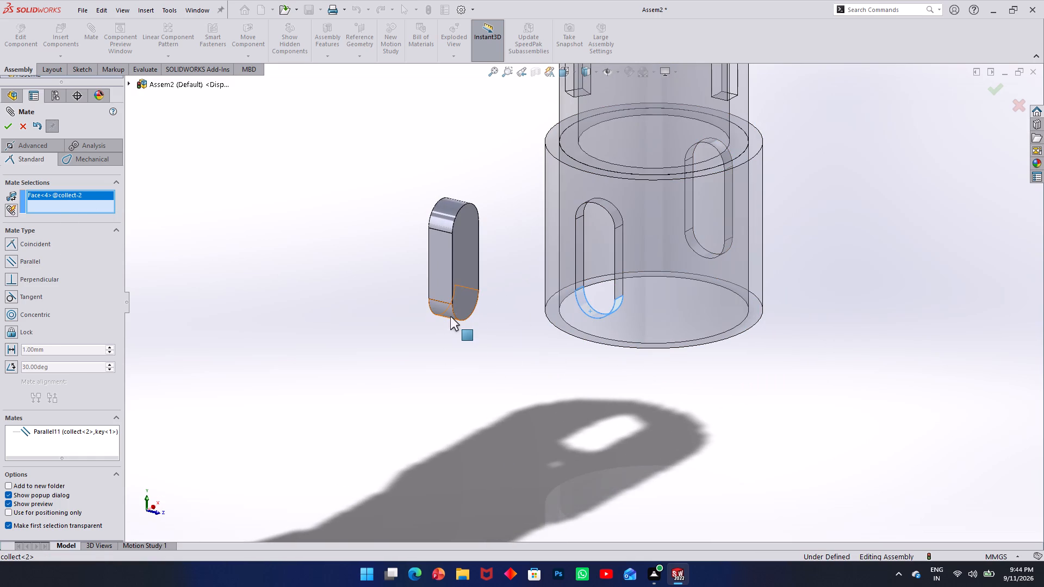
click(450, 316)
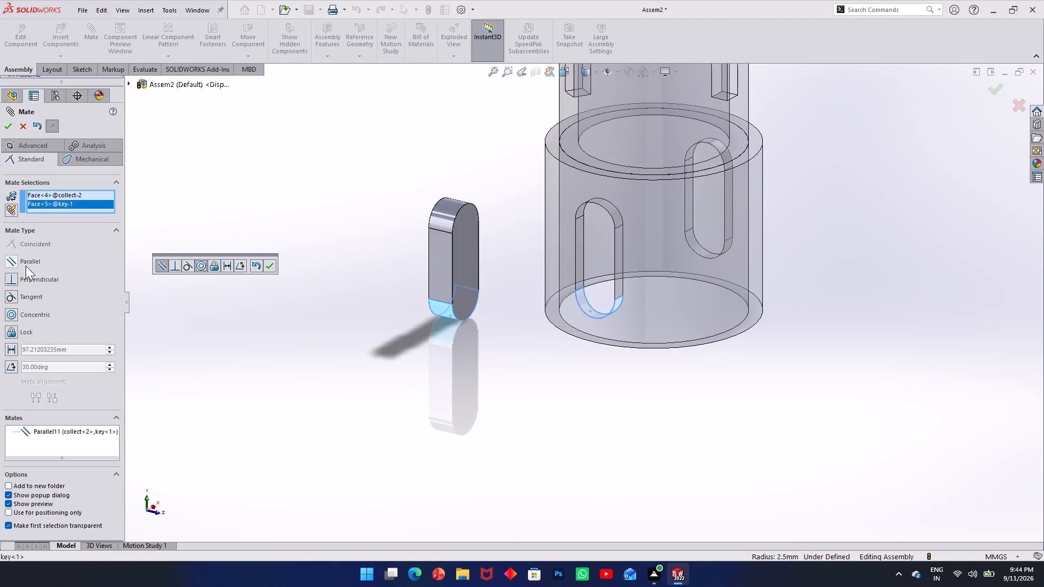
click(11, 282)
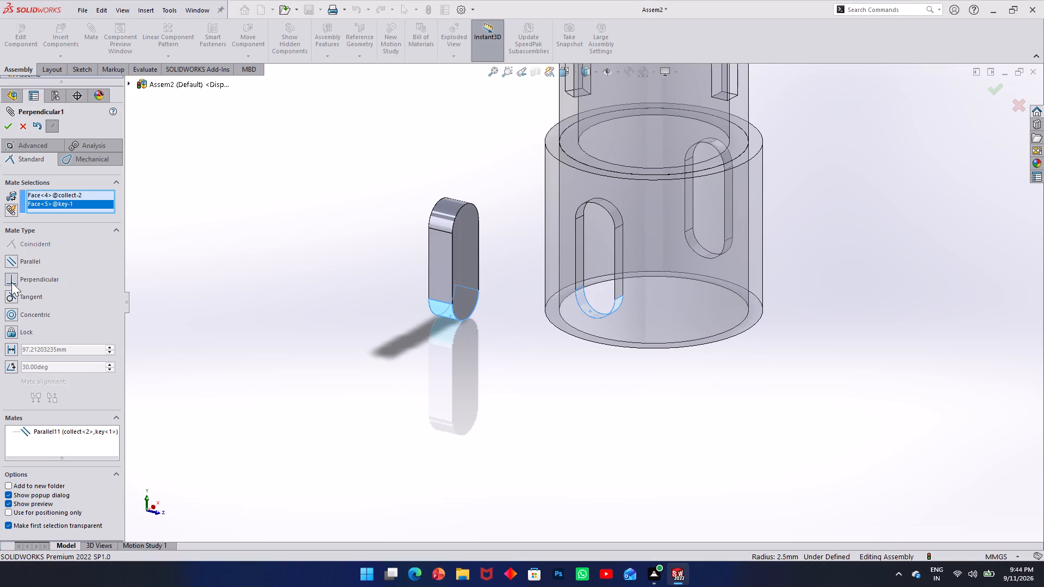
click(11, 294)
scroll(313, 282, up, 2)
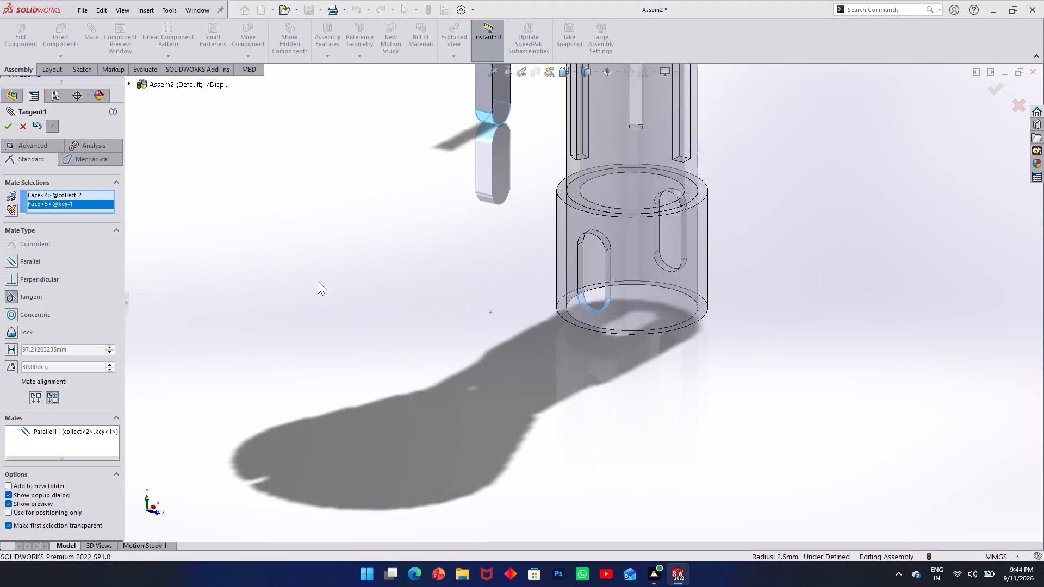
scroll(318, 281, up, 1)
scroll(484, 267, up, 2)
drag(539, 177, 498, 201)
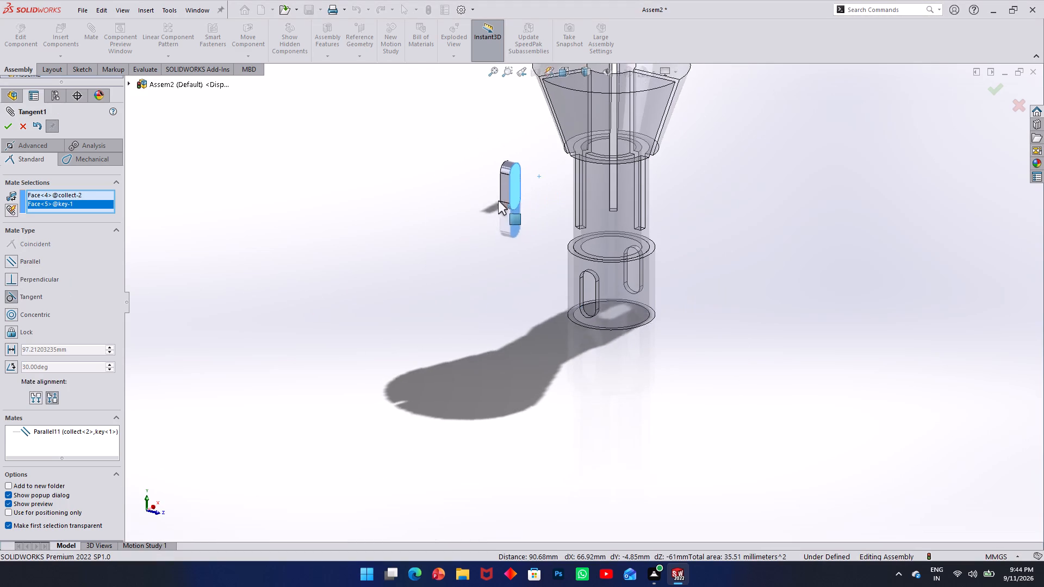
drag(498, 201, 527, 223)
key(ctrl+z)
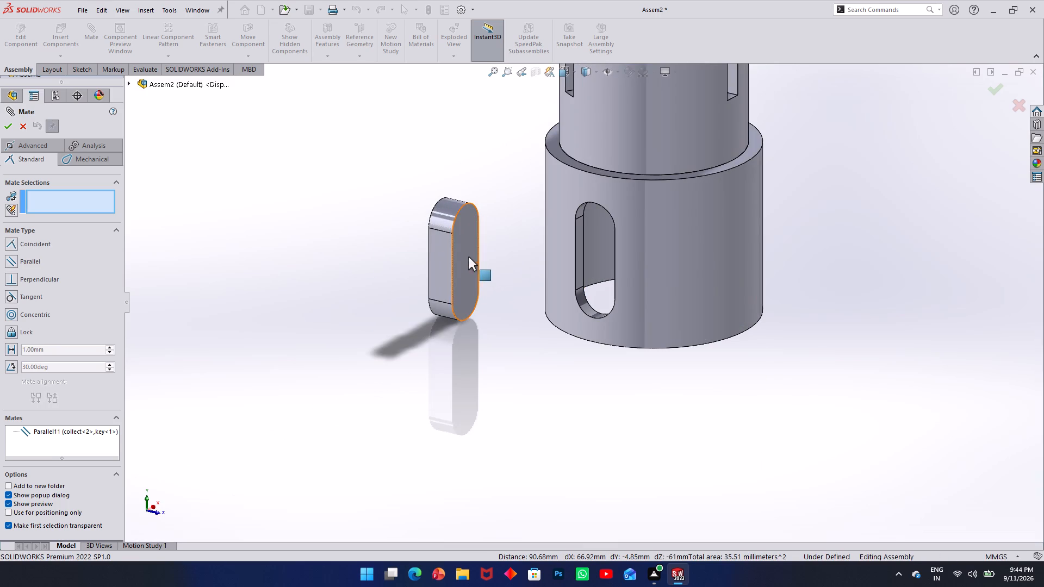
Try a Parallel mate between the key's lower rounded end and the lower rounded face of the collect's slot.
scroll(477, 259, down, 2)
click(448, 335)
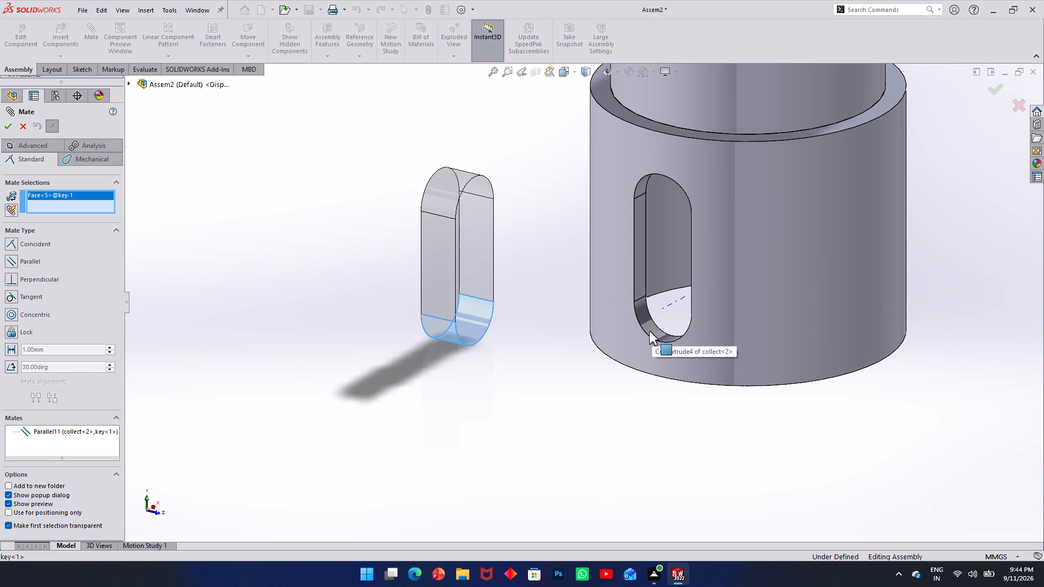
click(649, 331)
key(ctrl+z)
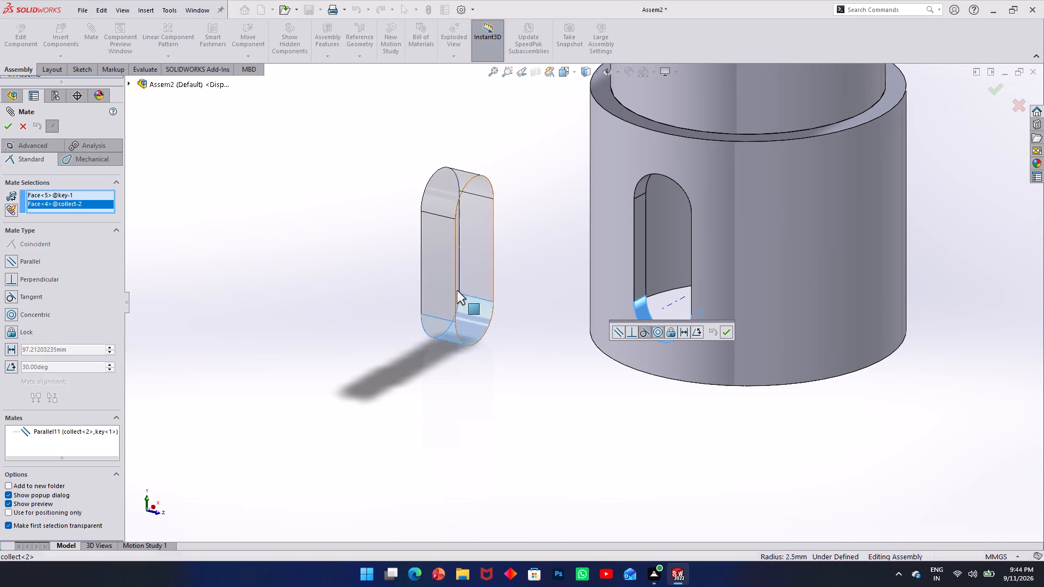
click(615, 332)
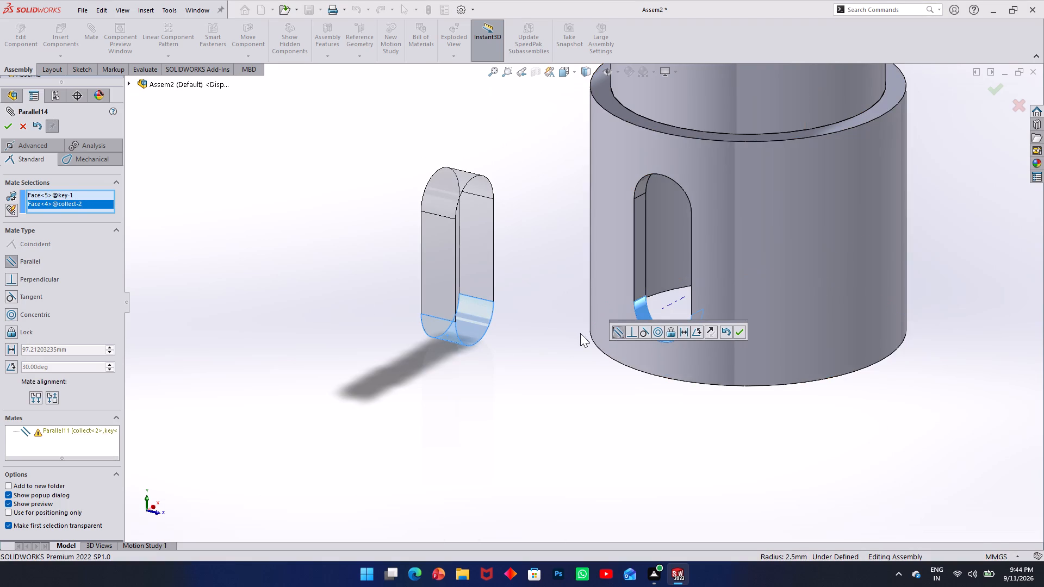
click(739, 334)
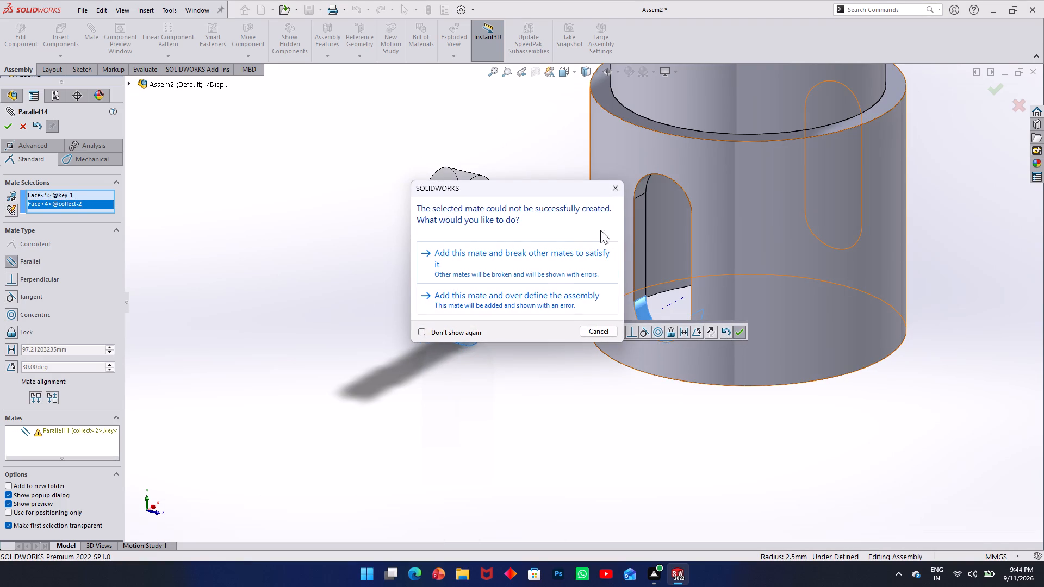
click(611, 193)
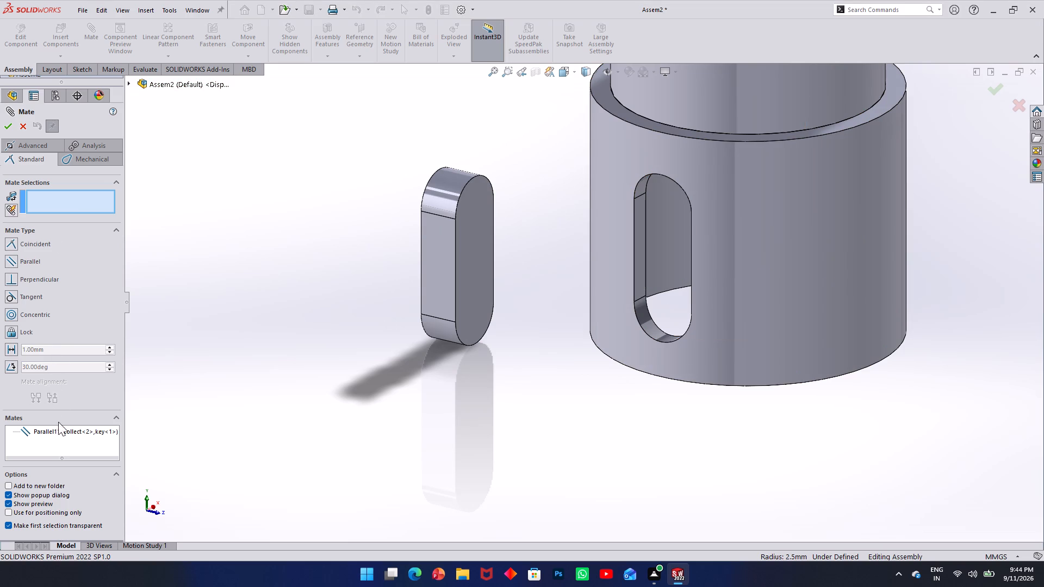
Delete the existing Parallel mate between the collect and the key.
right_click(60, 432)
click(78, 439)
Add a Perpendicular mate between the key's lower rounded end and the lower rounded face of the collect's slot.
click(448, 330)
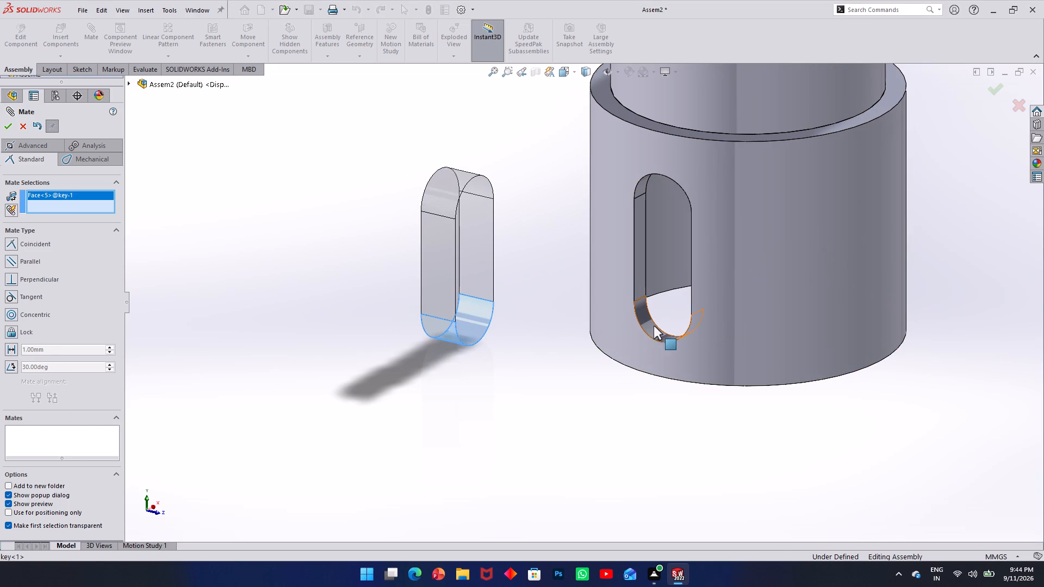
click(654, 326)
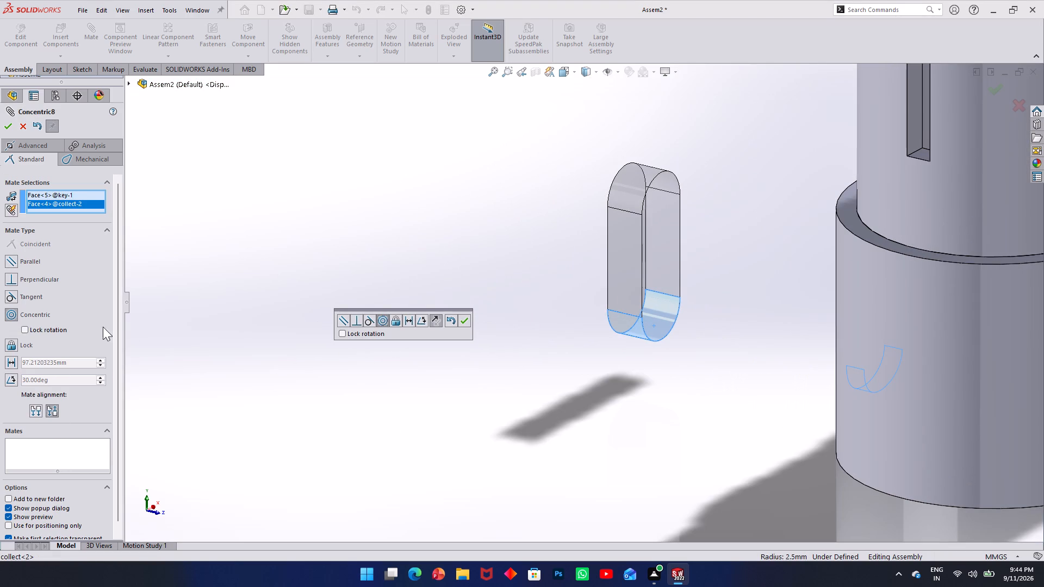
click(15, 276)
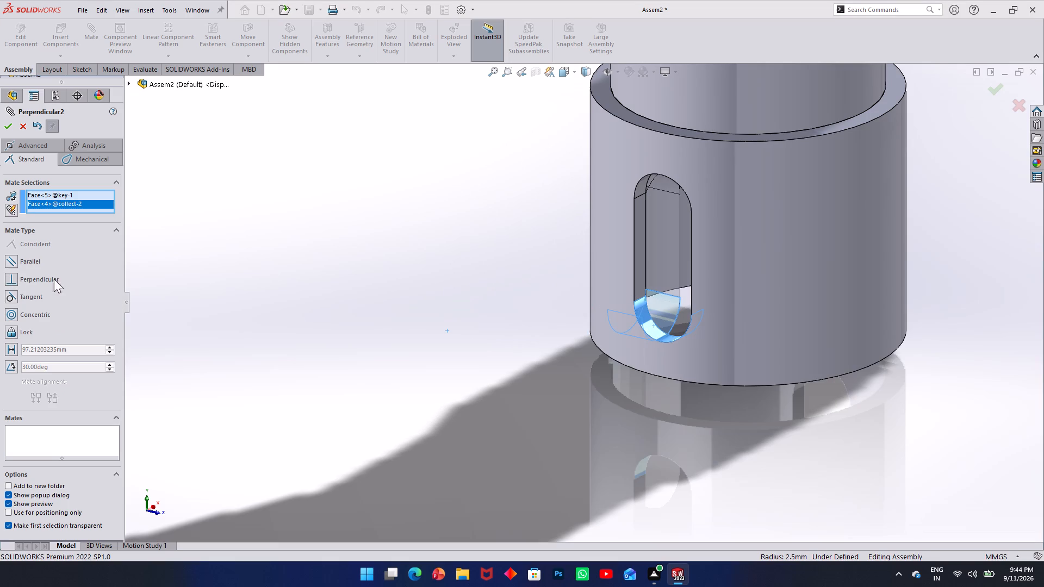
drag(656, 285, 680, 287)
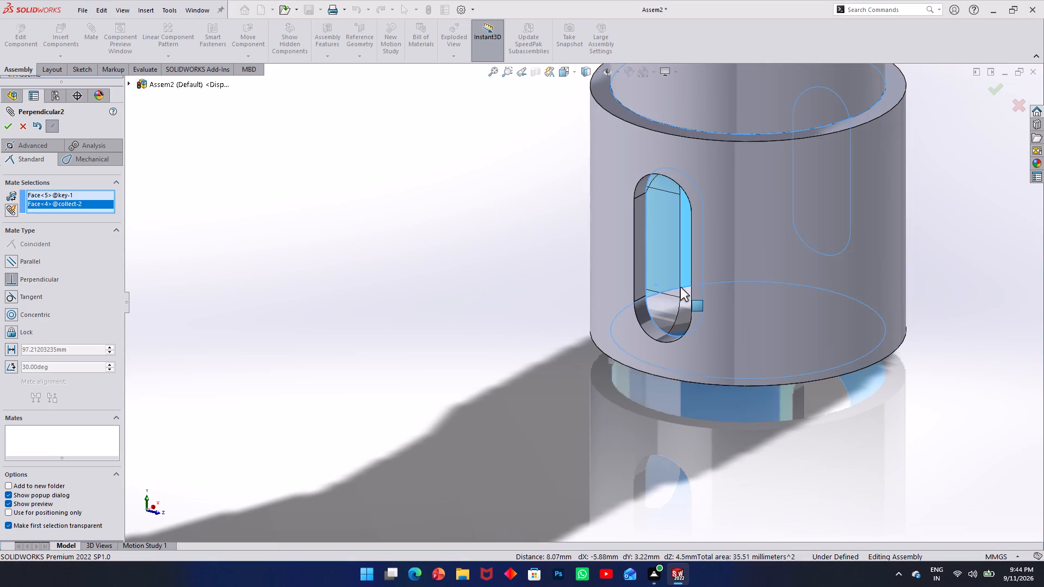
drag(680, 287, 632, 310)
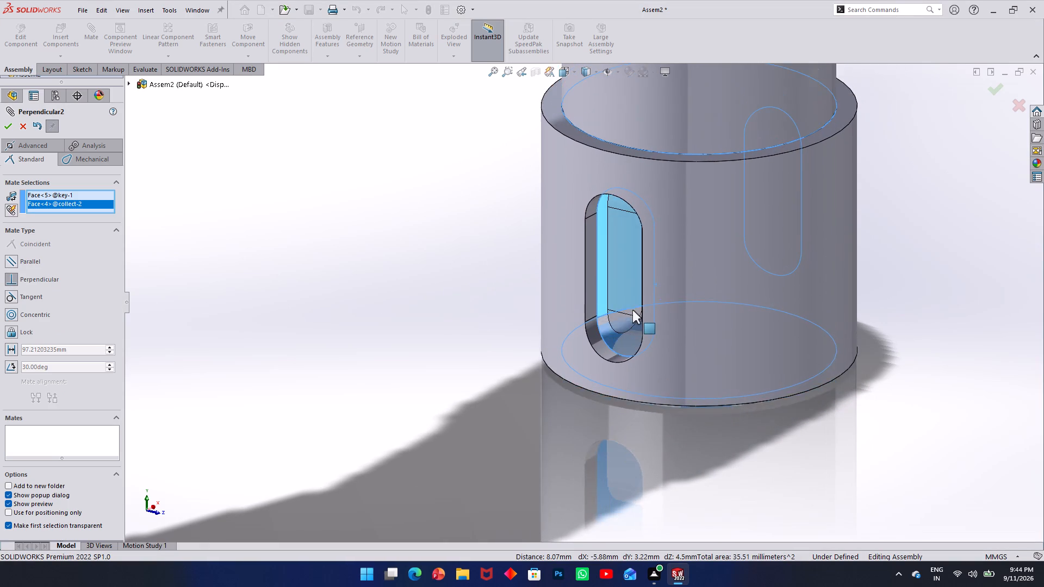
drag(632, 310, 636, 324)
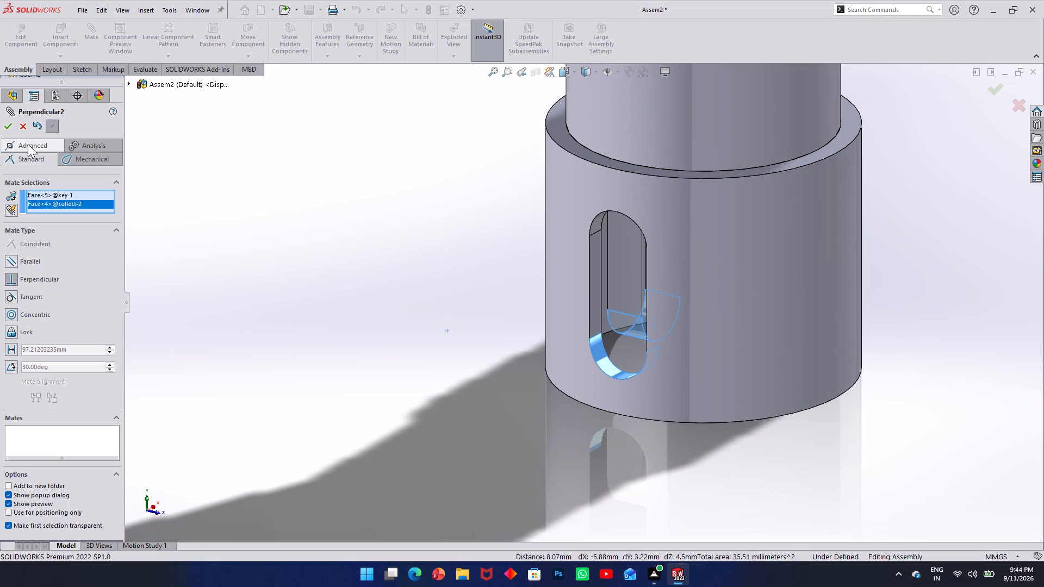
click(13, 128)
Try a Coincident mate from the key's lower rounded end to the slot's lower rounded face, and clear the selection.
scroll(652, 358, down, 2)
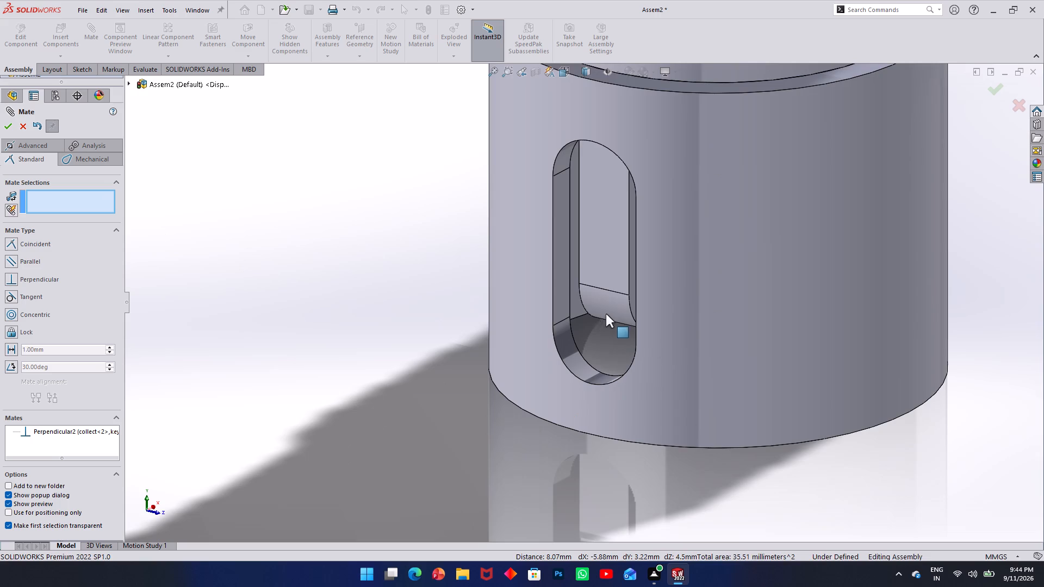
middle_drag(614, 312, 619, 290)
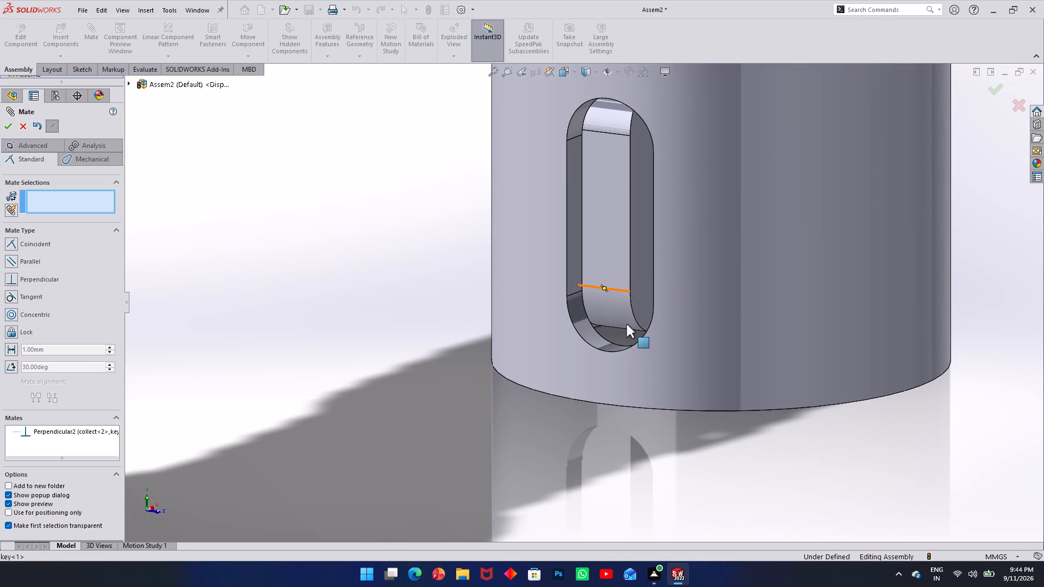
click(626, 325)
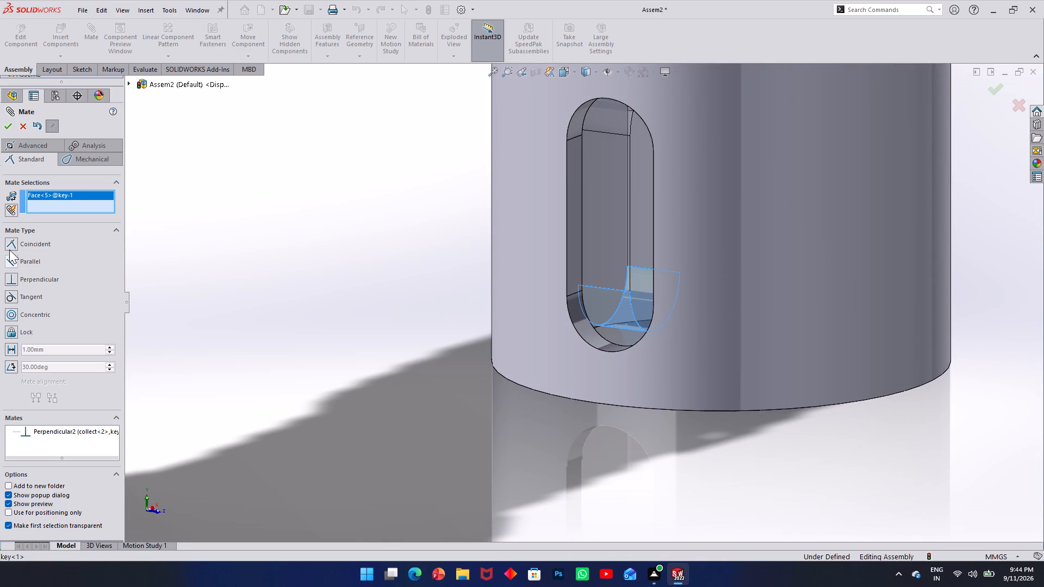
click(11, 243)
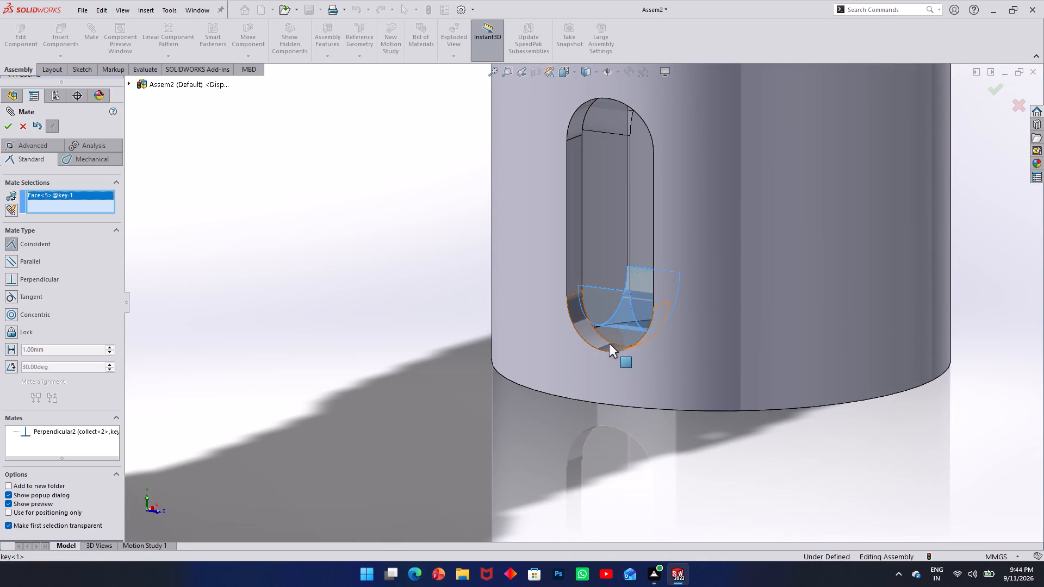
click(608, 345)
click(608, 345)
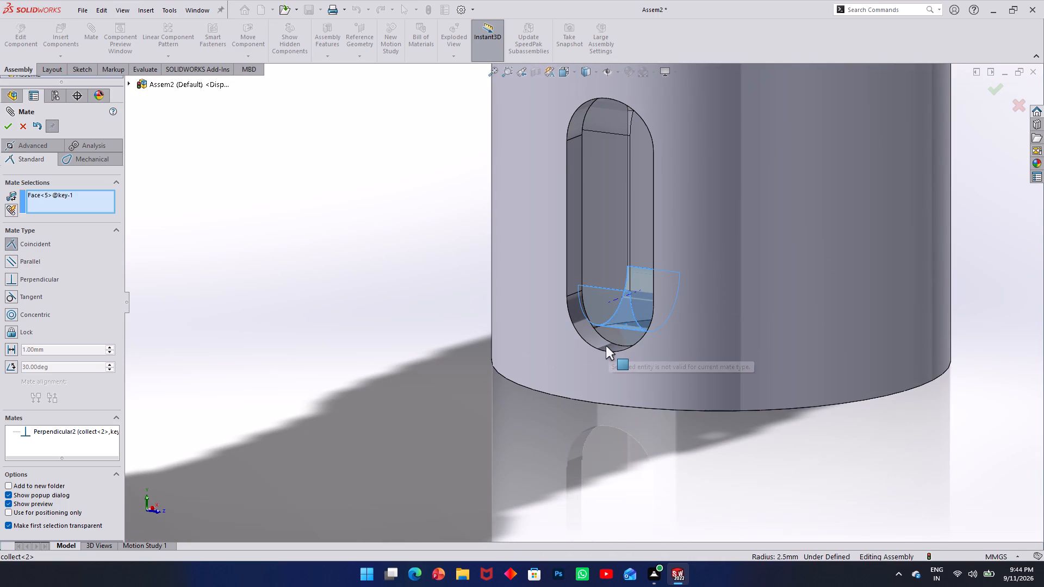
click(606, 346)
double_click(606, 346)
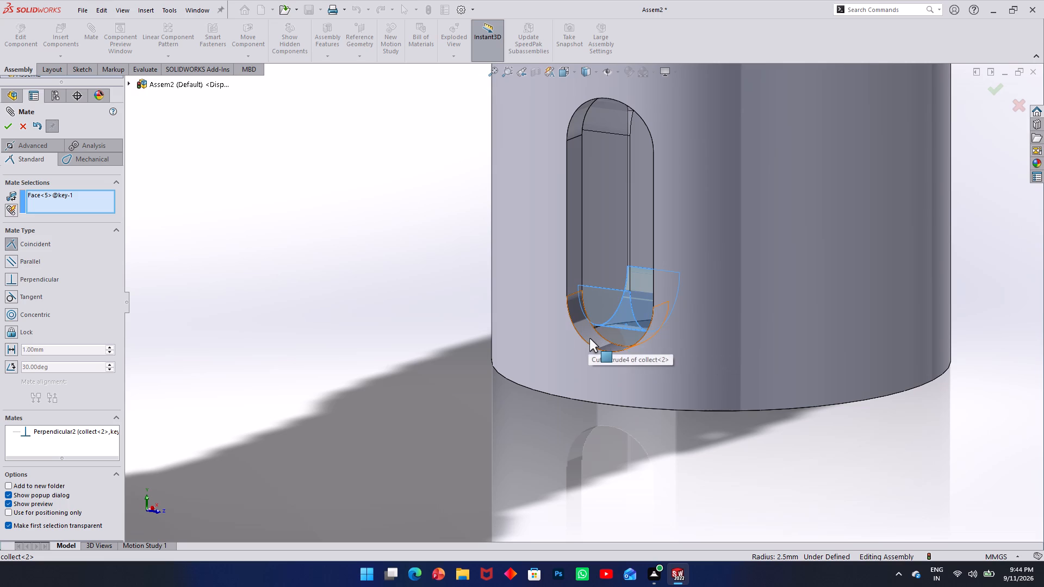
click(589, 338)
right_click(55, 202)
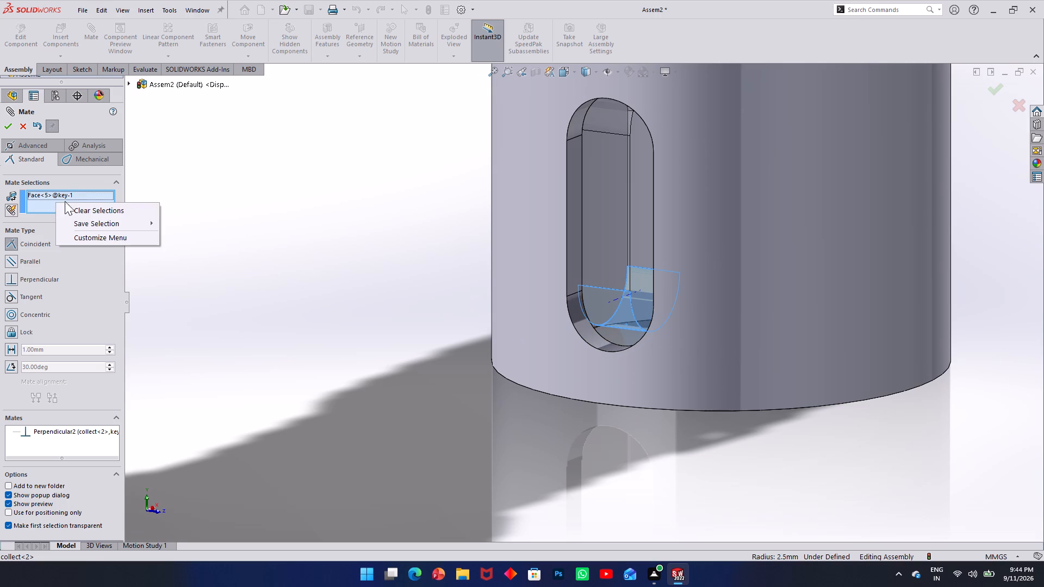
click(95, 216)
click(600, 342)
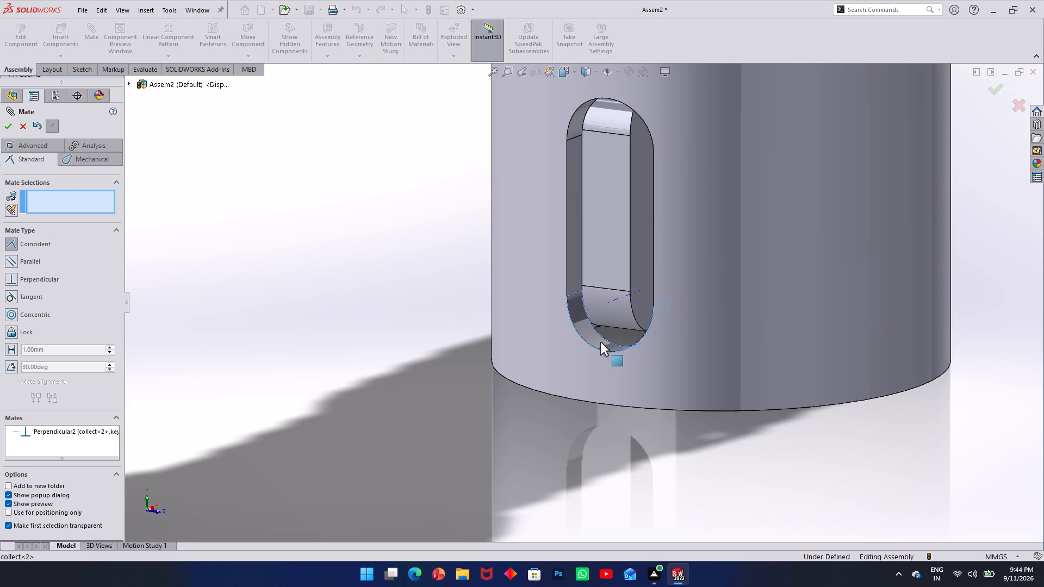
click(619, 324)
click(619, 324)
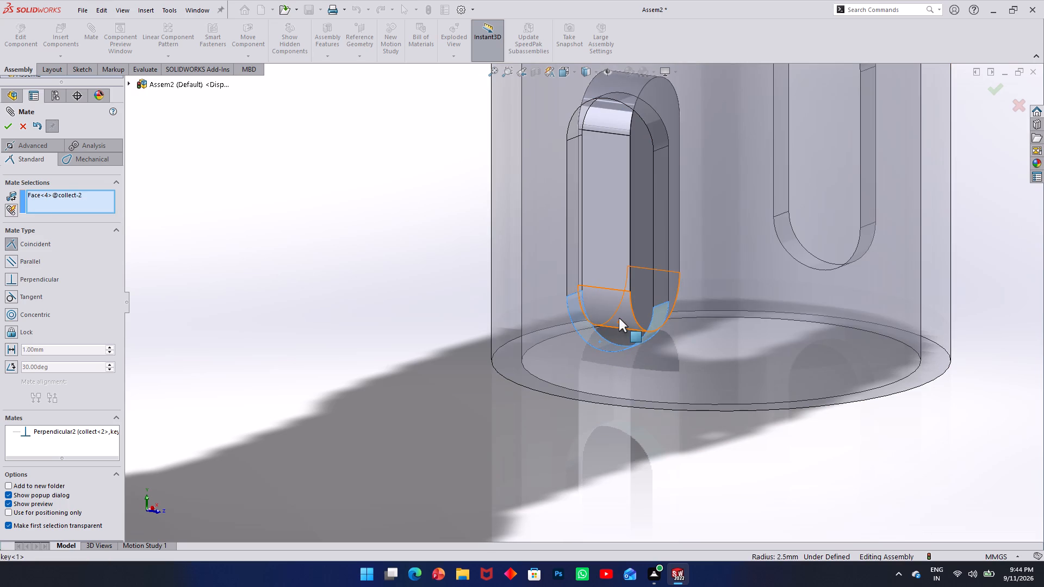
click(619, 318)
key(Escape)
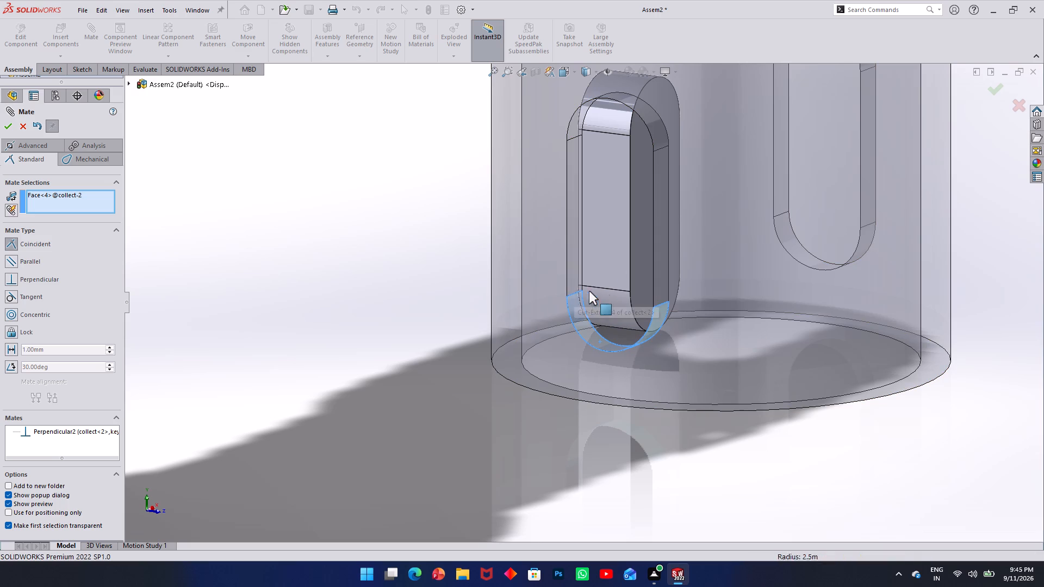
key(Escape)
Examine from several angles how the key sits relative to the collect's slot and the rest of the assembly.
middle_drag(630, 252, 639, 248)
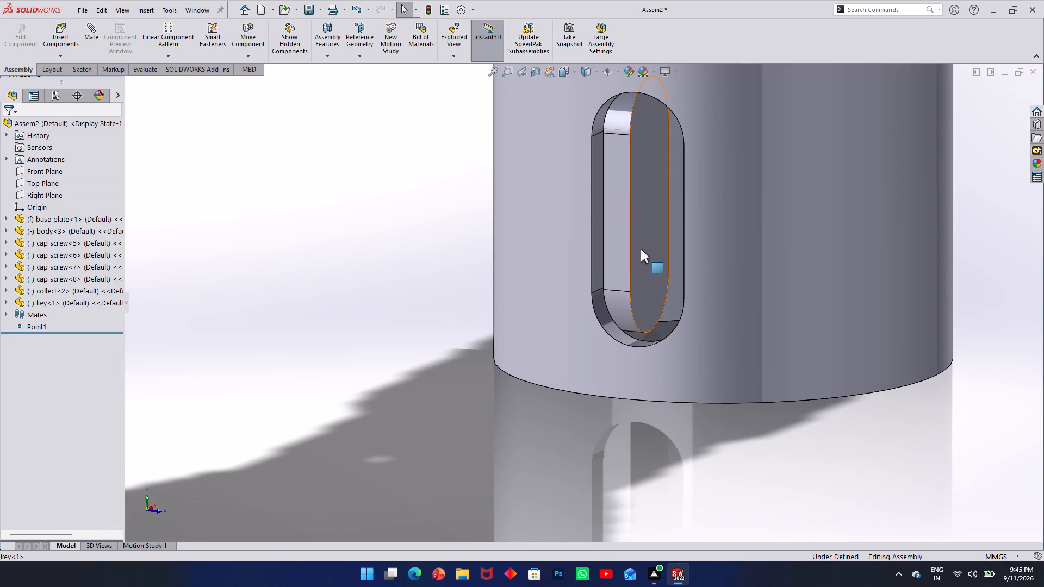
click(641, 249)
middle_drag(642, 238, 677, 236)
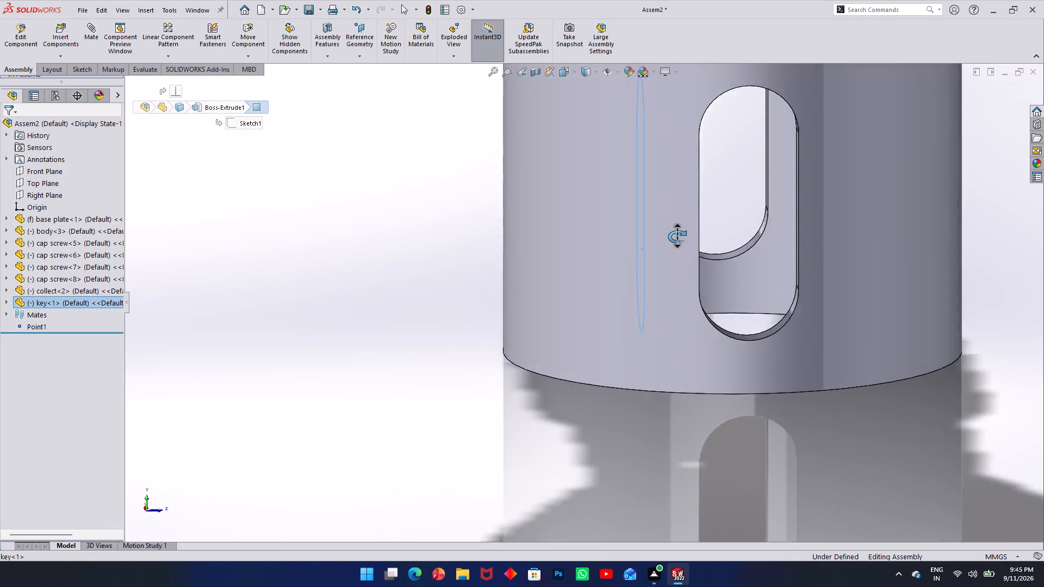
middle_drag(677, 236, 723, 238)
scroll(756, 238, up, 6)
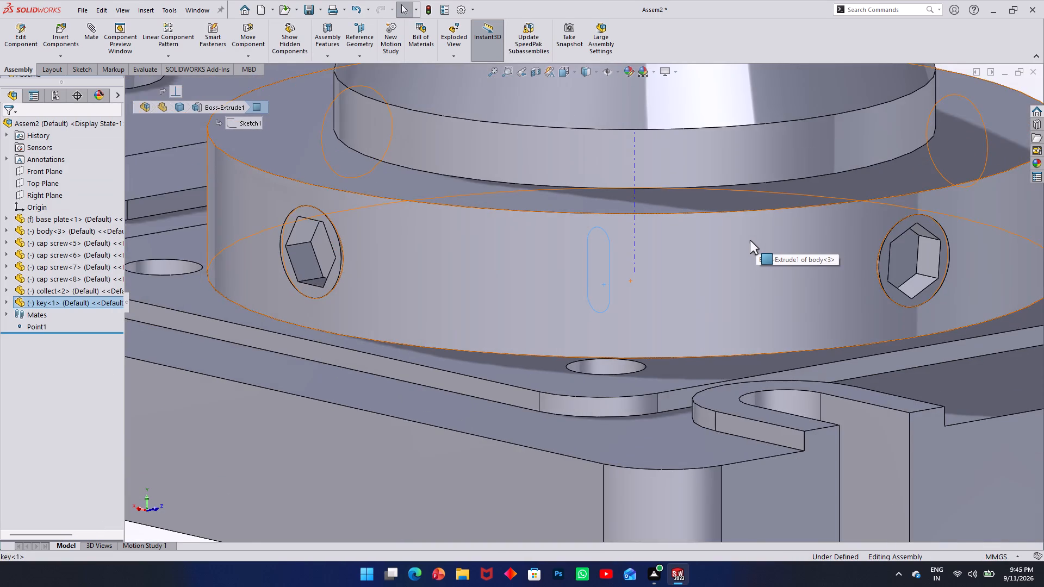
scroll(738, 243, up, 4)
middle_drag(707, 238, 617, 249)
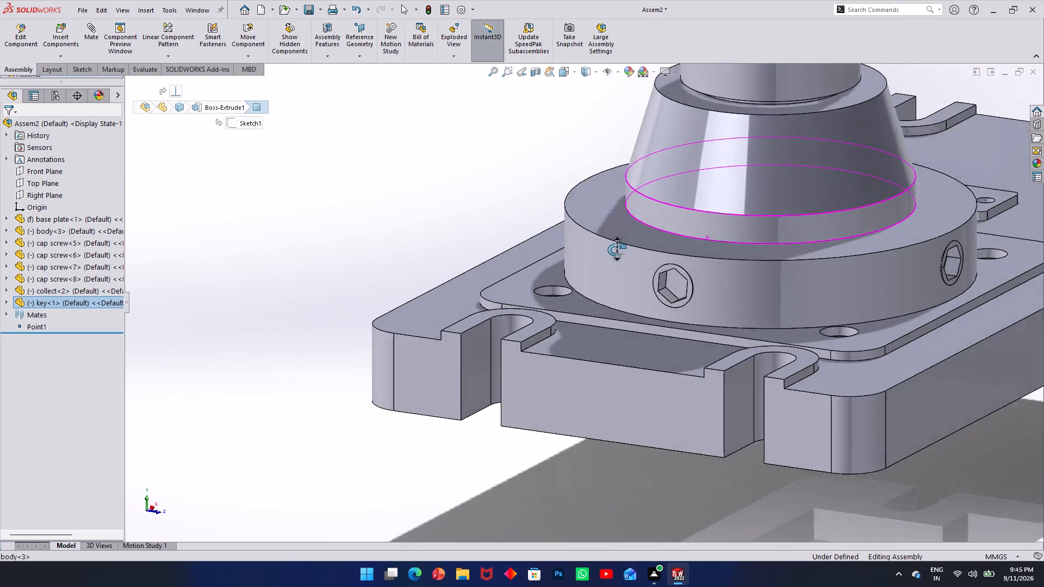
middle_drag(617, 249, 452, 249)
scroll(671, 282, up, 3)
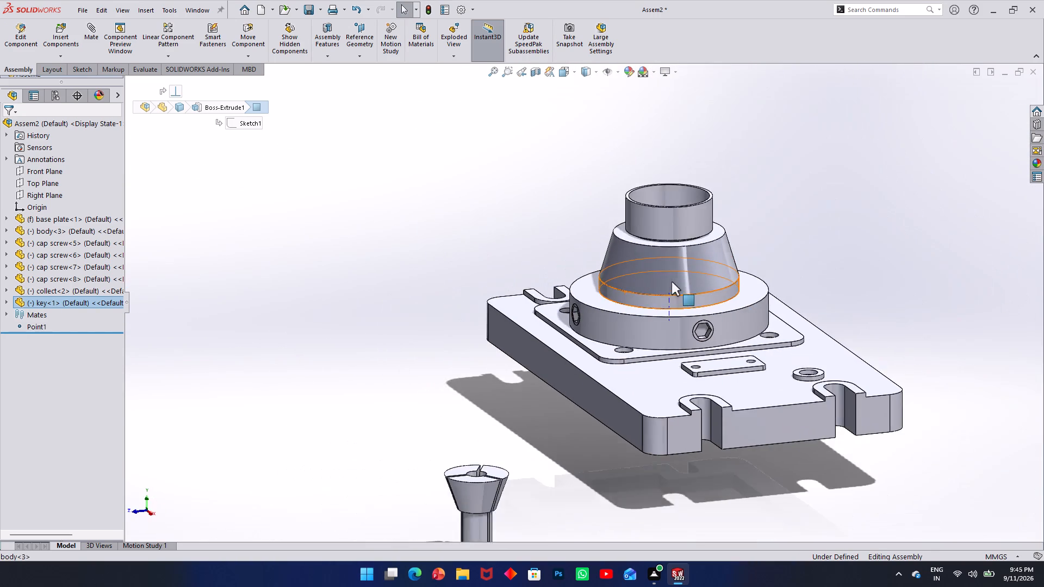
scroll(672, 282, up, 2)
scroll(571, 451, up, 3)
scroll(544, 458, down, 5)
scroll(543, 332, down, 7)
middle_drag(576, 338, 568, 338)
scroll(564, 339, down, 8)
middle_drag(573, 325, 594, 326)
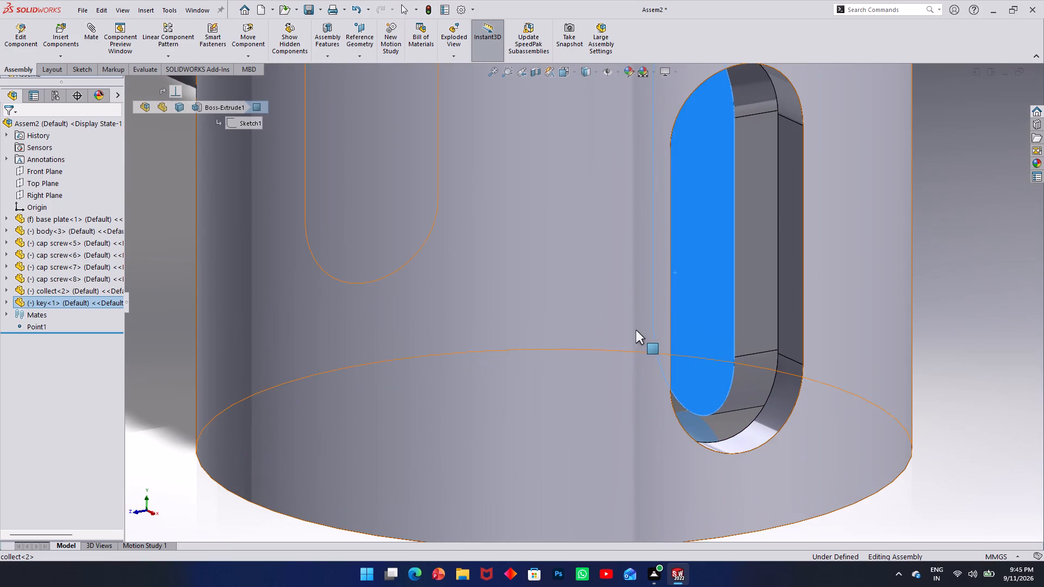
scroll(704, 336, up, 2)
scroll(713, 276, up, 1)
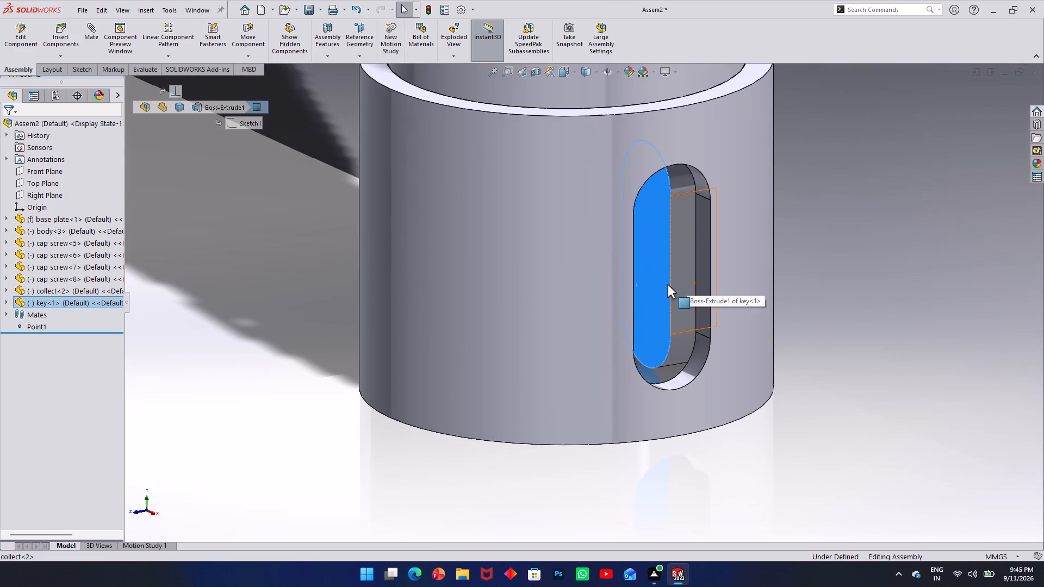
middle_drag(644, 288, 652, 281)
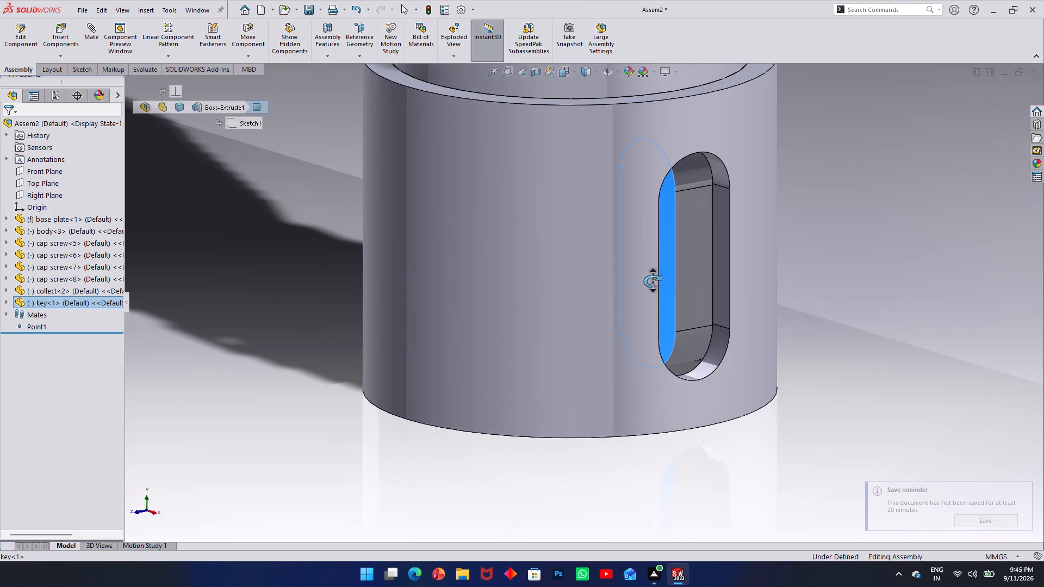
middle_drag(652, 281, 563, 289)
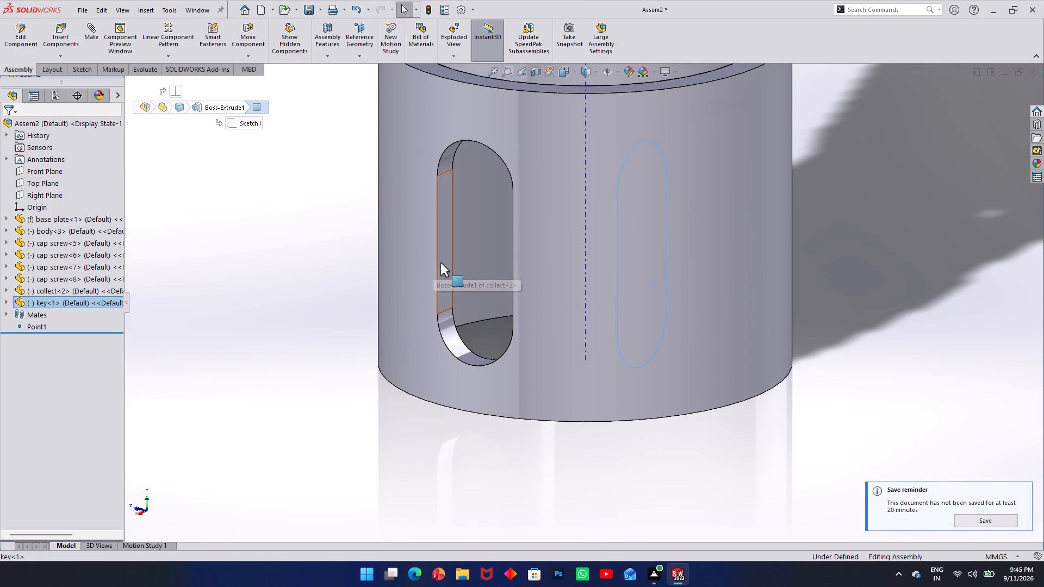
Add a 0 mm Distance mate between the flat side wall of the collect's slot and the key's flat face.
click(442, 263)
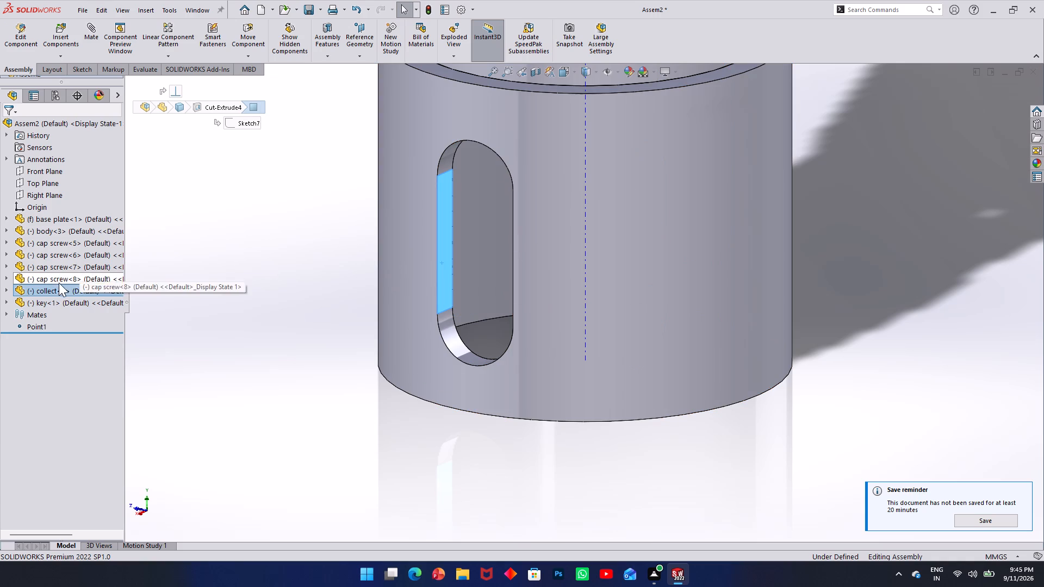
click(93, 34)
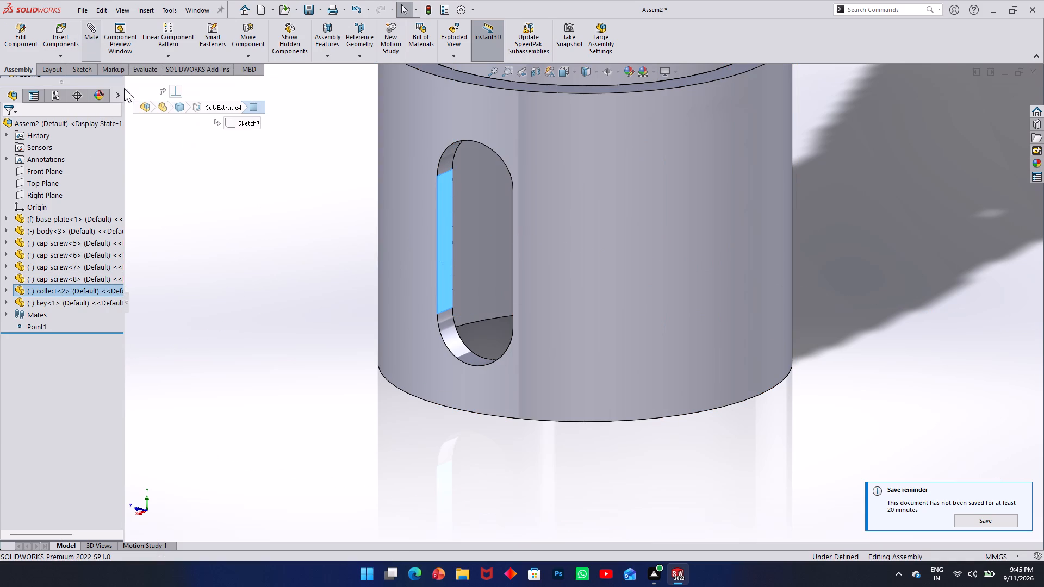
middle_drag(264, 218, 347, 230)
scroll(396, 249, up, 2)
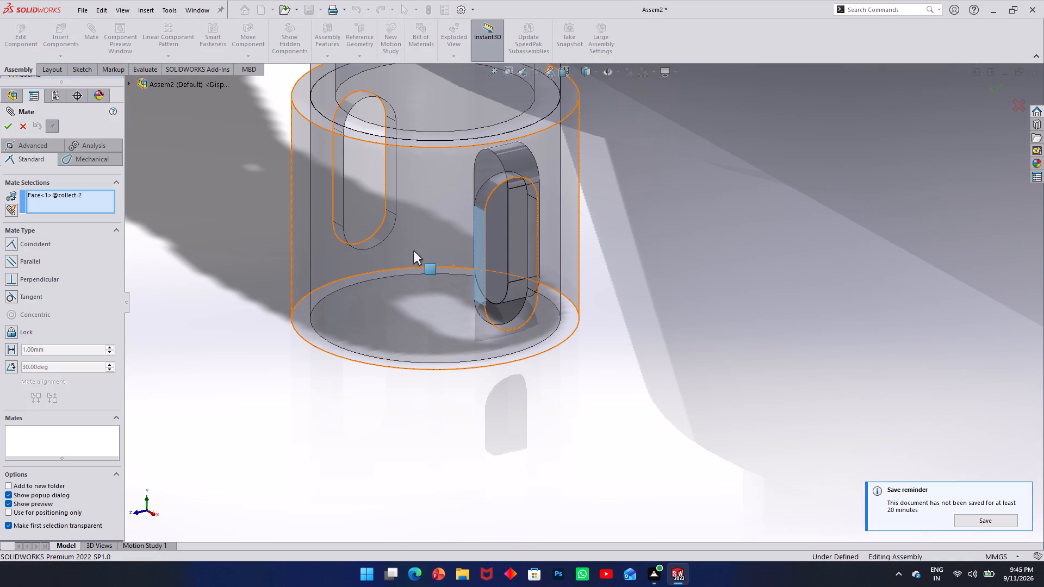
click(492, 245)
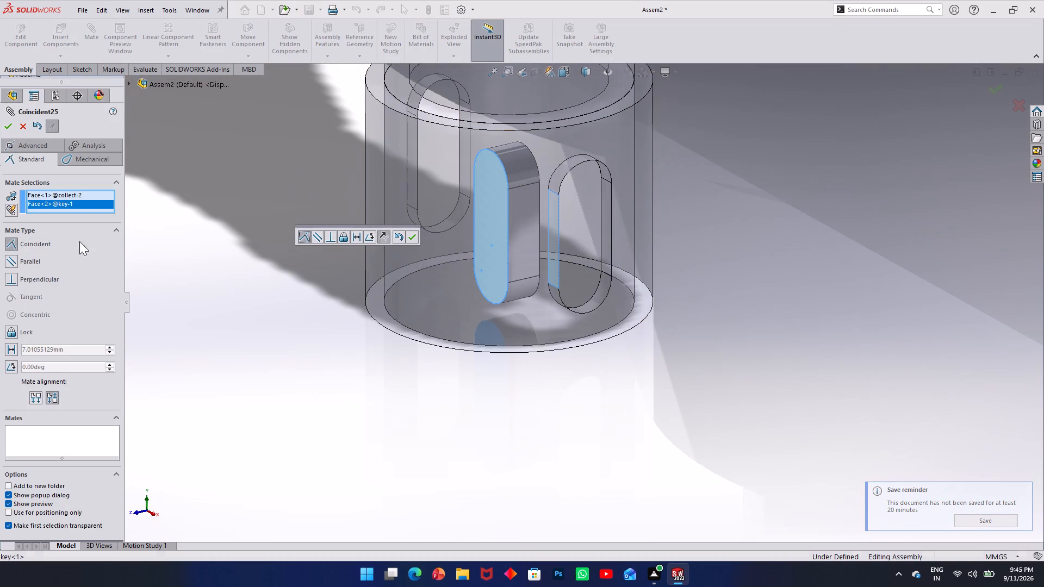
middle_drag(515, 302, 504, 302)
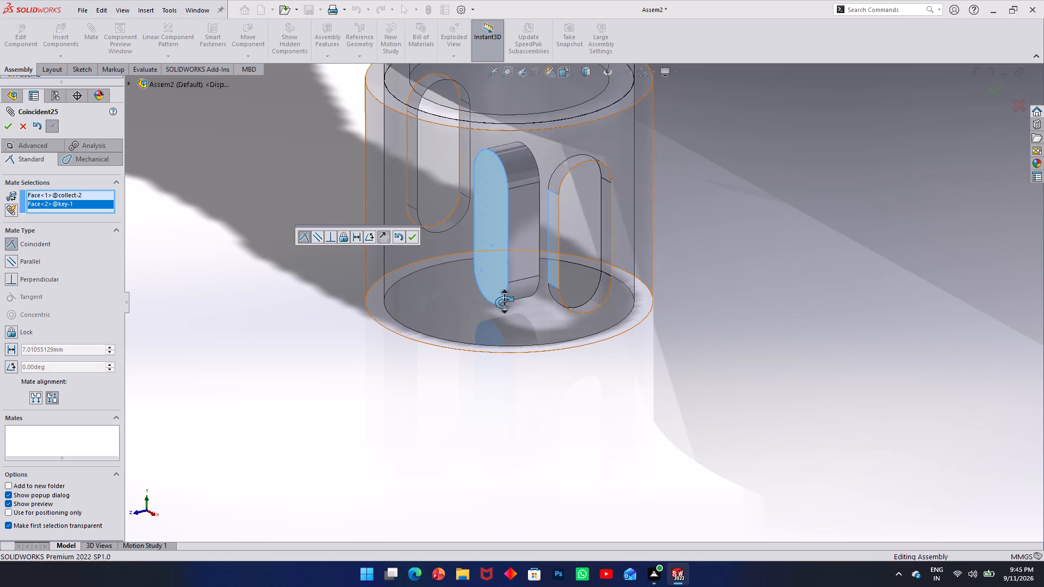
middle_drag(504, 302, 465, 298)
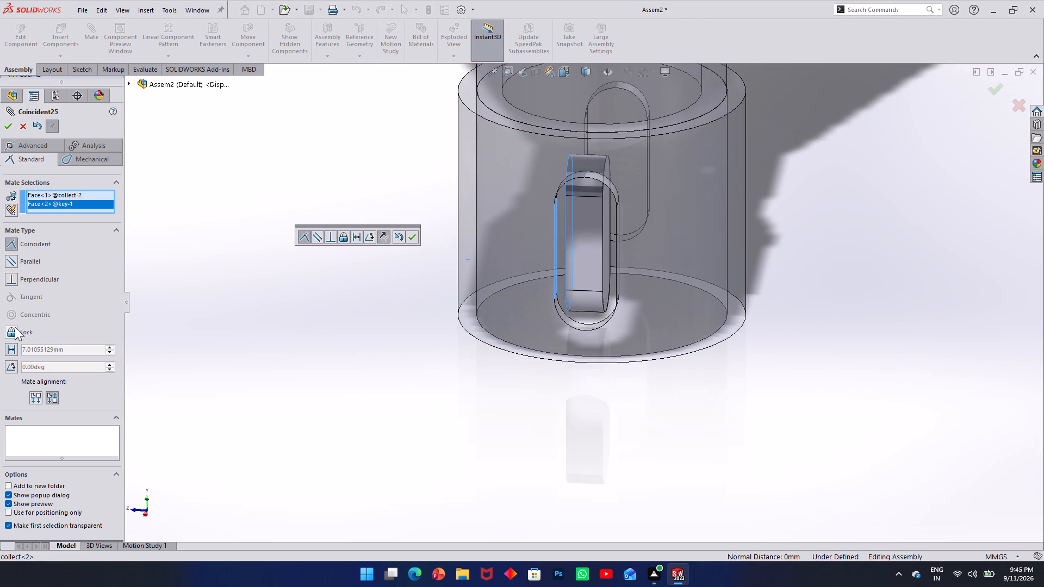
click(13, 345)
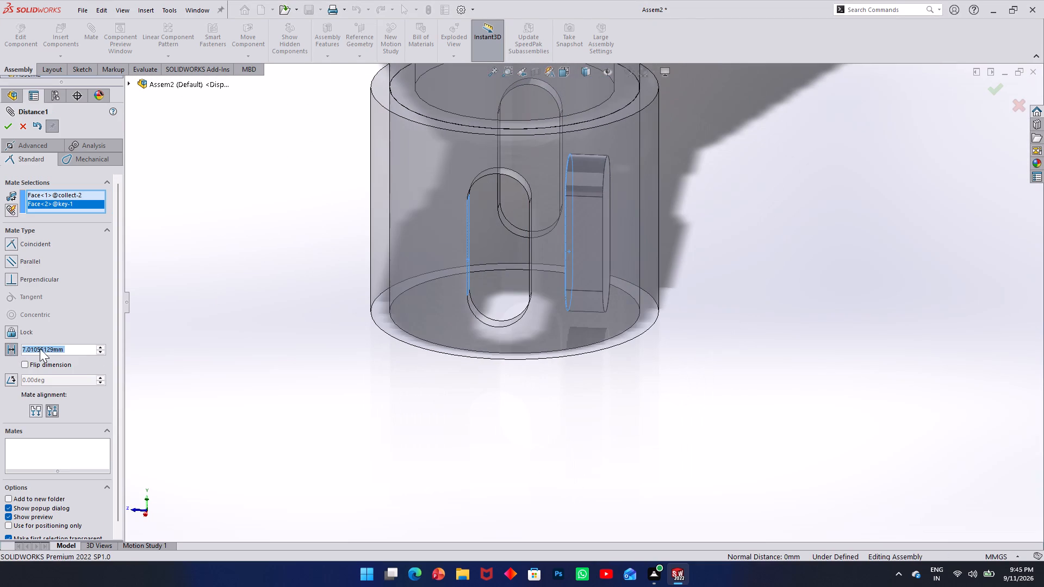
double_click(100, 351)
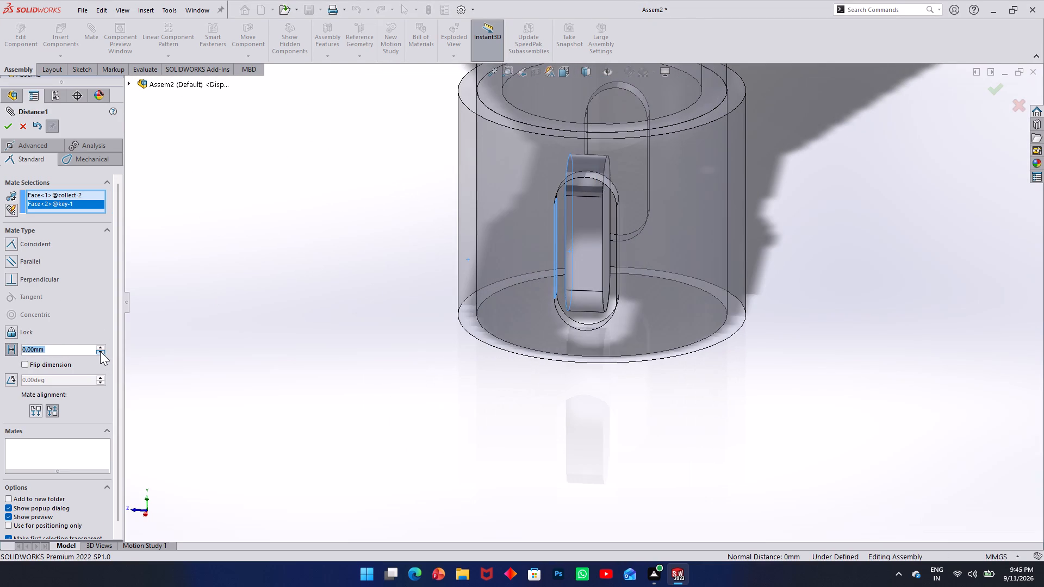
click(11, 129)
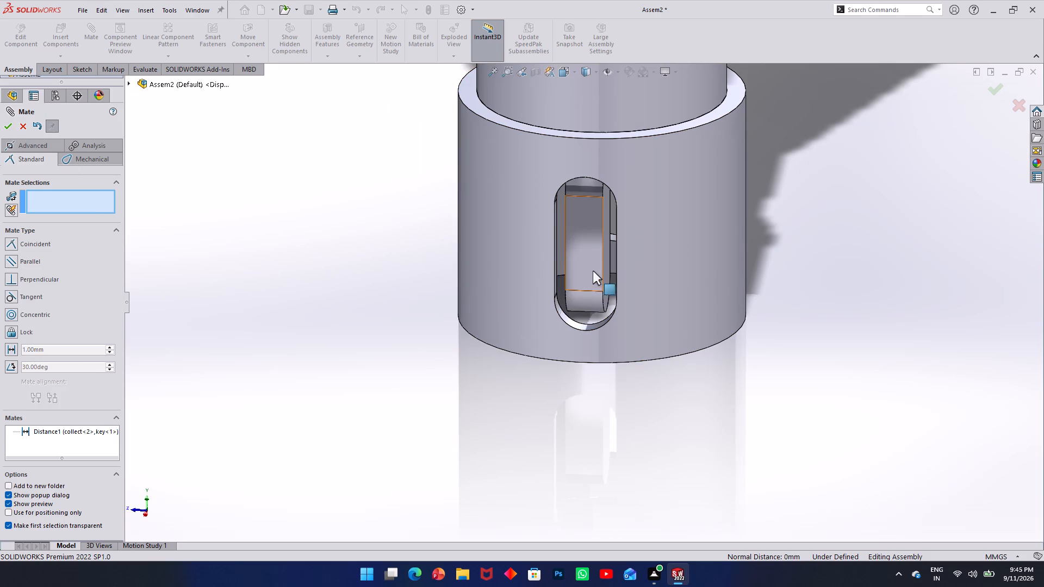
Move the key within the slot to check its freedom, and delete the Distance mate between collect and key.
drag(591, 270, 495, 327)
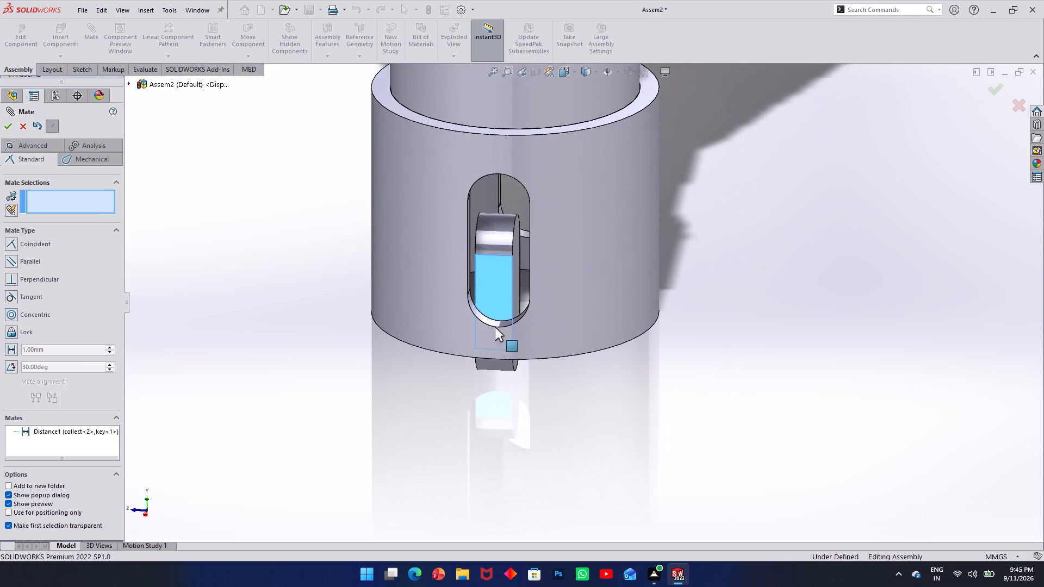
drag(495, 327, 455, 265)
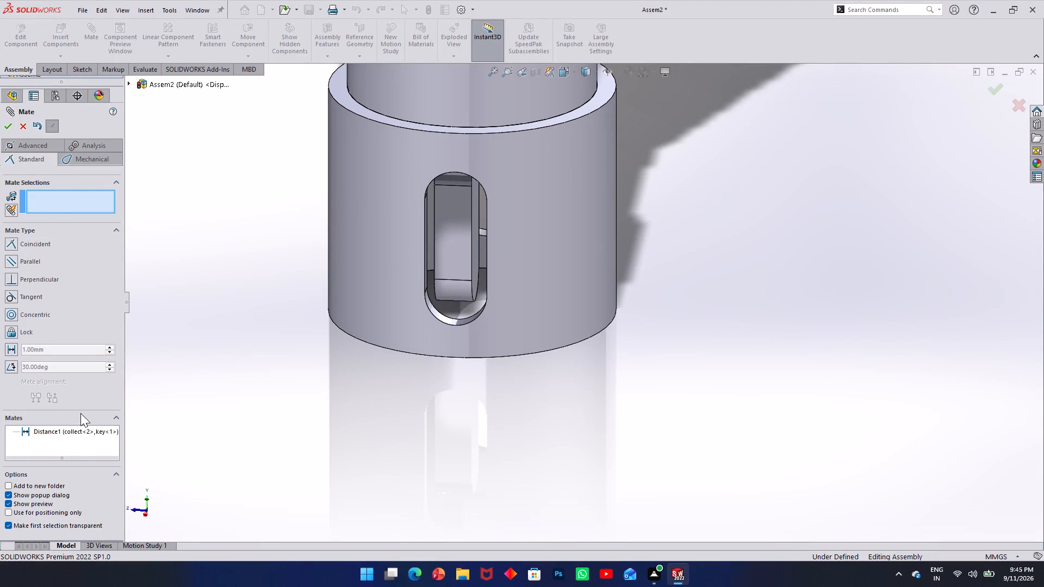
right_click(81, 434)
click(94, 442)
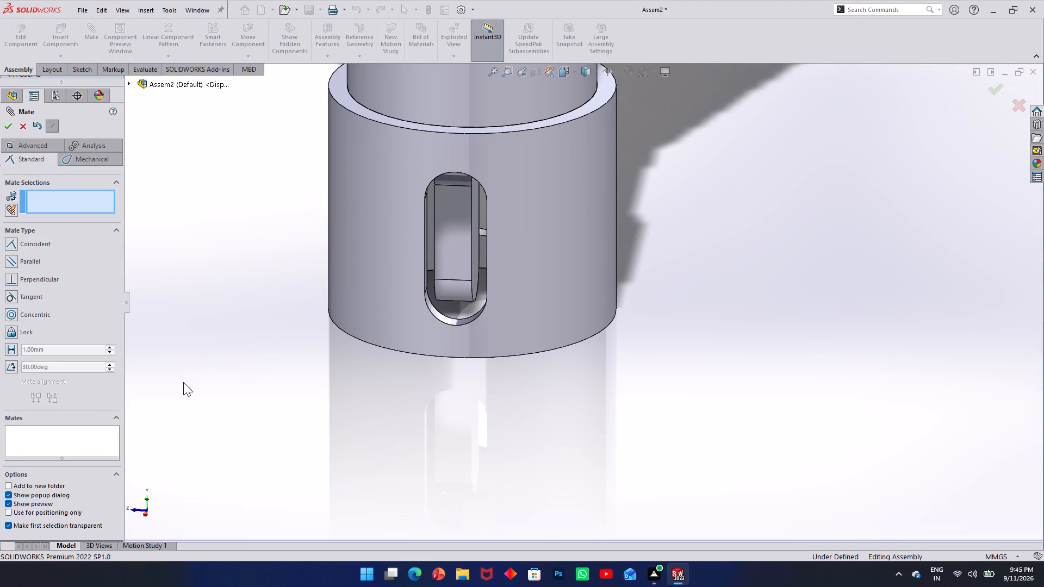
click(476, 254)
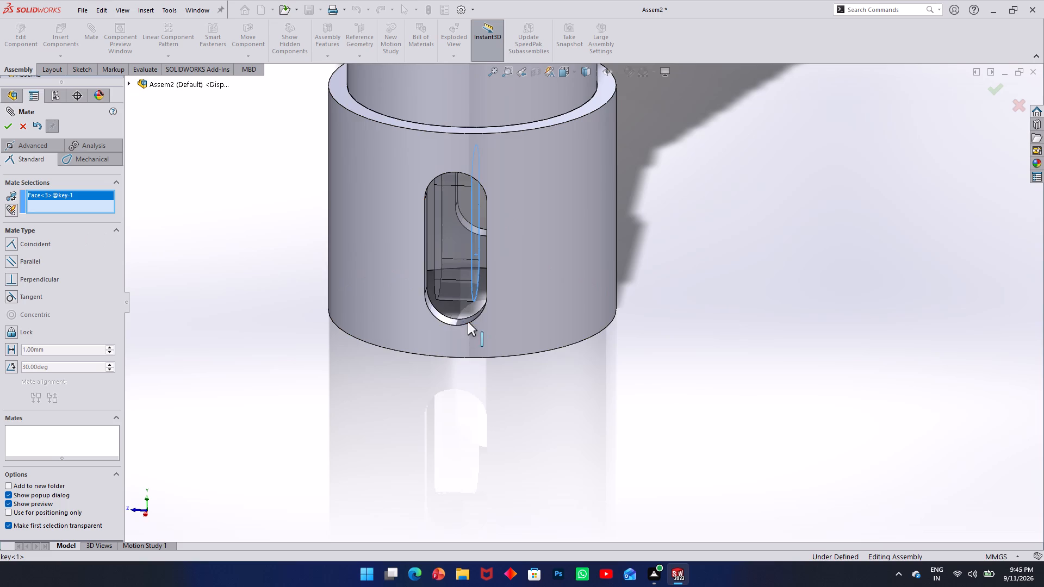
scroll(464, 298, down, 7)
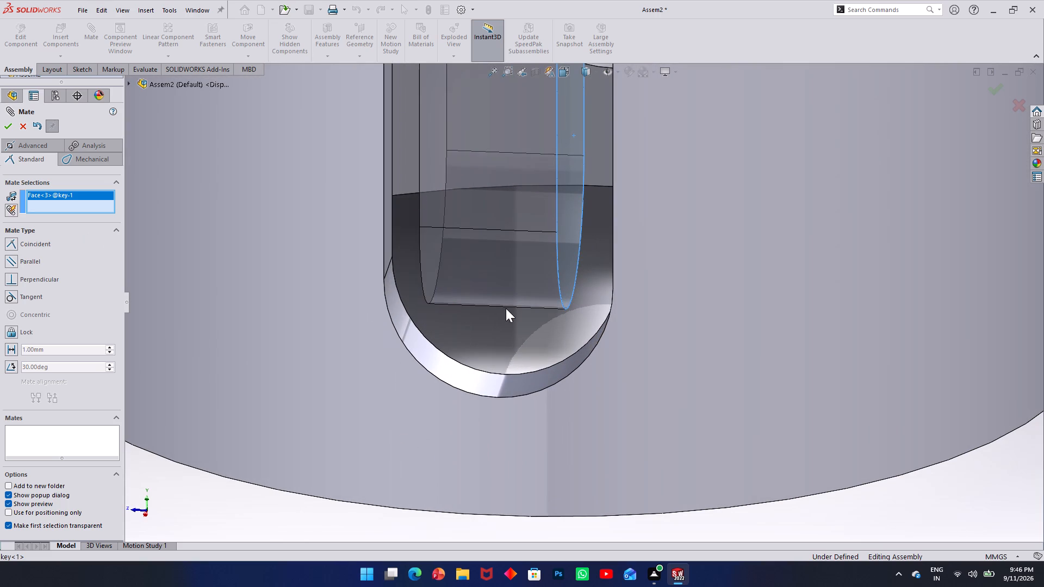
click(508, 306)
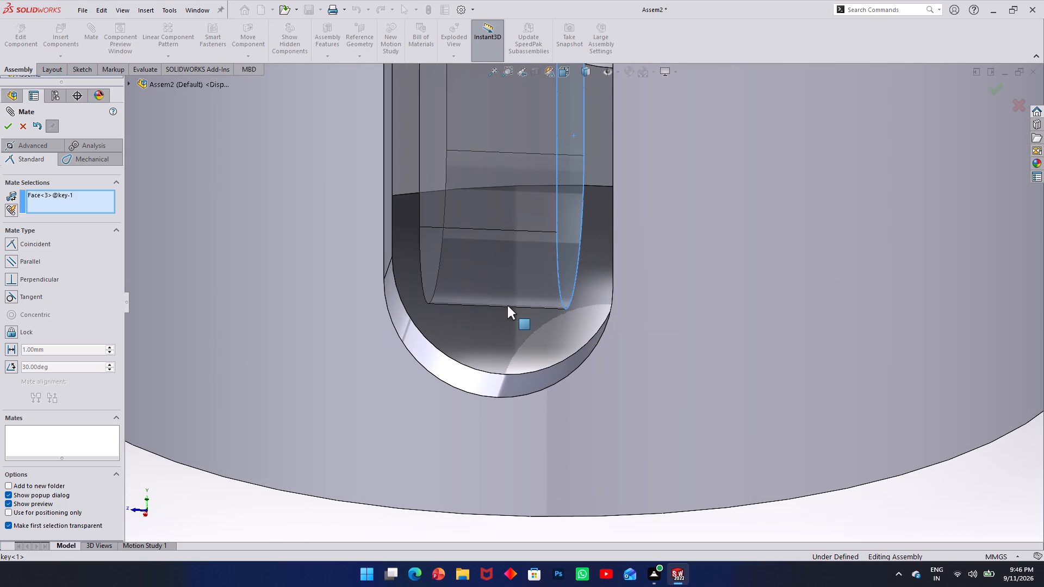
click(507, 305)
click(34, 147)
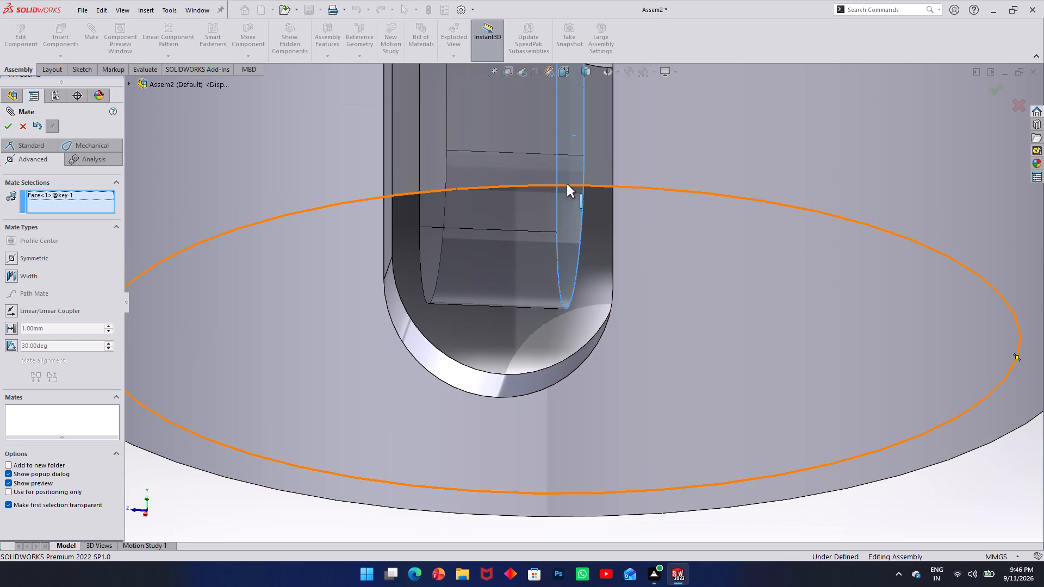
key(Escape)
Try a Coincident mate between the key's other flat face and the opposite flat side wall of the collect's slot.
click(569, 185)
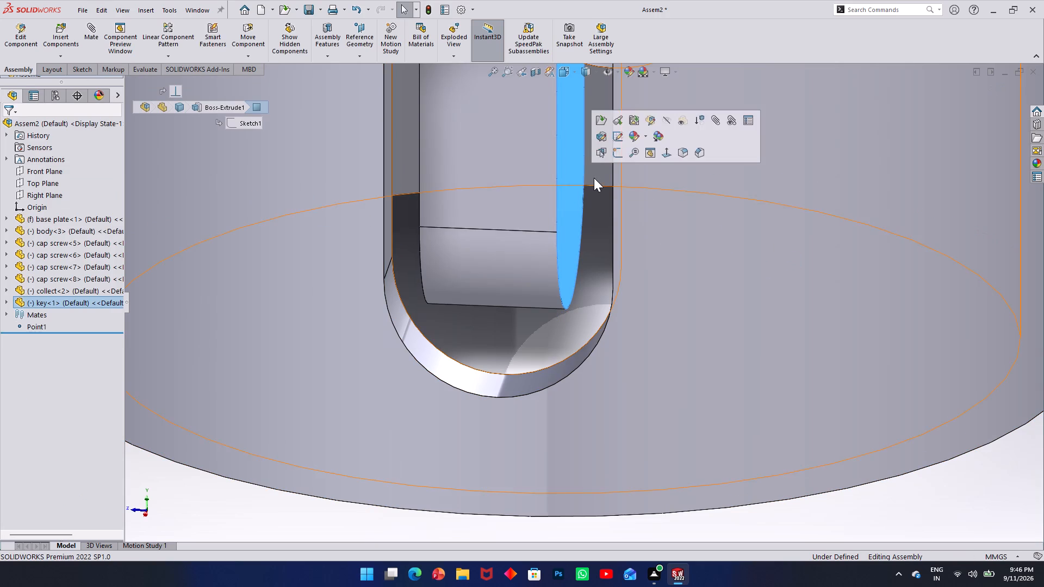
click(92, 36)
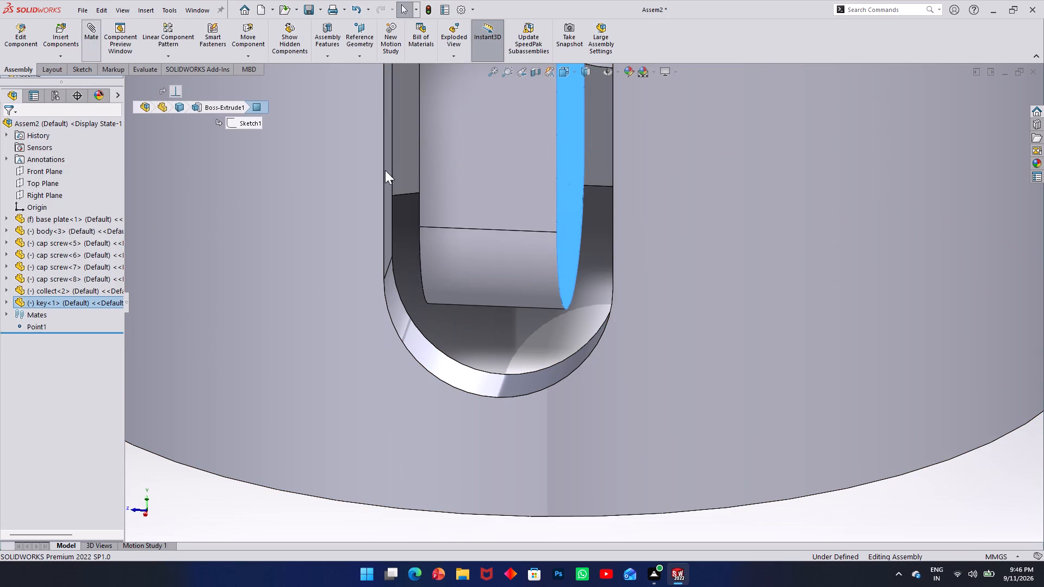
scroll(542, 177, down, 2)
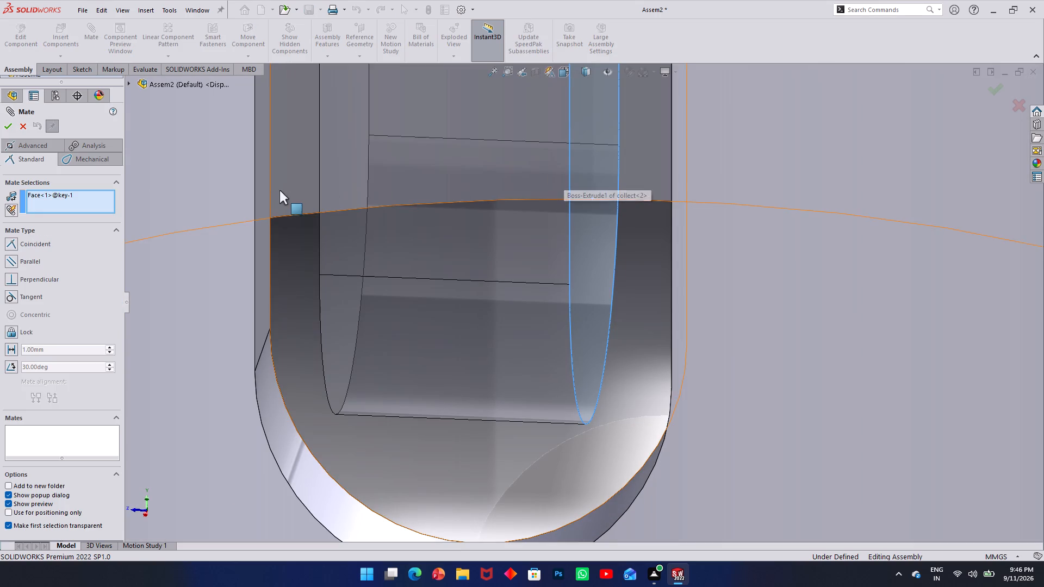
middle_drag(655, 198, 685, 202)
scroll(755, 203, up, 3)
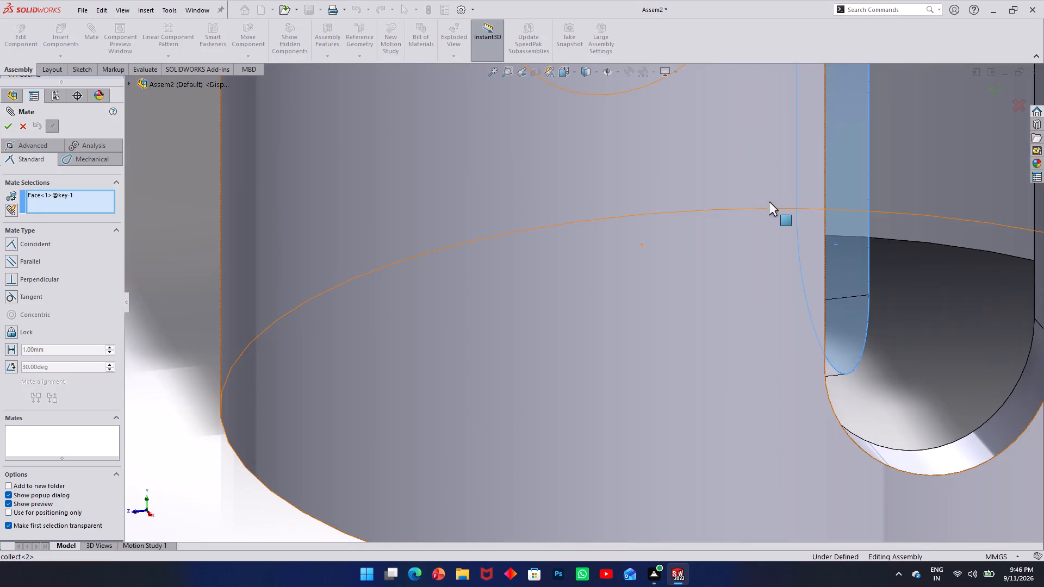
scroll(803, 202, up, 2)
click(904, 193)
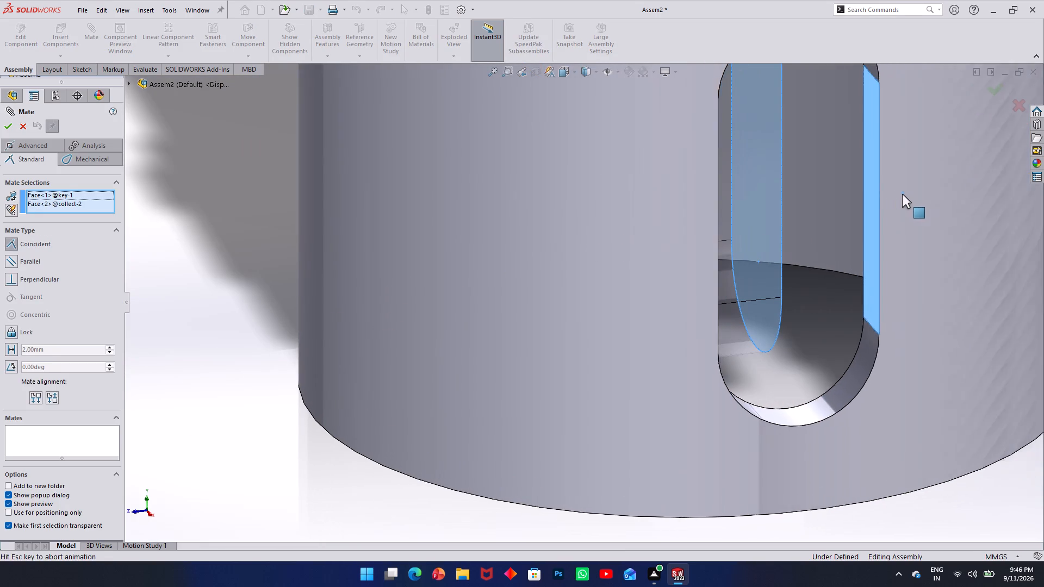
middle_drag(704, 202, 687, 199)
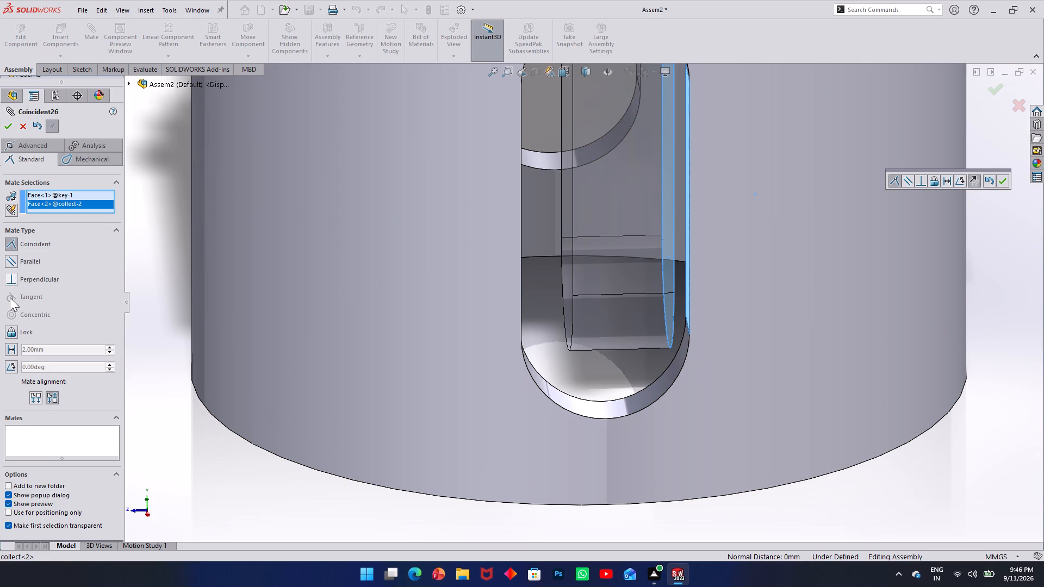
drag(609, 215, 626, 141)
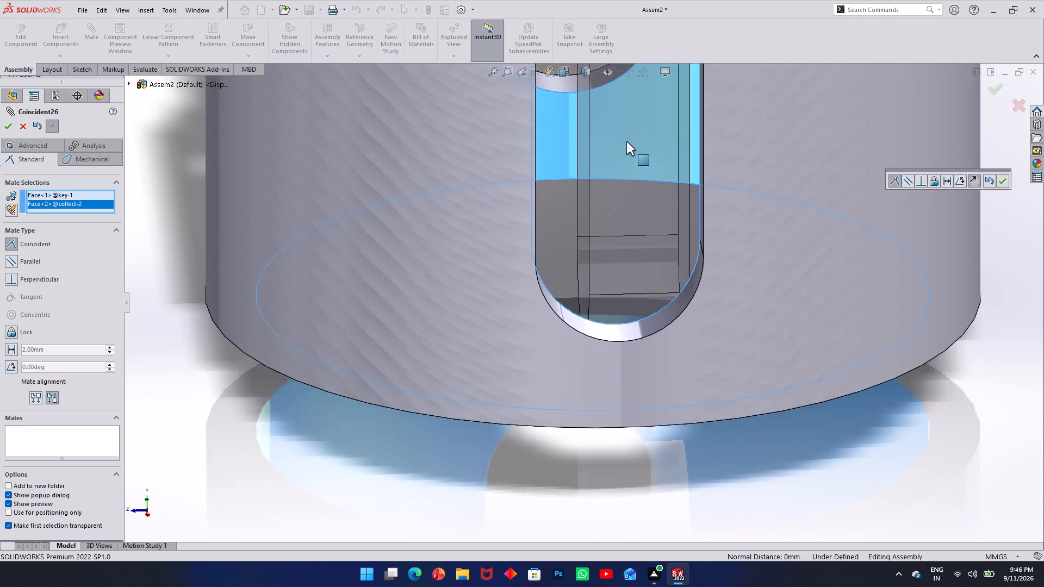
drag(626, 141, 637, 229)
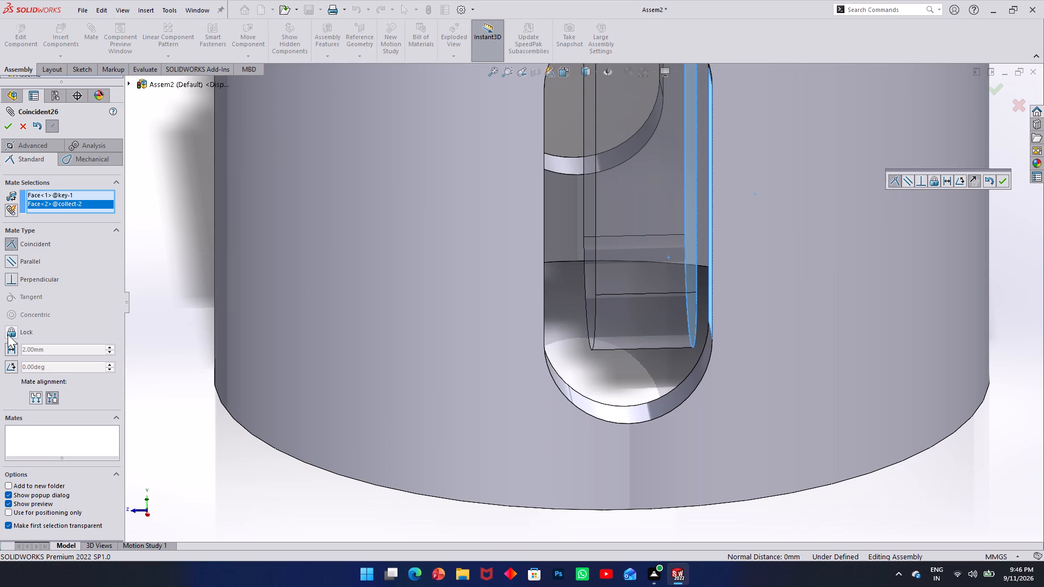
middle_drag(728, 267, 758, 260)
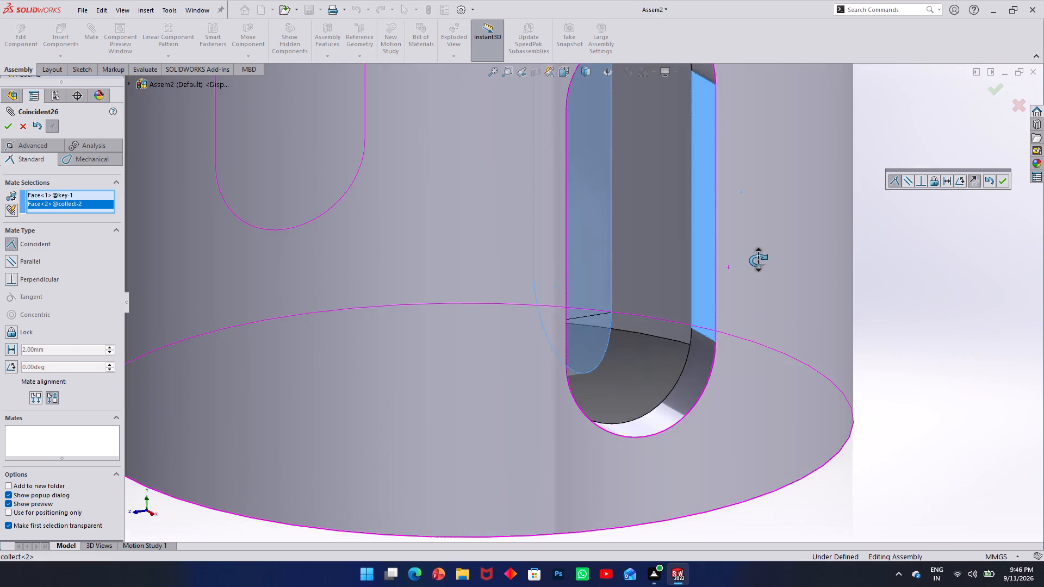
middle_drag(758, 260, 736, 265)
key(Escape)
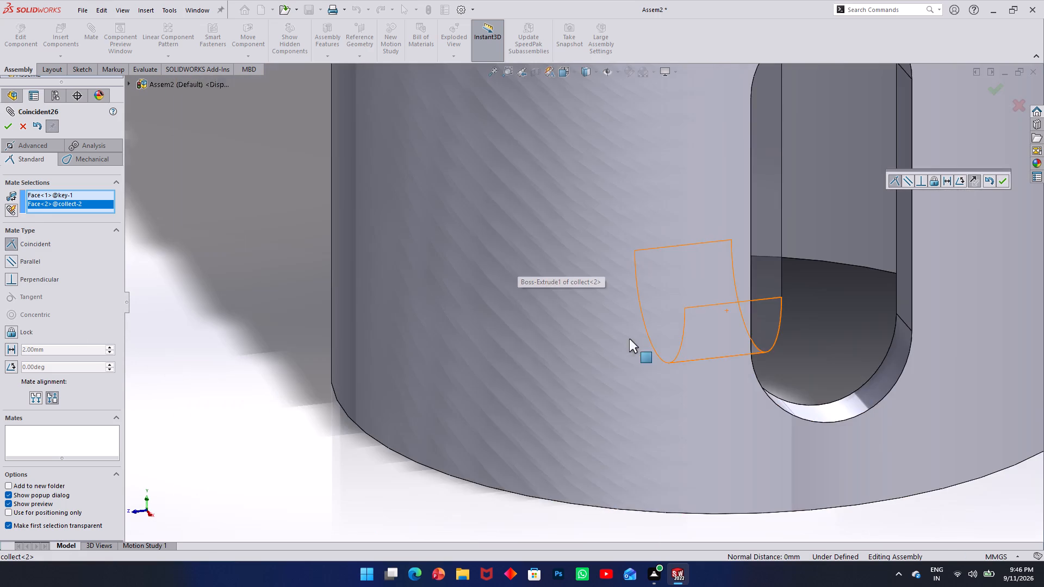
Undo the last three changes to the key's placement in the collect part's slot.
scroll(802, 303, up, 2)
scroll(714, 283, up, 2)
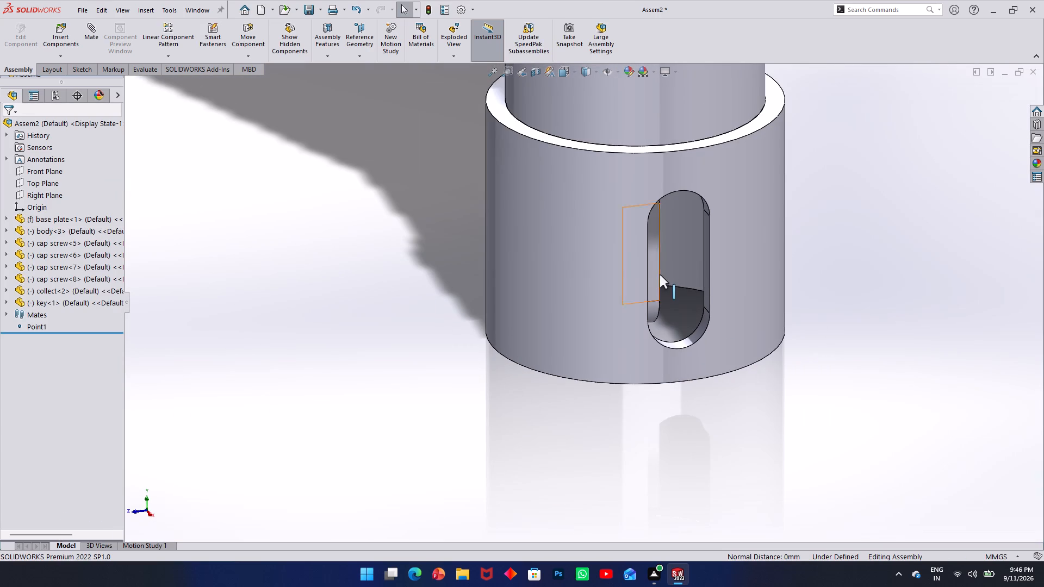
drag(660, 274, 703, 304)
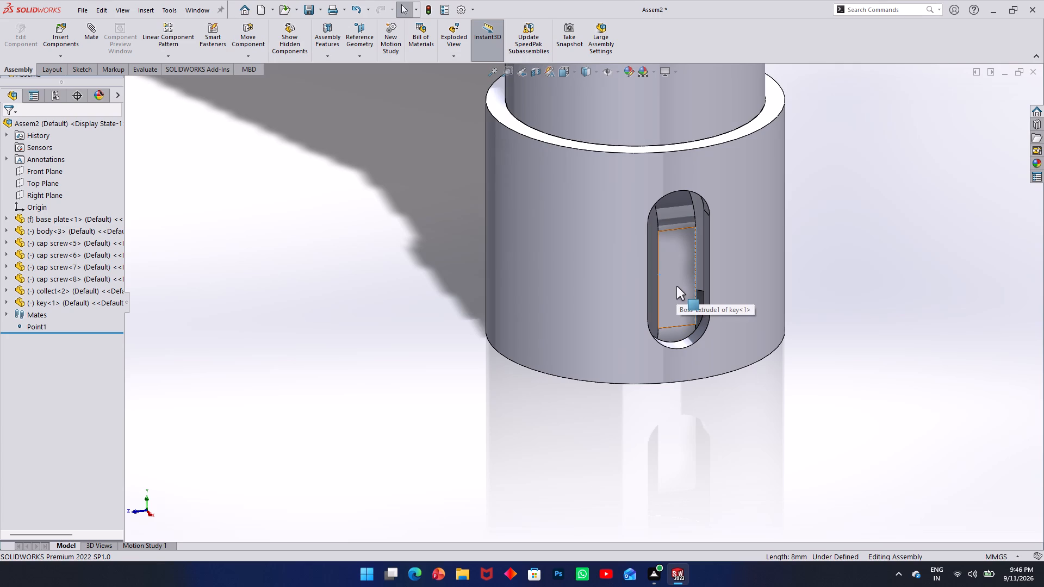
key(ctrl+z)
key(ctrl+z)
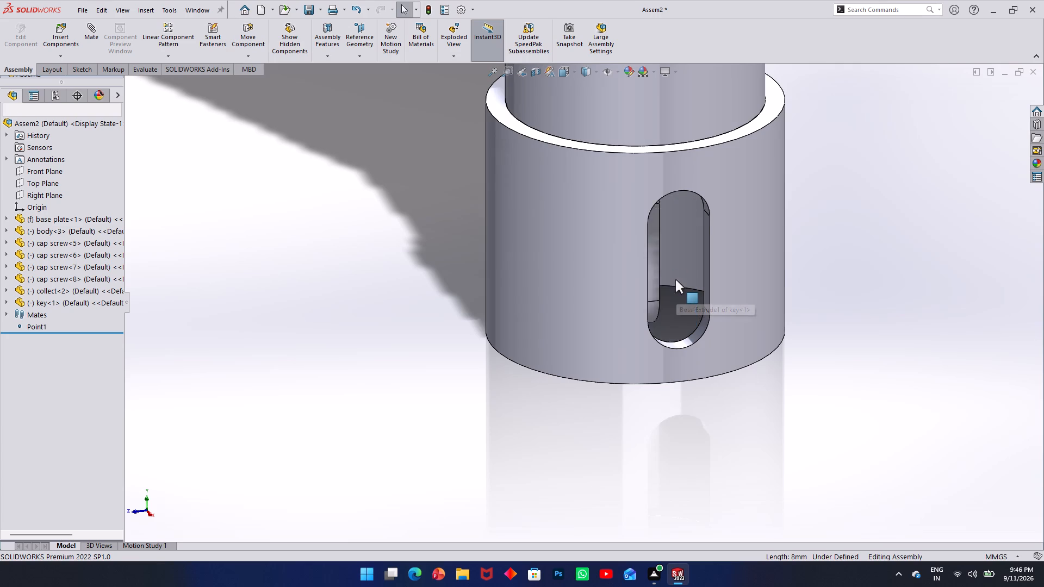
key(ctrl+z)
Move the key out of the collect part's slot towards the body.
scroll(558, 247, up, 7)
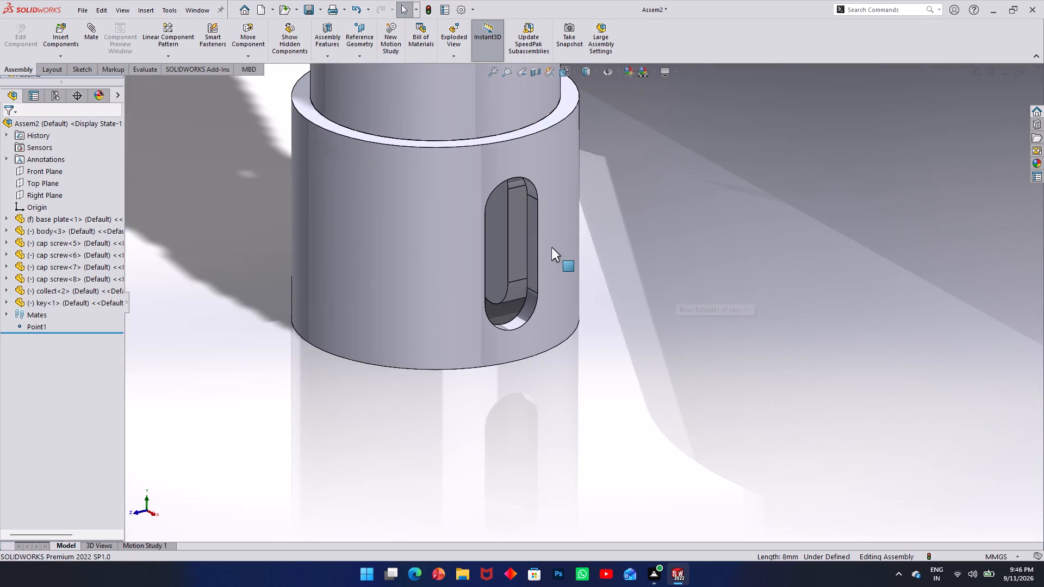
scroll(551, 247, up, 4)
scroll(551, 247, down, 6)
scroll(552, 247, up, 3)
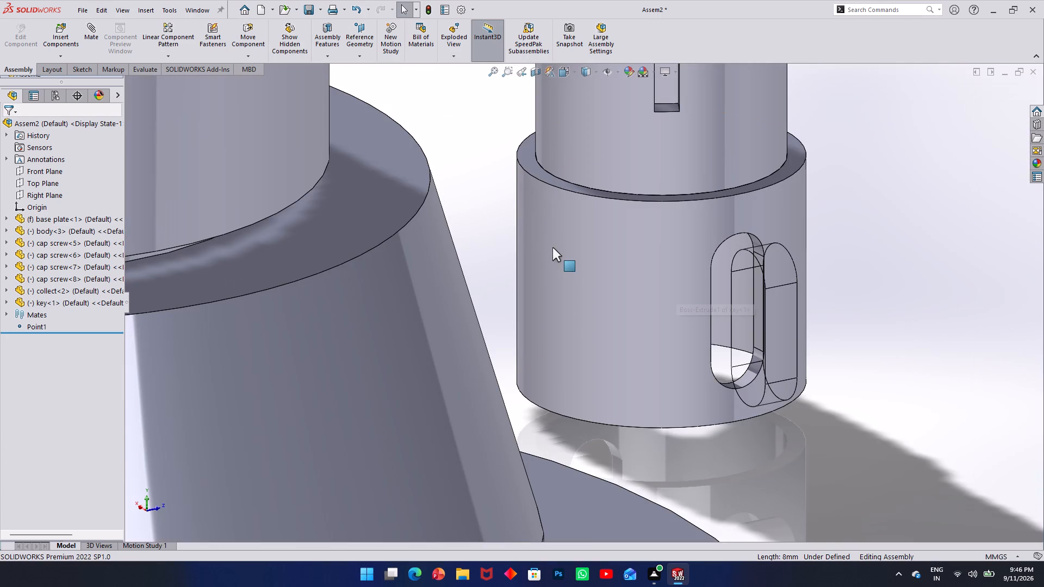
scroll(725, 279, up, 5)
drag(635, 308, 642, 309)
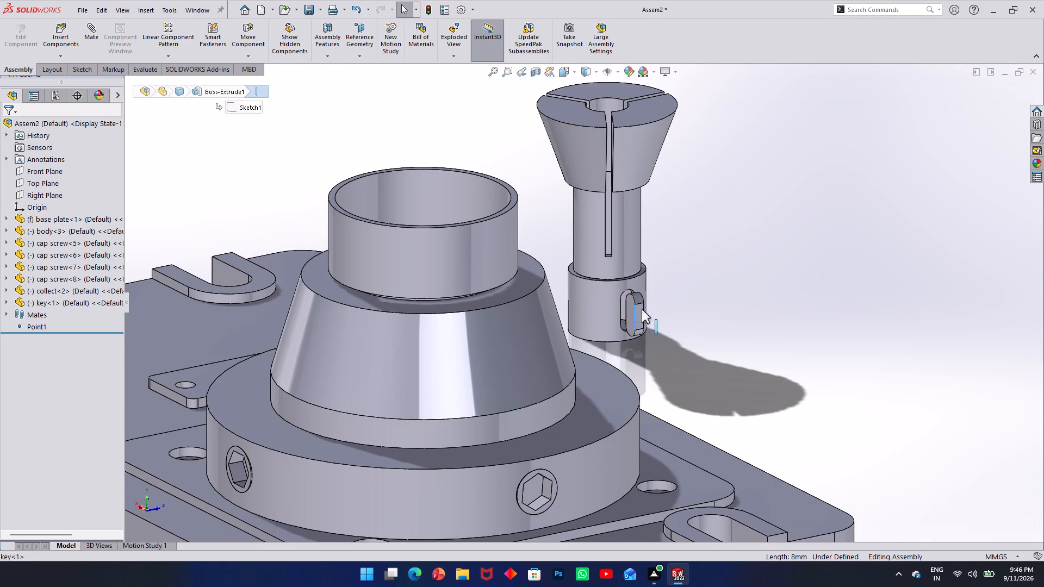
drag(642, 309, 398, 169)
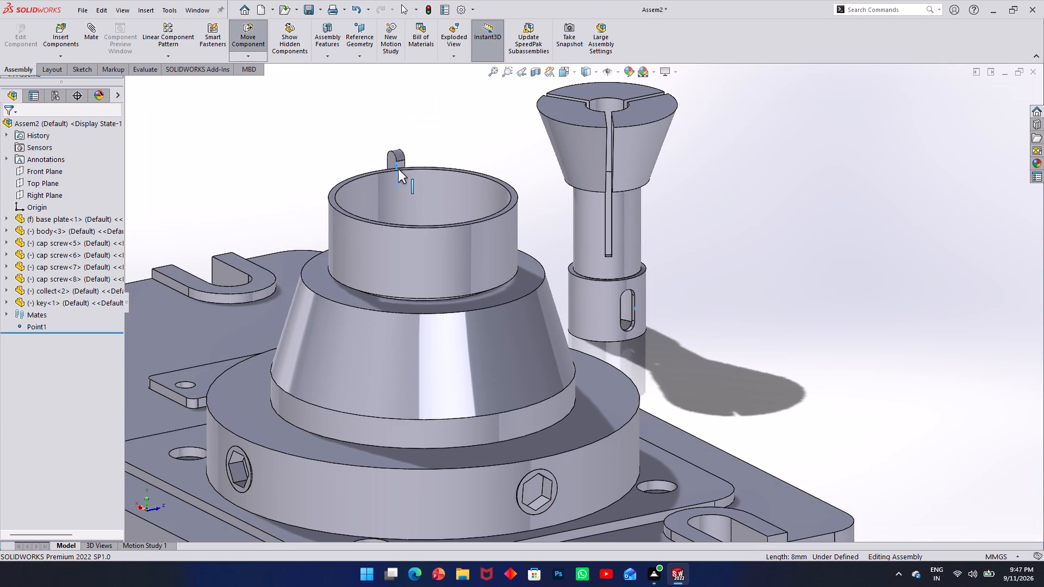
drag(398, 169, 400, 172)
Move the key across the assembly to just above the body's open top ring.
scroll(396, 173, up, 4)
scroll(548, 273, up, 3)
middle_drag(540, 272, 583, 361)
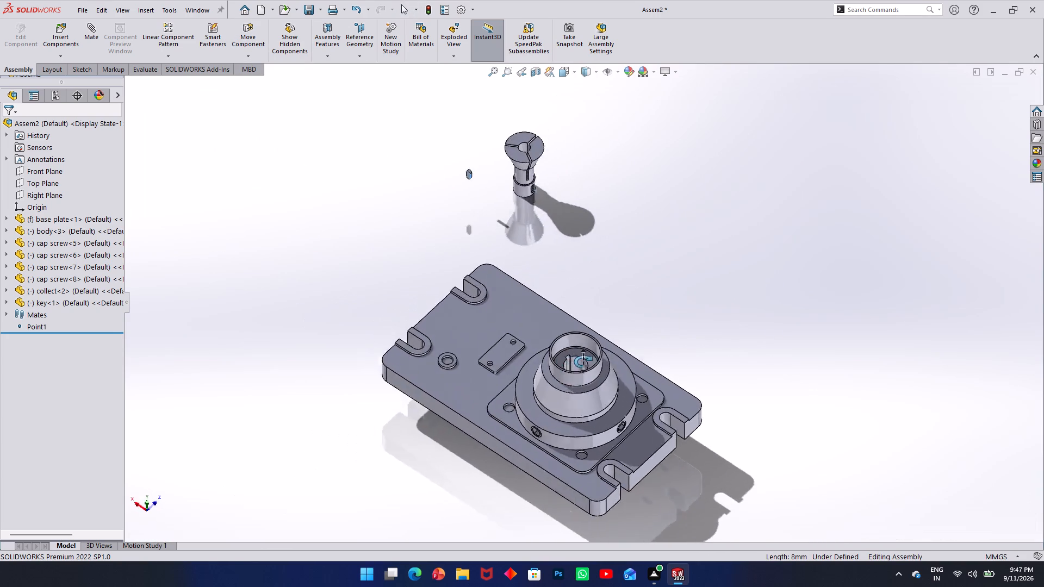
middle_drag(583, 361, 644, 349)
drag(343, 322, 550, 298)
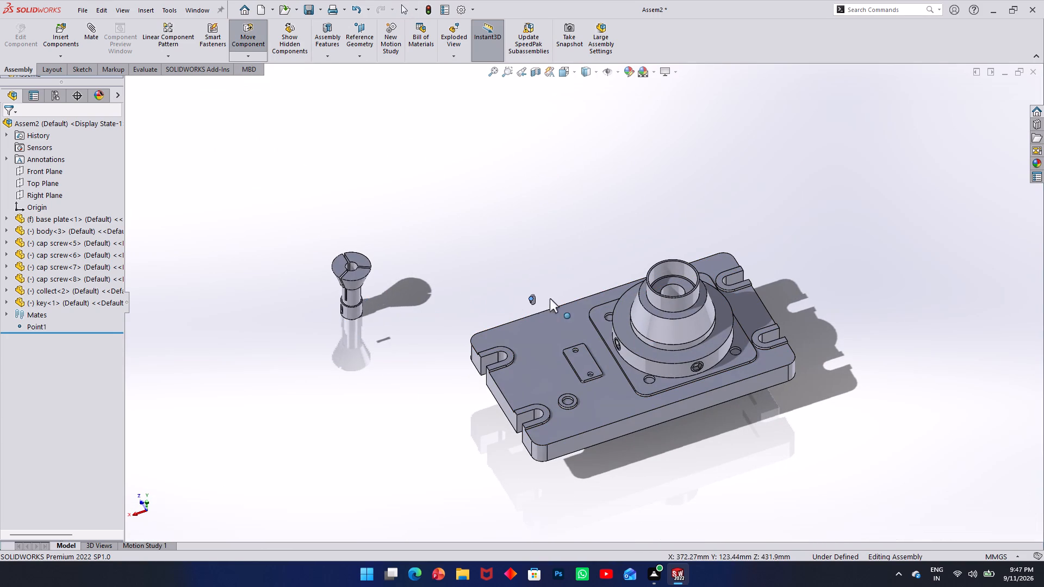
drag(550, 298, 668, 221)
drag(668, 221, 668, 219)
scroll(670, 263, down, 7)
drag(606, 139, 612, 163)
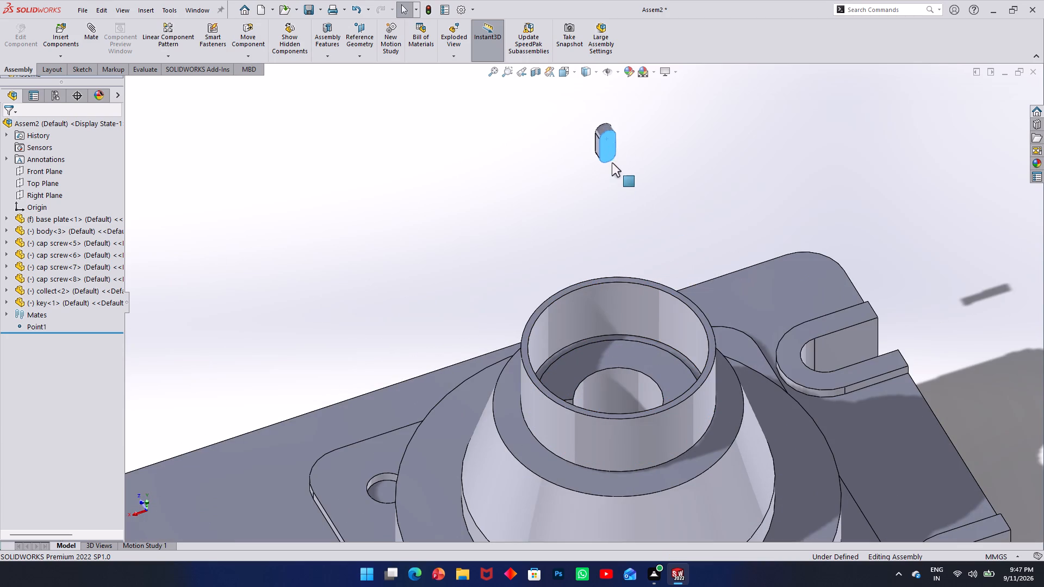
drag(612, 163, 581, 269)
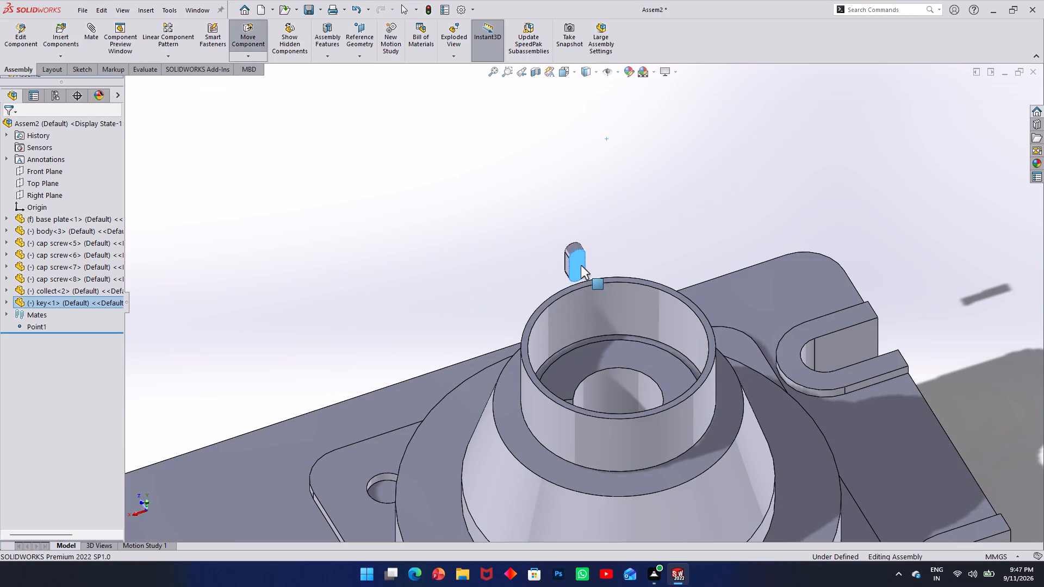
Reposition the key from several viewing angles until it sits over the central bore of the body.
scroll(589, 306, up, 5)
middle_drag(585, 332, 592, 418)
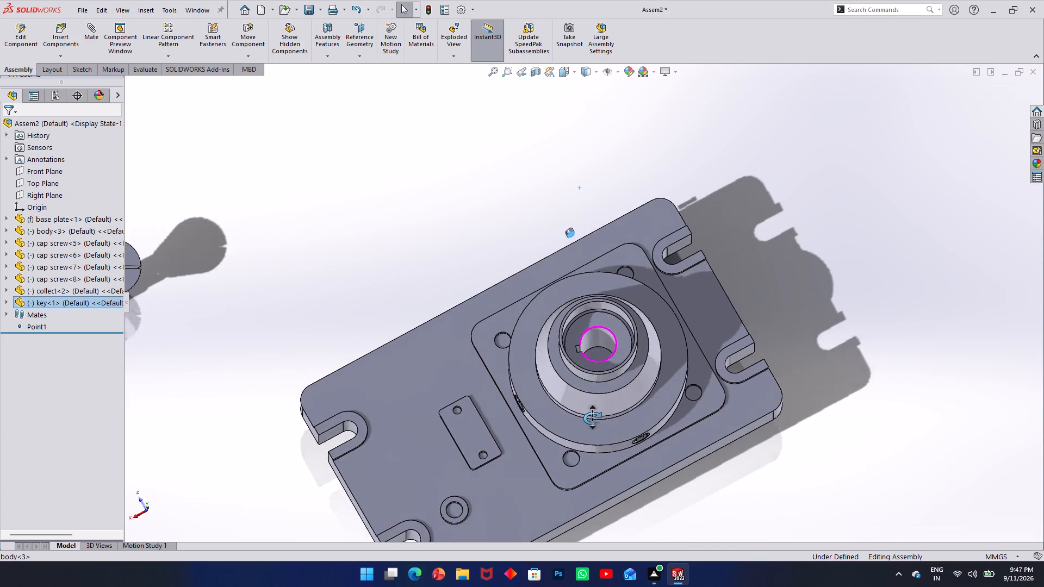
middle_drag(592, 418, 593, 419)
drag(564, 227, 543, 117)
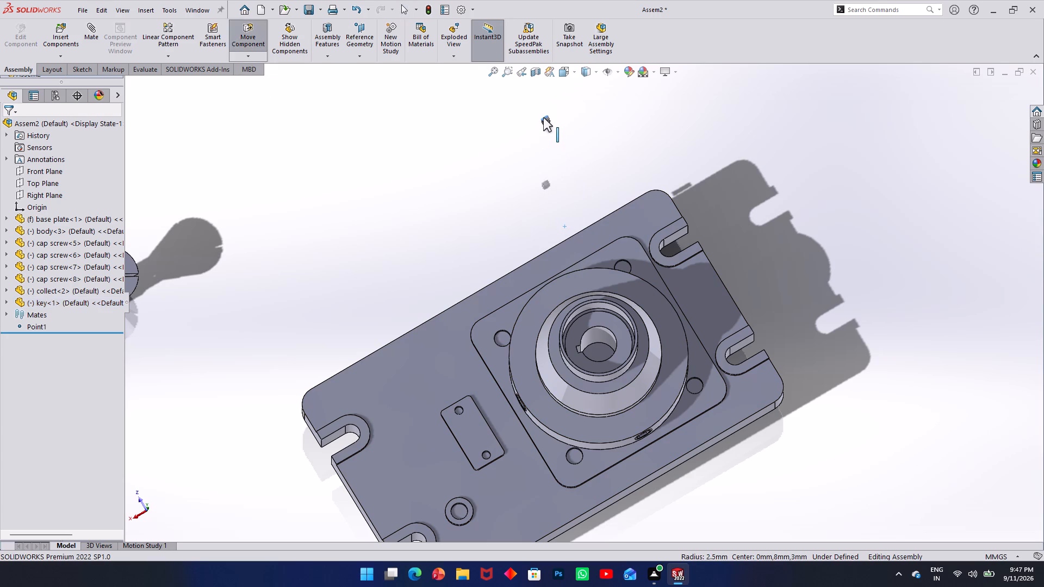
drag(543, 117, 543, 115)
scroll(582, 204, up, 2)
scroll(567, 272, up, 4)
middle_drag(563, 271, 617, 237)
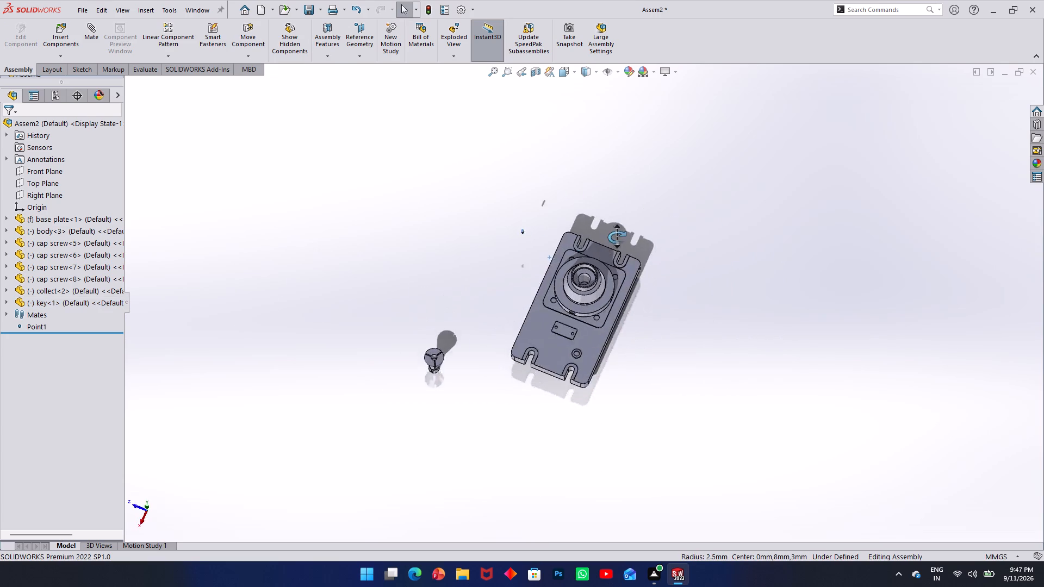
middle_drag(617, 237, 695, 133)
scroll(436, 291, down, 2)
scroll(518, 280, down, 5)
drag(448, 302, 568, 247)
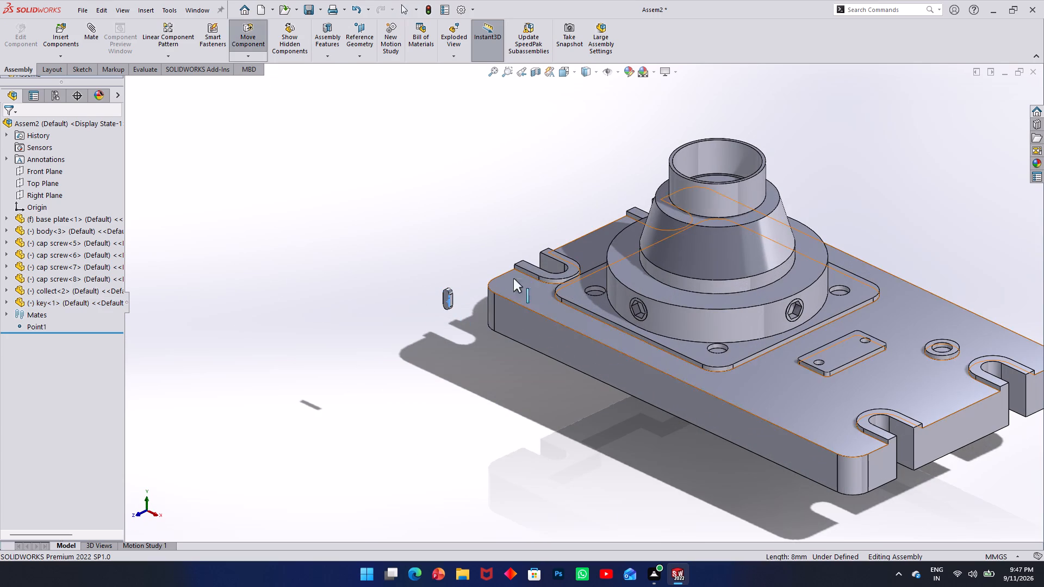
drag(446, 299, 695, 164)
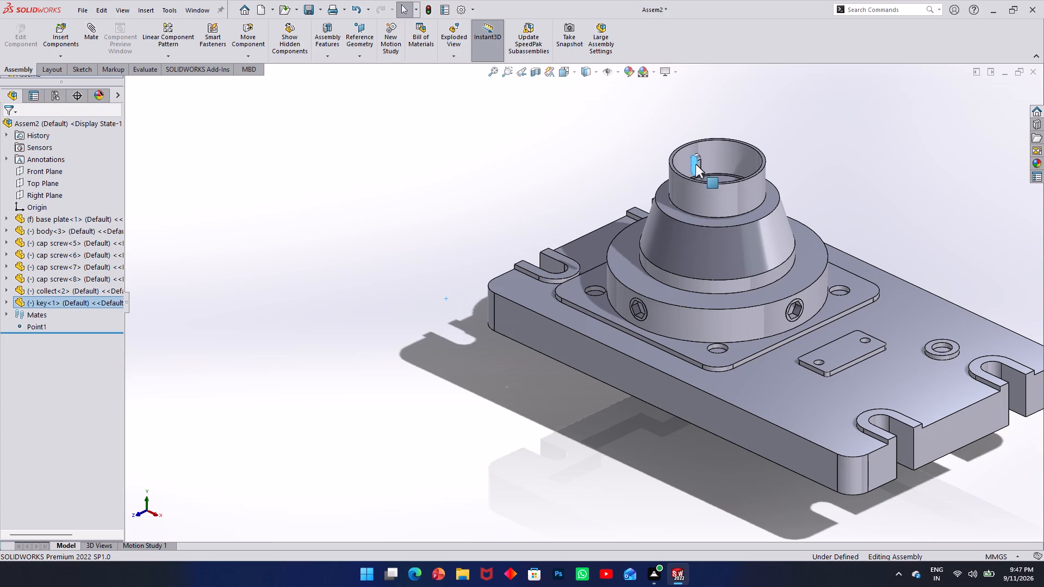
drag(695, 164, 699, 161)
scroll(670, 229, up, 2)
scroll(689, 218, down, 6)
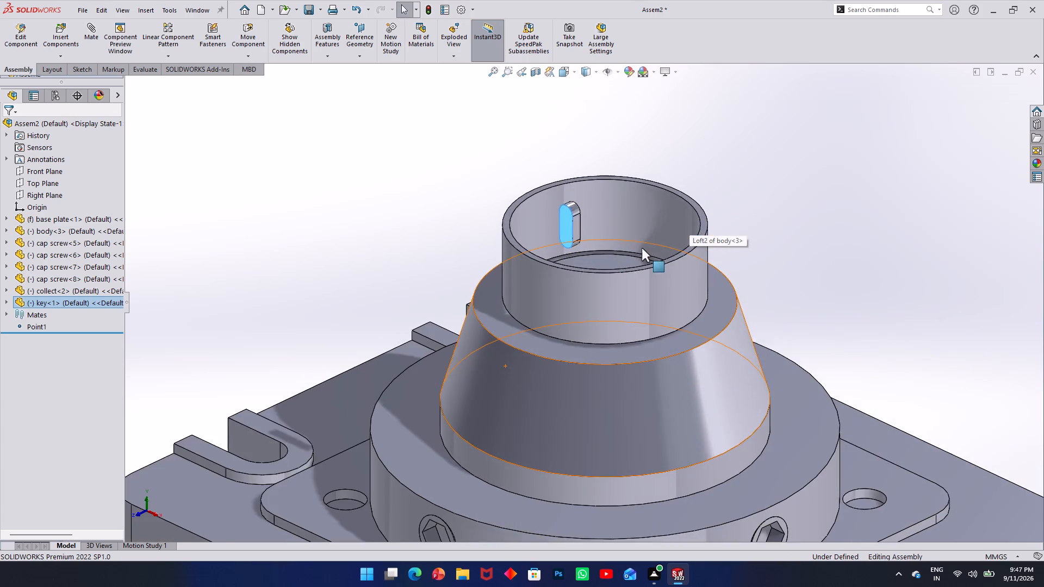
middle_drag(632, 260, 507, 333)
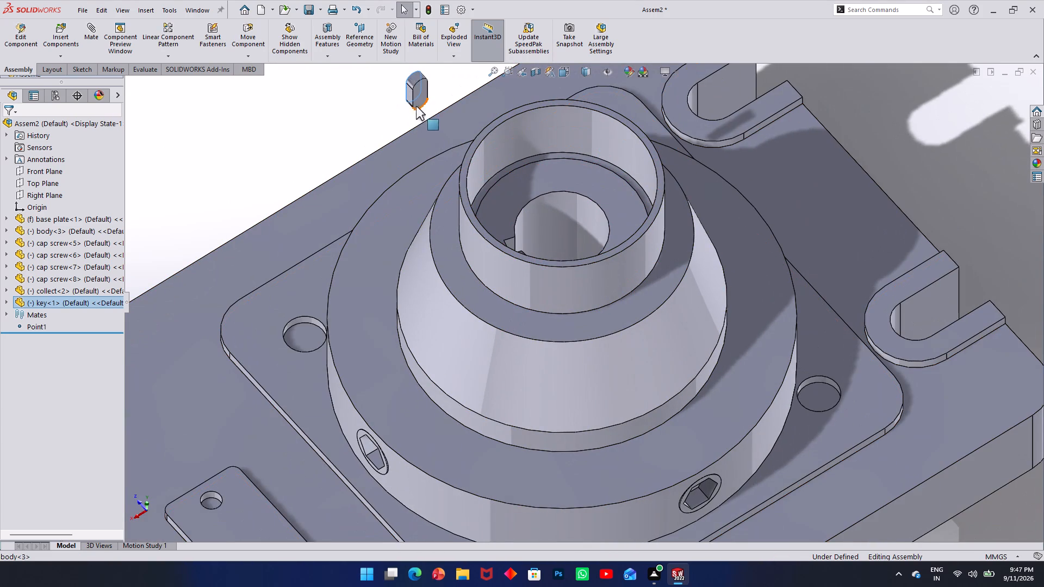
drag(414, 96, 562, 213)
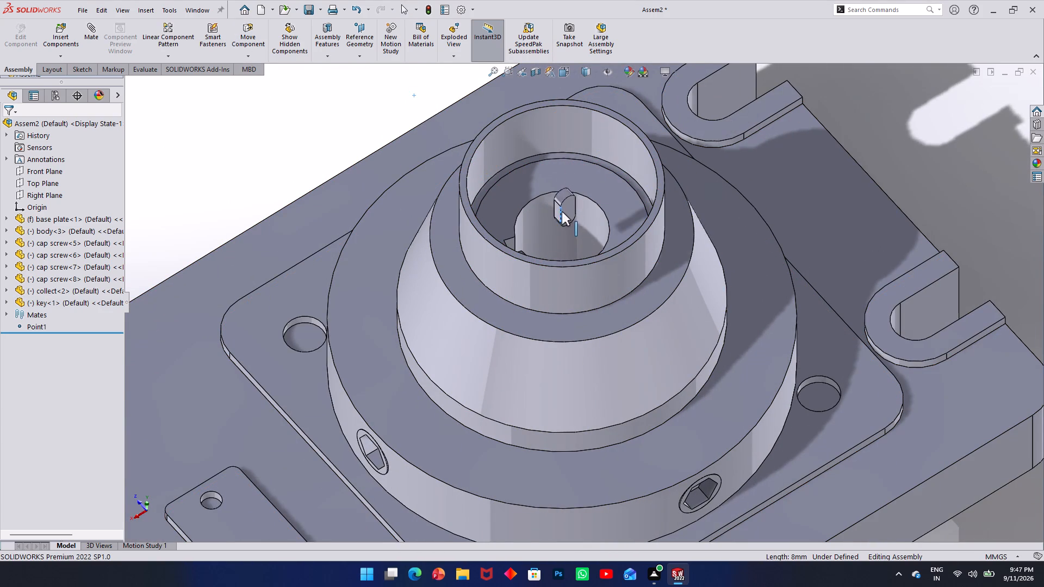
Add a Parallel mate between the key's flat face and the keyway face in the body's bore.
scroll(564, 208, up, 2)
scroll(575, 223, down, 3)
middle_drag(586, 253, 557, 309)
scroll(543, 311, down, 2)
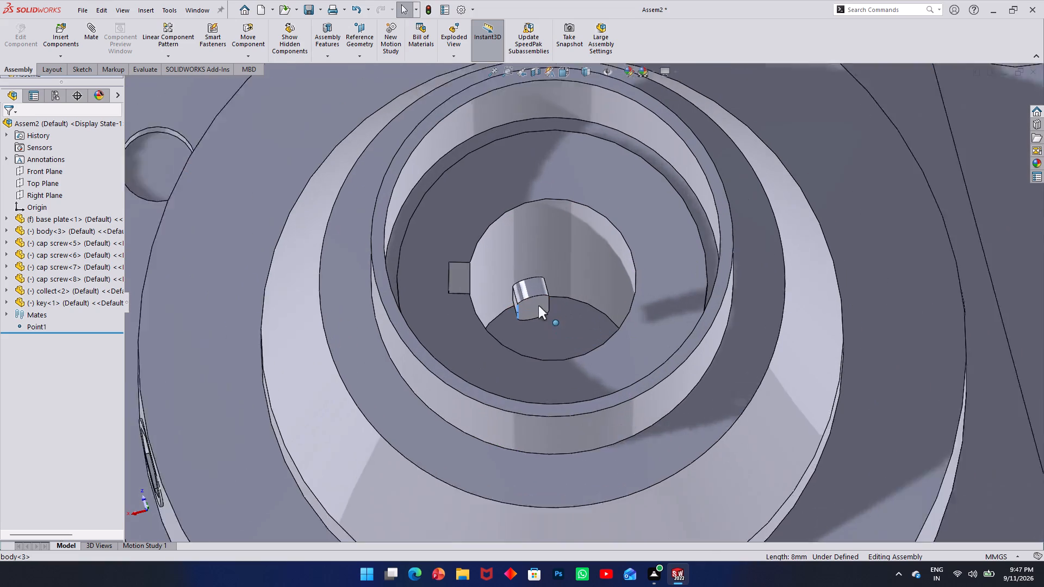
scroll(538, 305, down, 7)
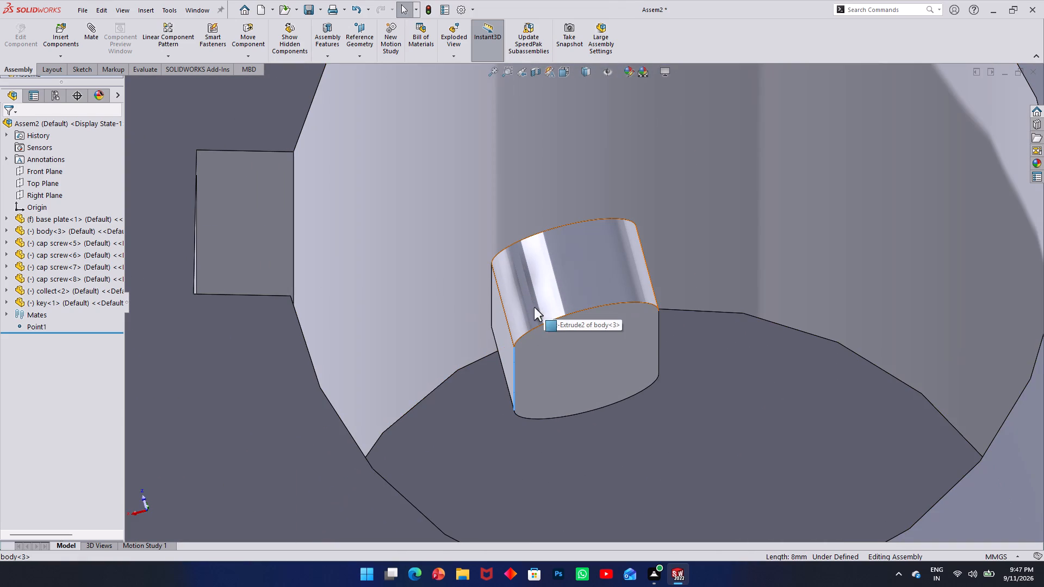
click(502, 334)
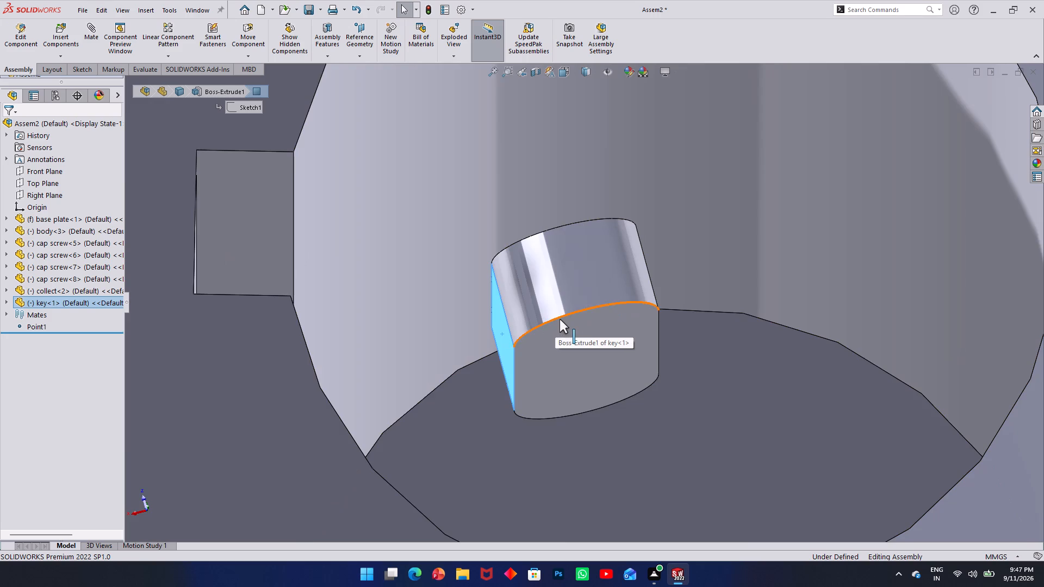
scroll(560, 319, up, 3)
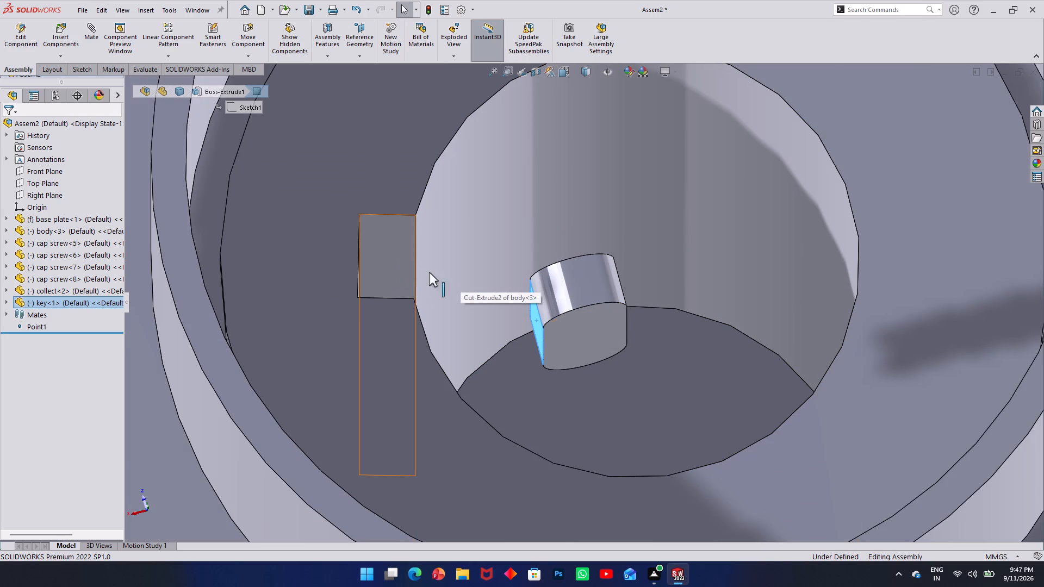
click(576, 317)
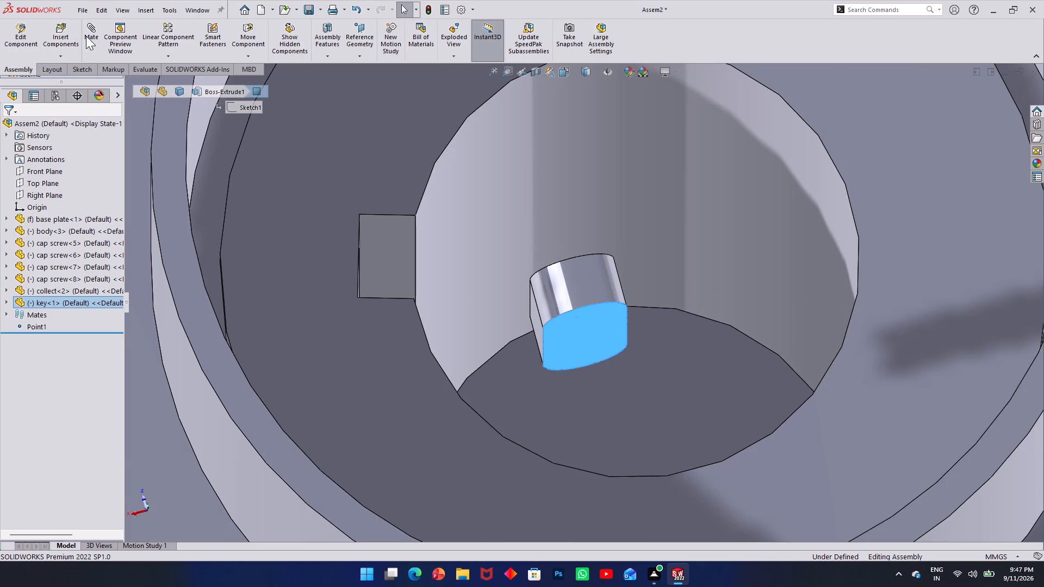
click(86, 36)
middle_drag(405, 260, 412, 311)
scroll(407, 311, up, 3)
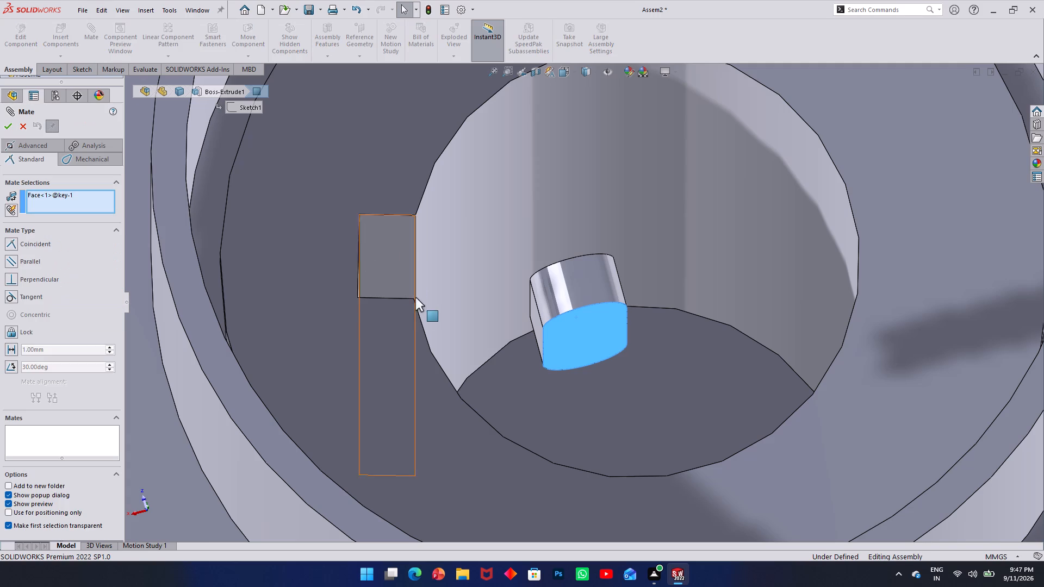
scroll(415, 293, up, 1)
scroll(487, 290, up, 1)
middle_drag(489, 309, 625, 367)
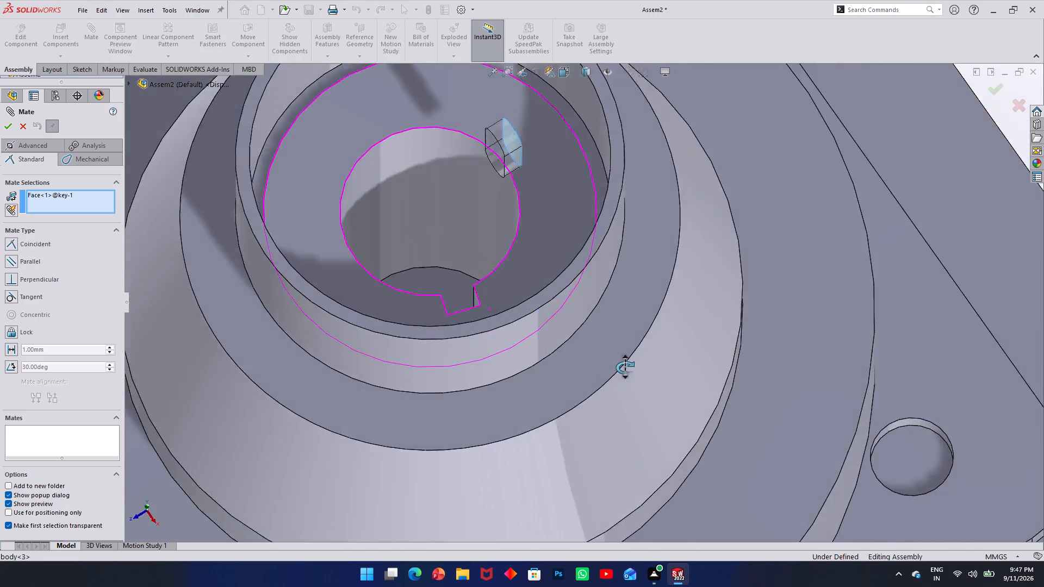
middle_drag(625, 367, 704, 358)
click(463, 321)
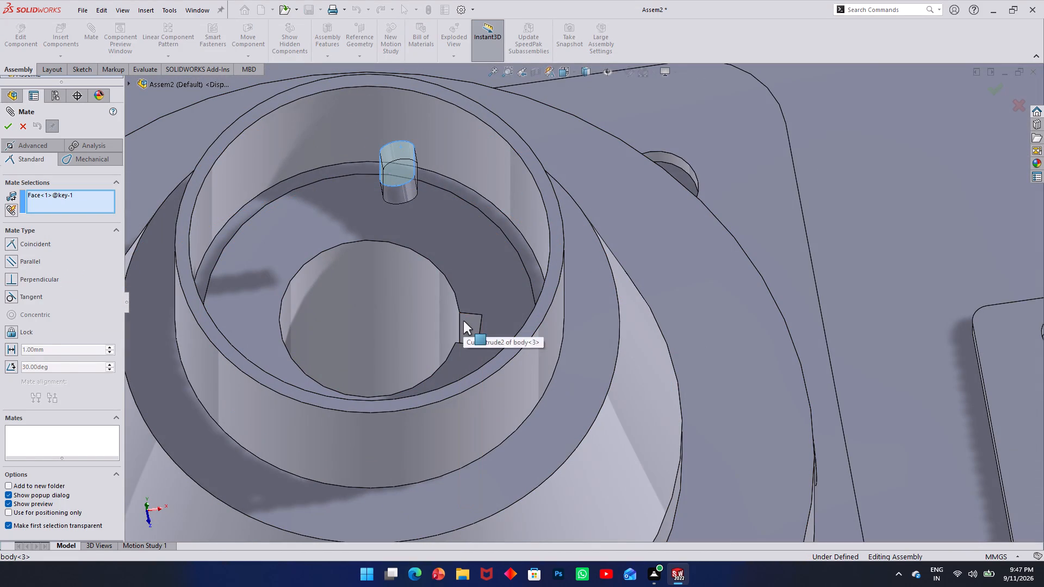
click(10, 255)
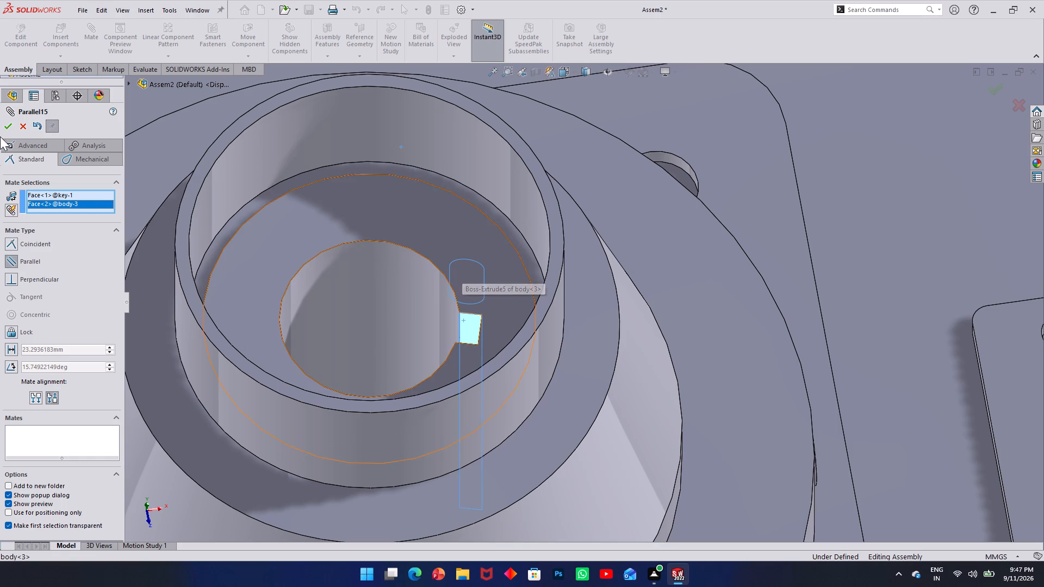
click(5, 117)
click(6, 122)
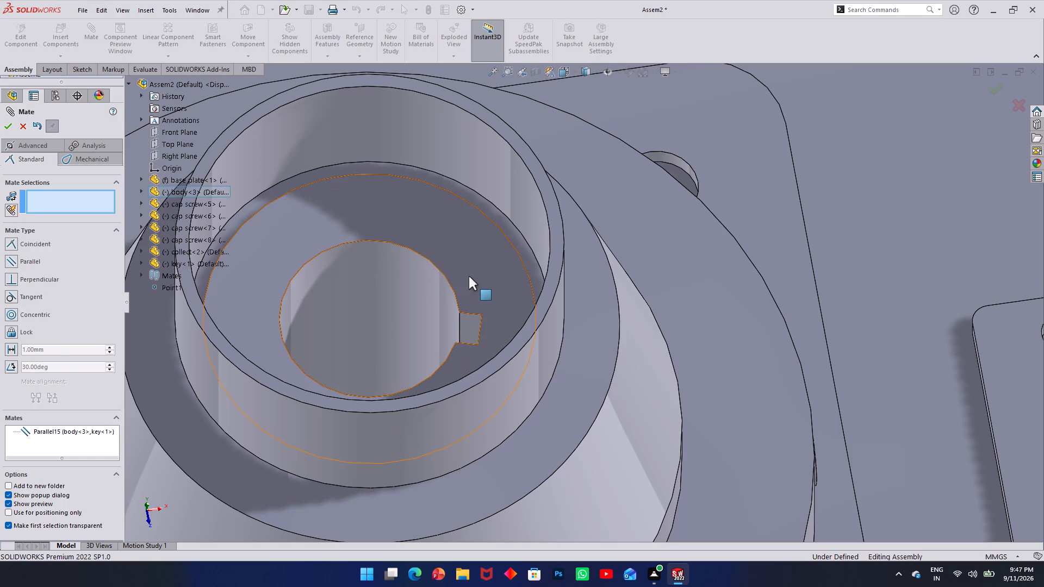
Move the key down beside the keyway in the body's bore and leave the Mate command without adding another mate.
right_click(469, 240)
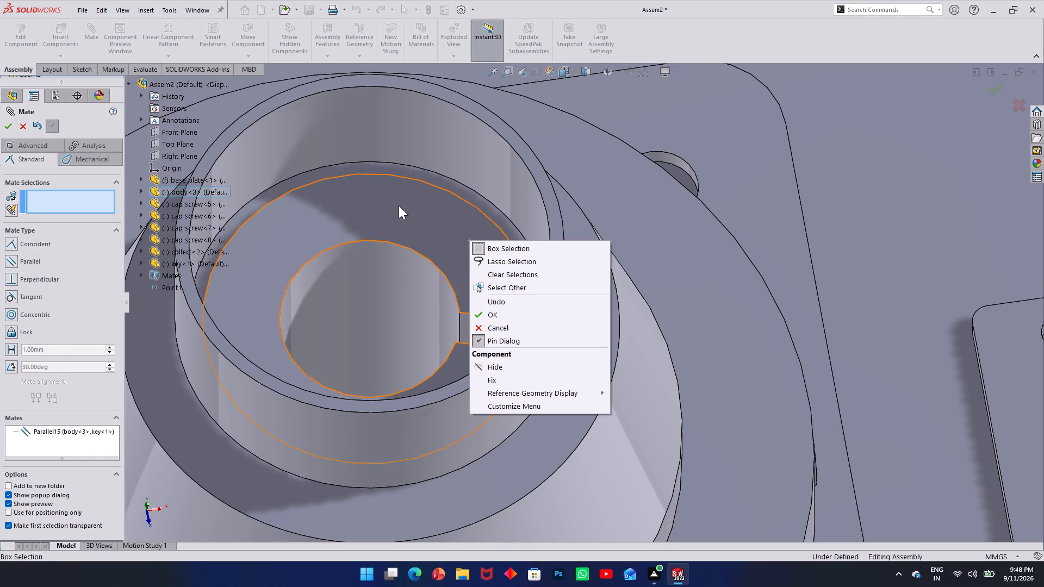
click(397, 205)
drag(465, 270, 459, 330)
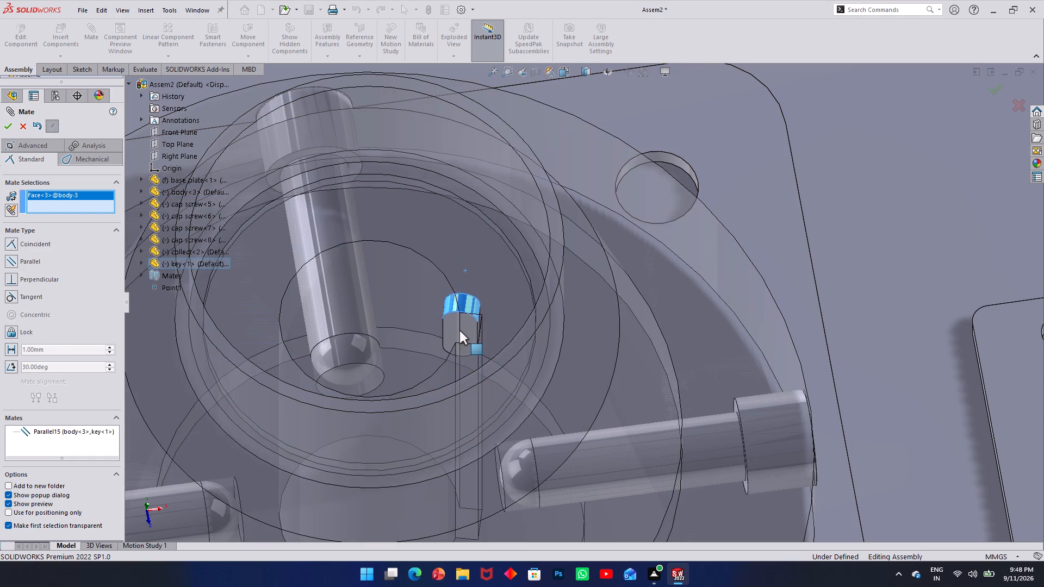
drag(459, 330, 459, 353)
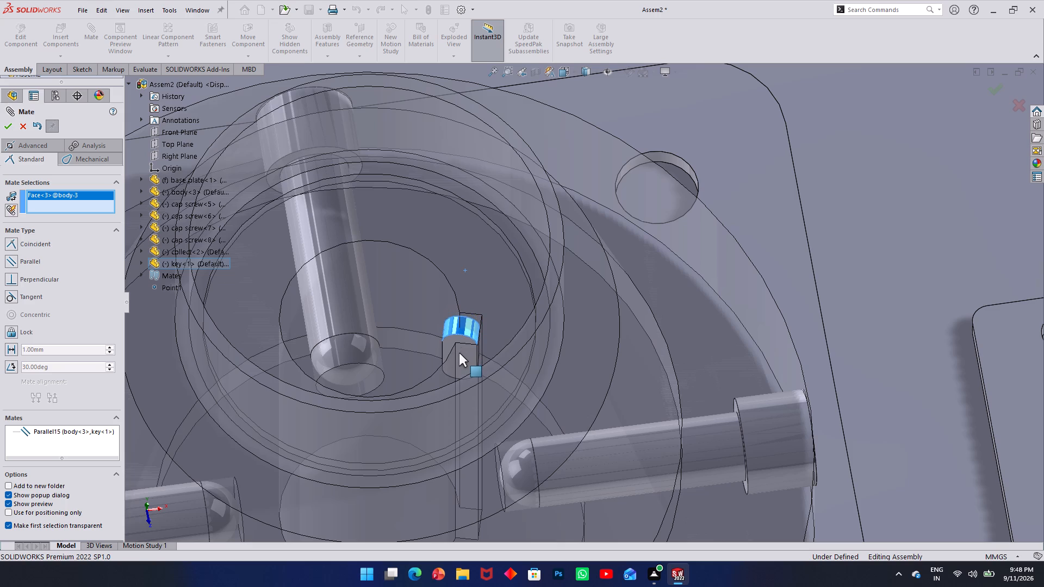
drag(459, 353, 423, 363)
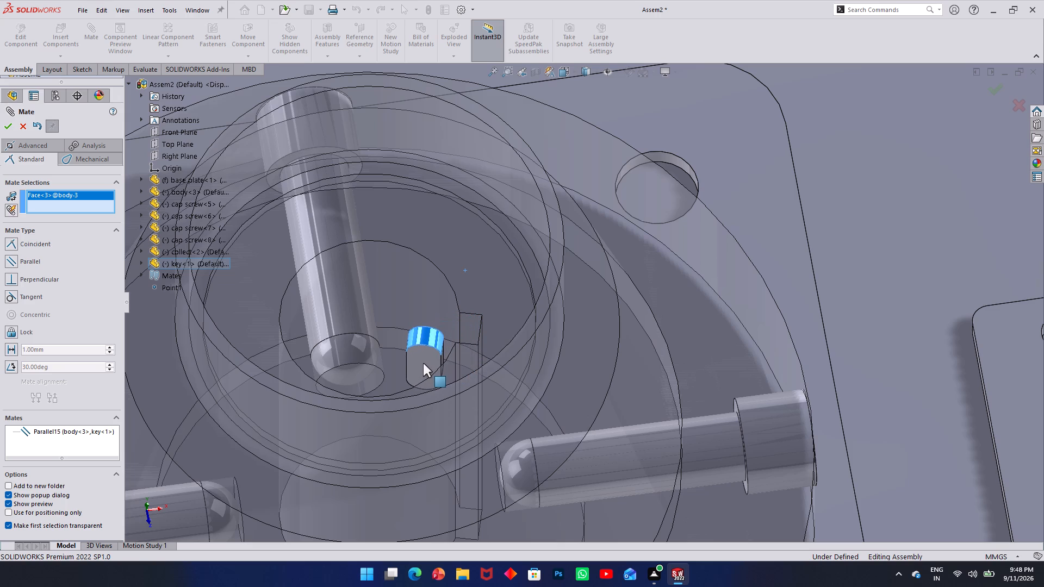
drag(423, 363, 422, 363)
click(22, 126)
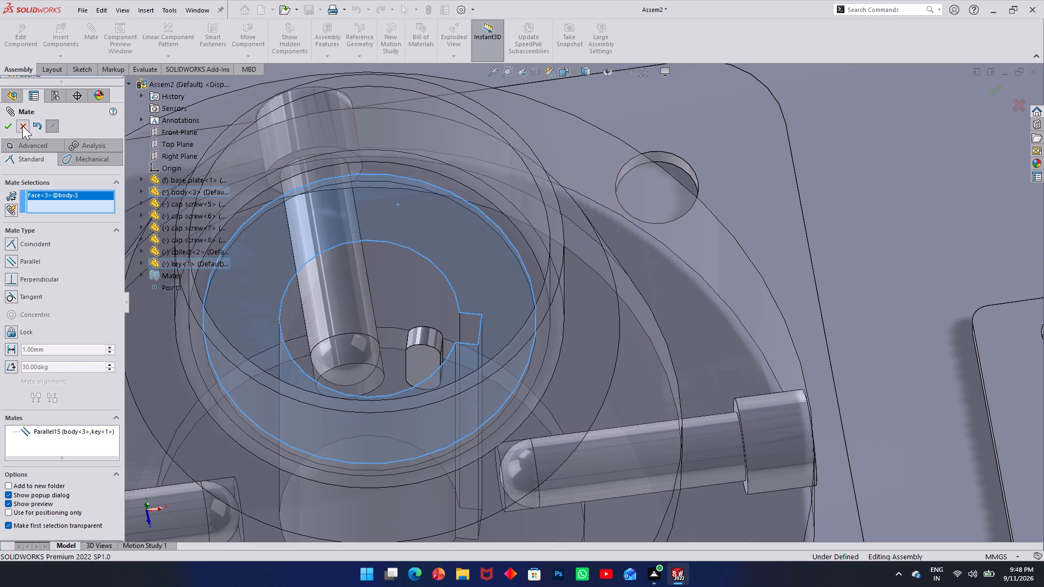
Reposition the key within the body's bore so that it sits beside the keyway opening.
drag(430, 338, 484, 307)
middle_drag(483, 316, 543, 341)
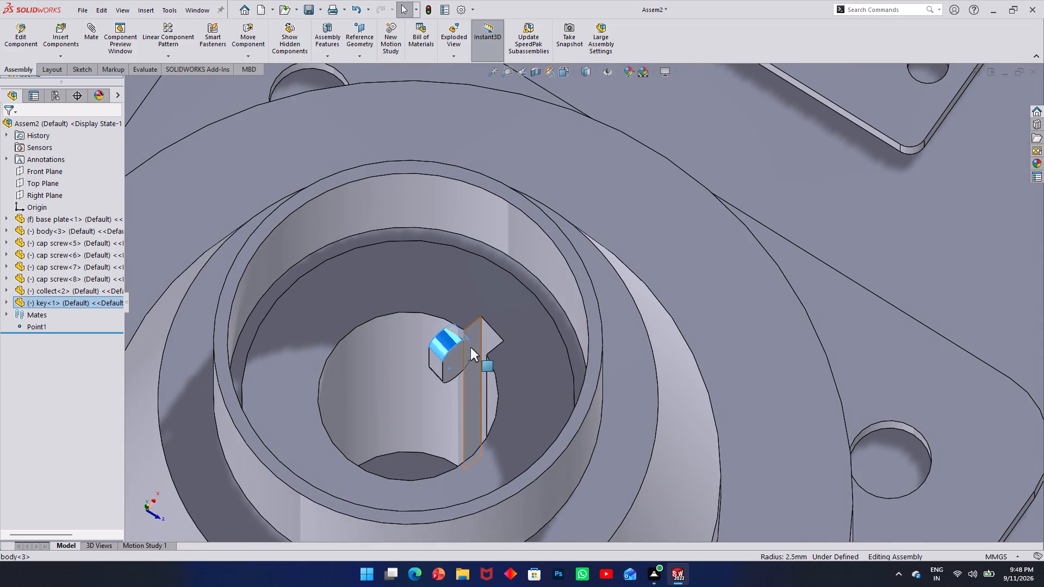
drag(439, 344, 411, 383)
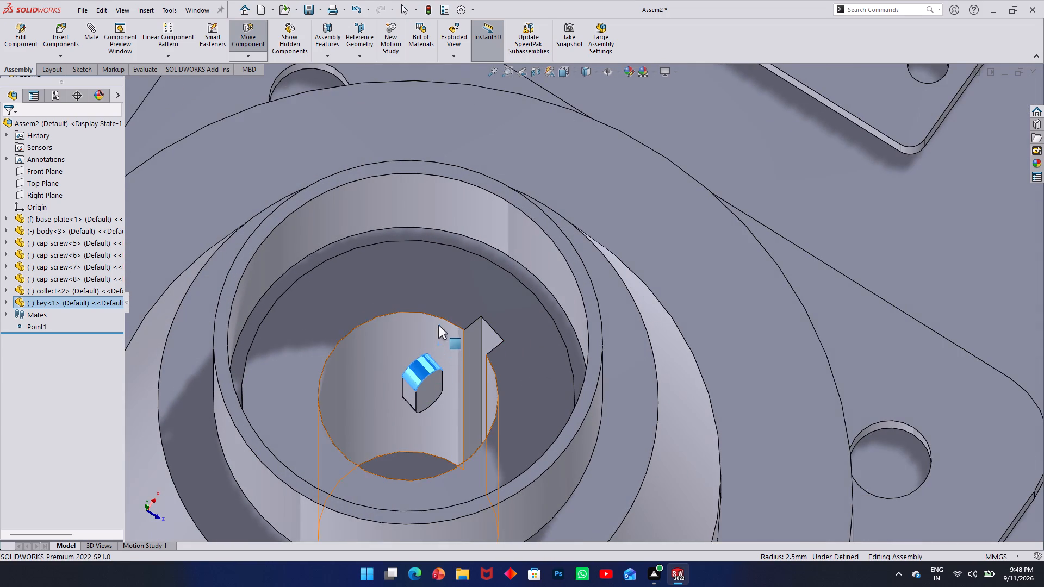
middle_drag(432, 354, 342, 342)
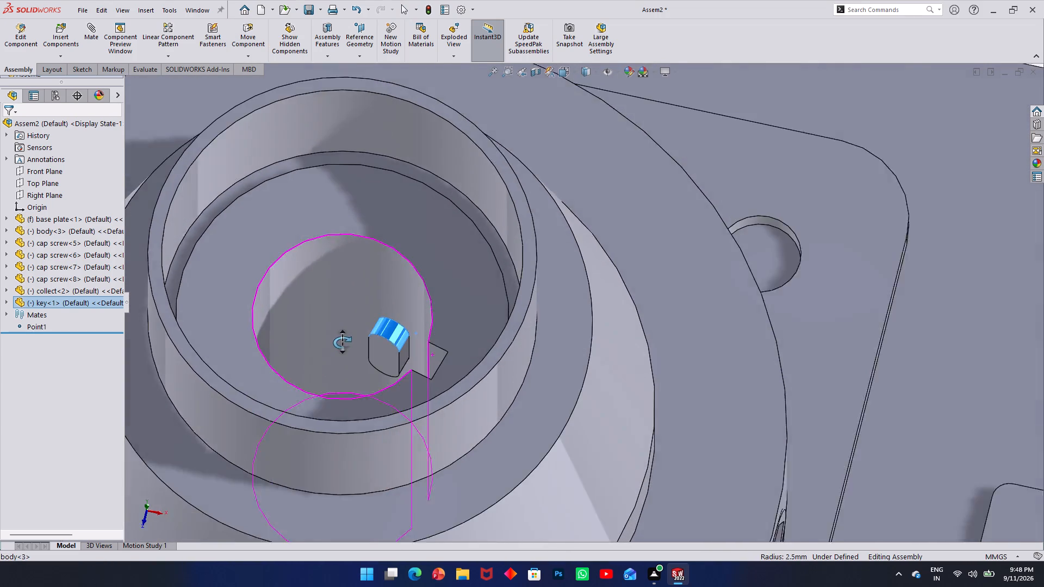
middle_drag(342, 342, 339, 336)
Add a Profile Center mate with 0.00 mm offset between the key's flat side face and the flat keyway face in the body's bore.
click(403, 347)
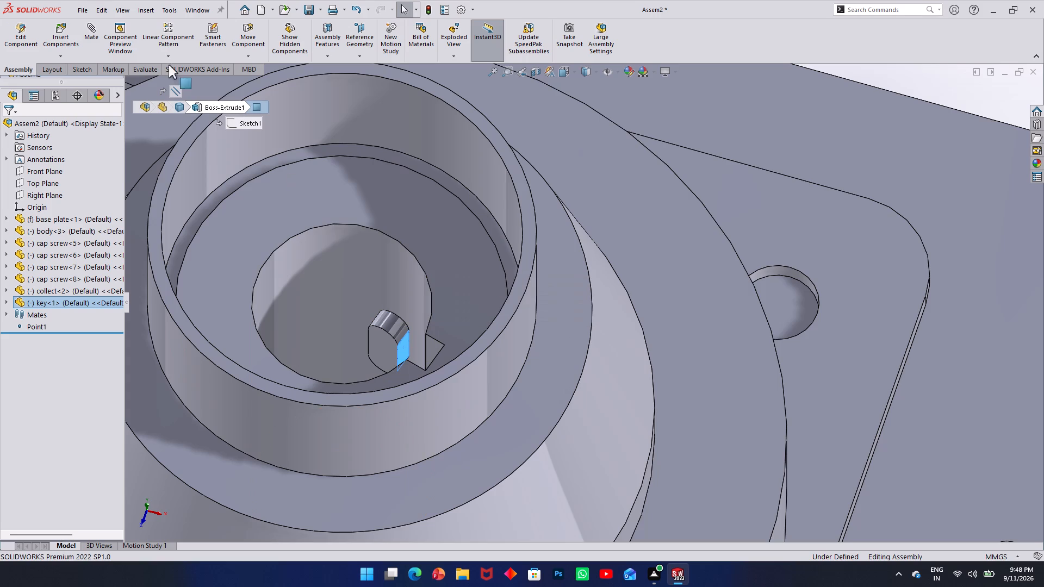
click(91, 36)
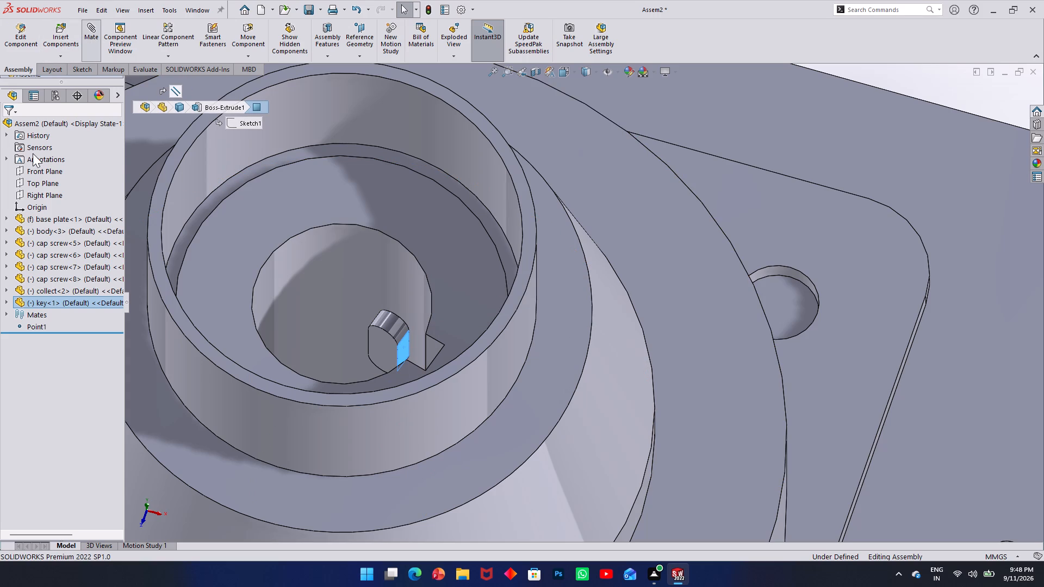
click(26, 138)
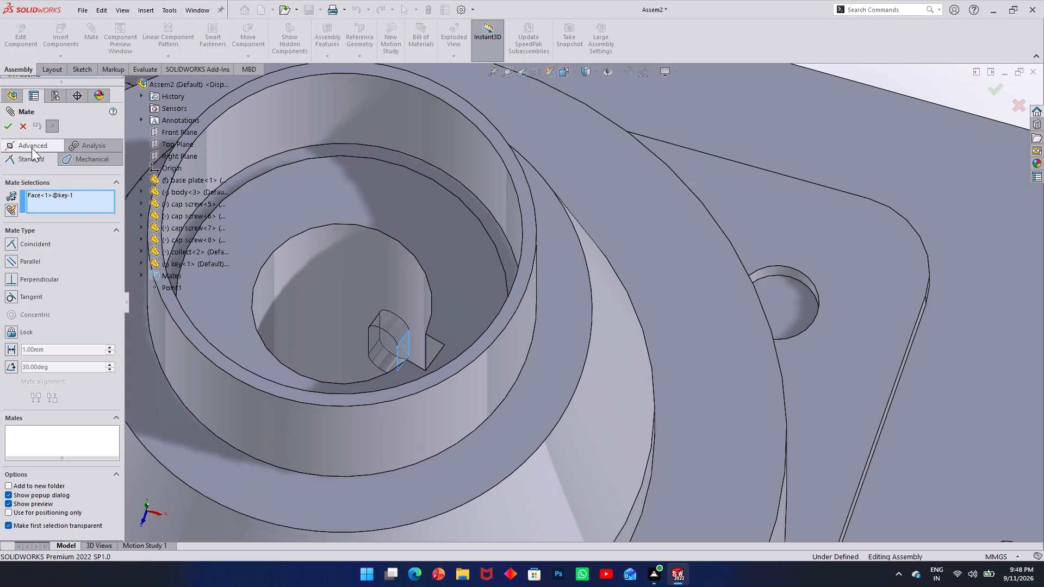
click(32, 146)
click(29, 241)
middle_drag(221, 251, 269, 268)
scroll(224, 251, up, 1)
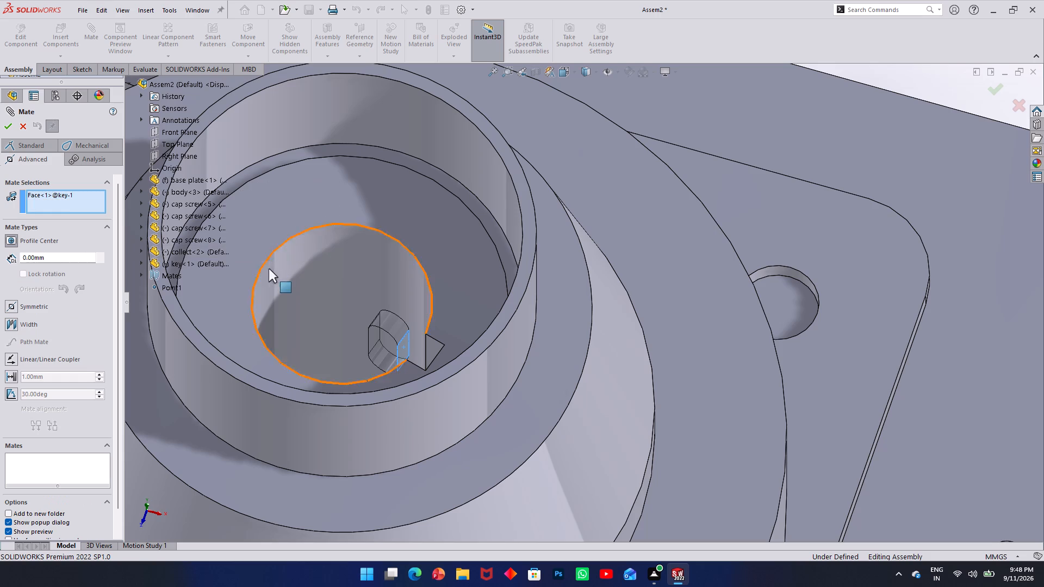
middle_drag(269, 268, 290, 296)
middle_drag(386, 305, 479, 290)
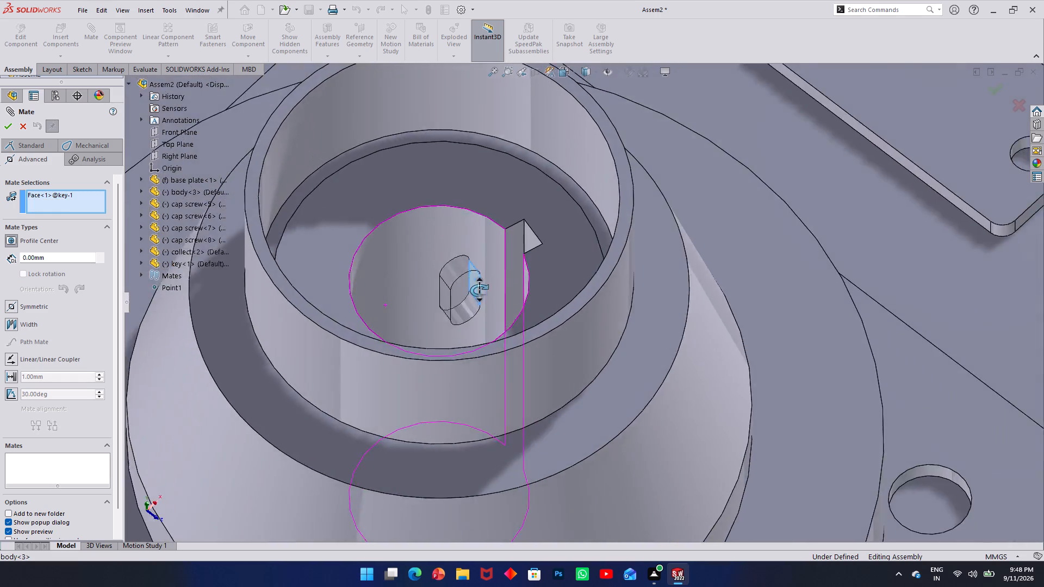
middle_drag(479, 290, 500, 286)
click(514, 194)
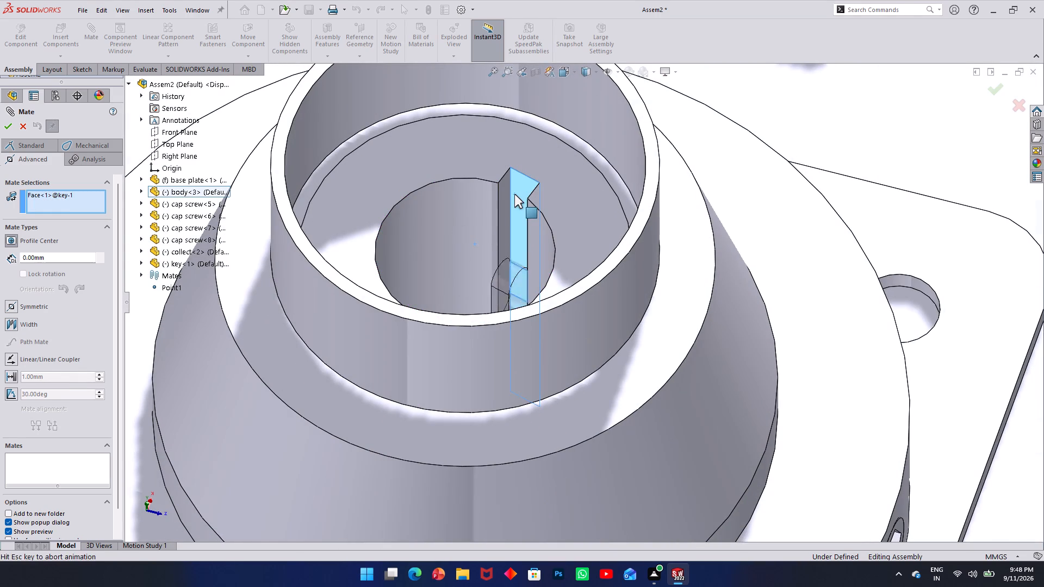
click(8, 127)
Test whether the mated key still moves and examine its fit in the body's keyway from several angles.
drag(505, 281, 506, 274)
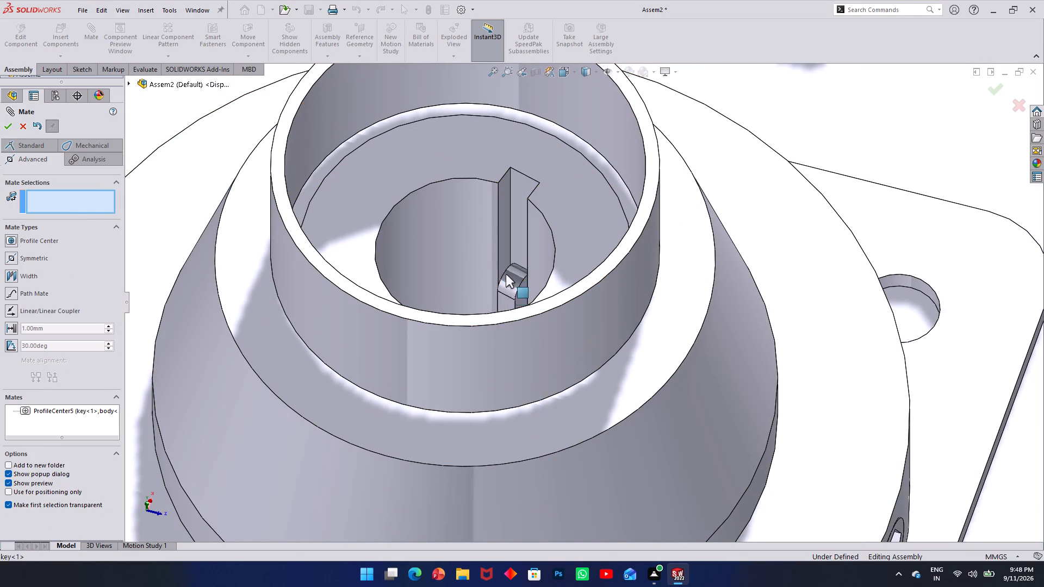
drag(506, 274, 521, 315)
scroll(493, 261, up, 2)
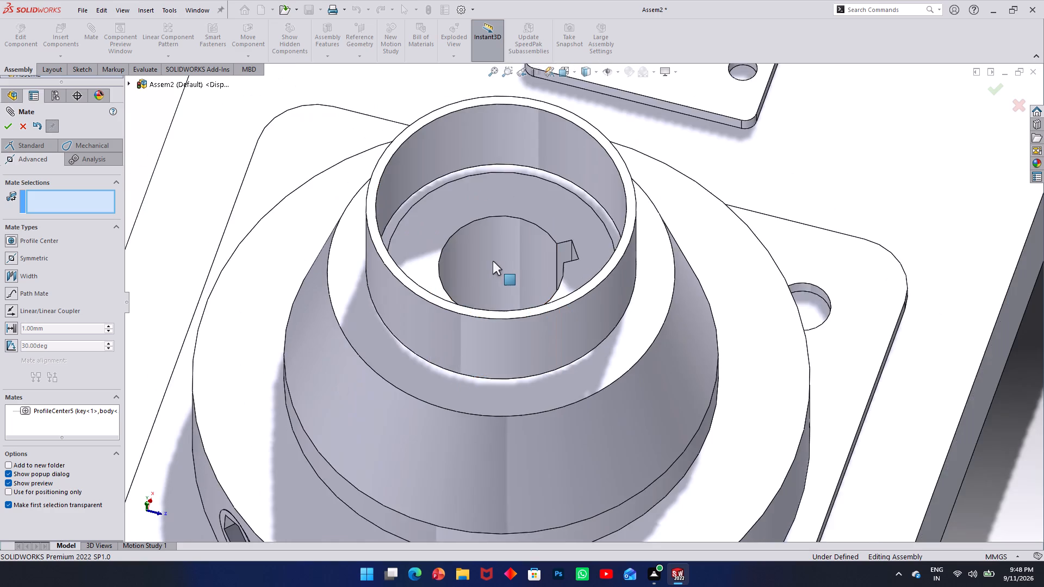
scroll(493, 261, up, 3)
scroll(626, 217, up, 6)
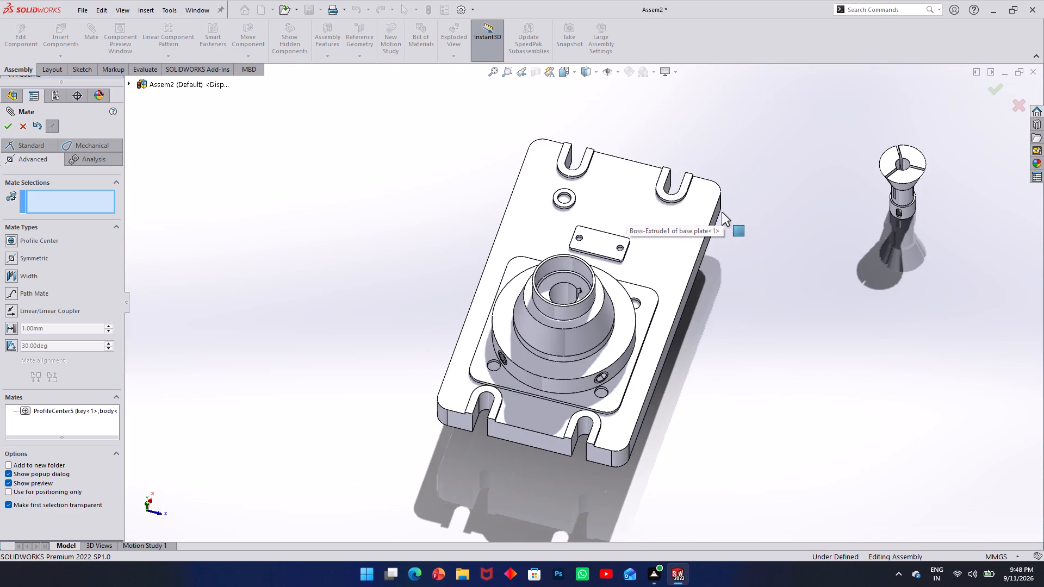
scroll(617, 288, down, 2)
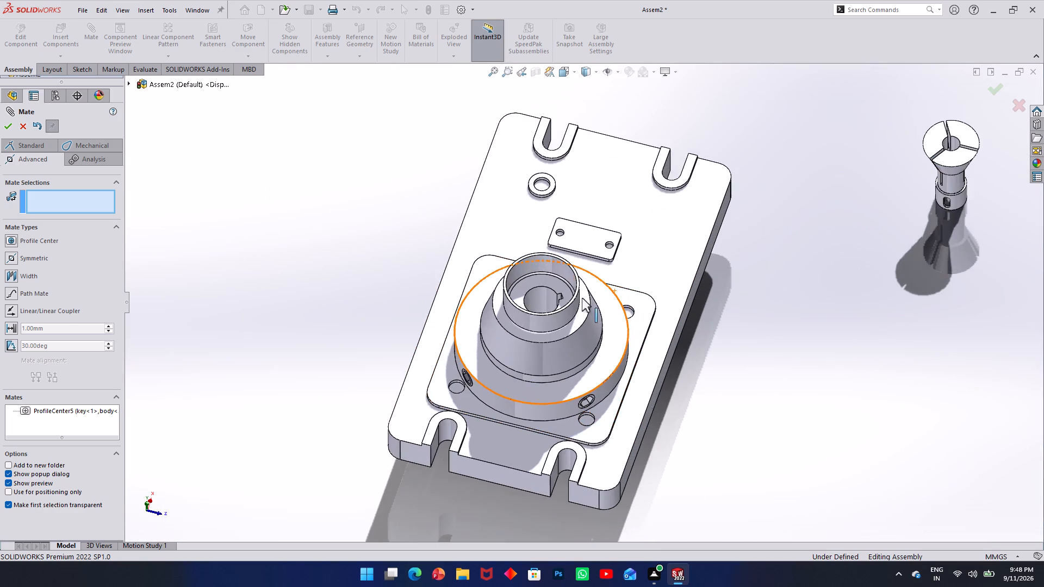
scroll(565, 309, down, 5)
scroll(550, 289, up, 1)
middle_drag(552, 288, 612, 317)
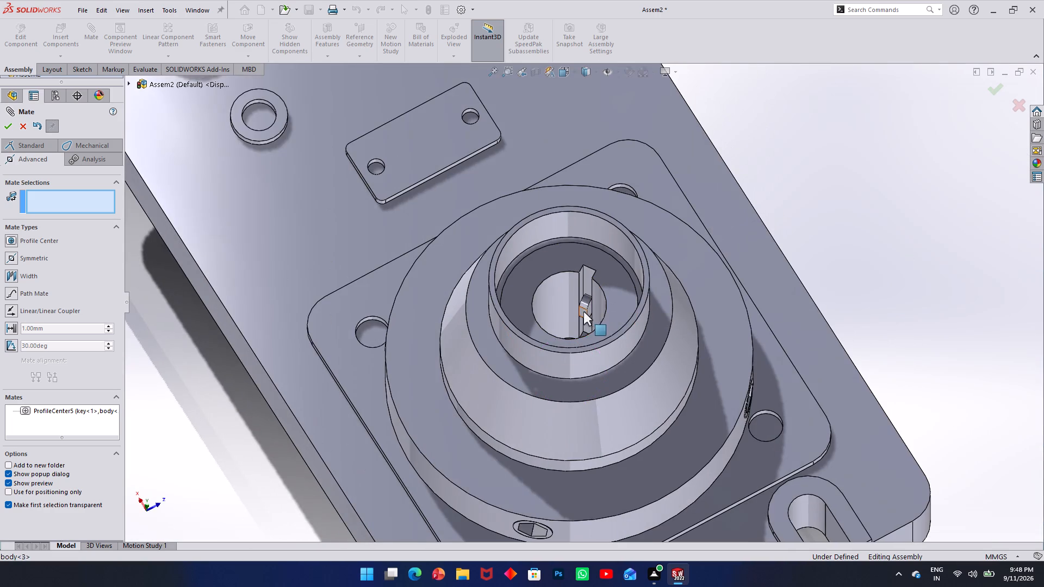
scroll(583, 310, down, 5)
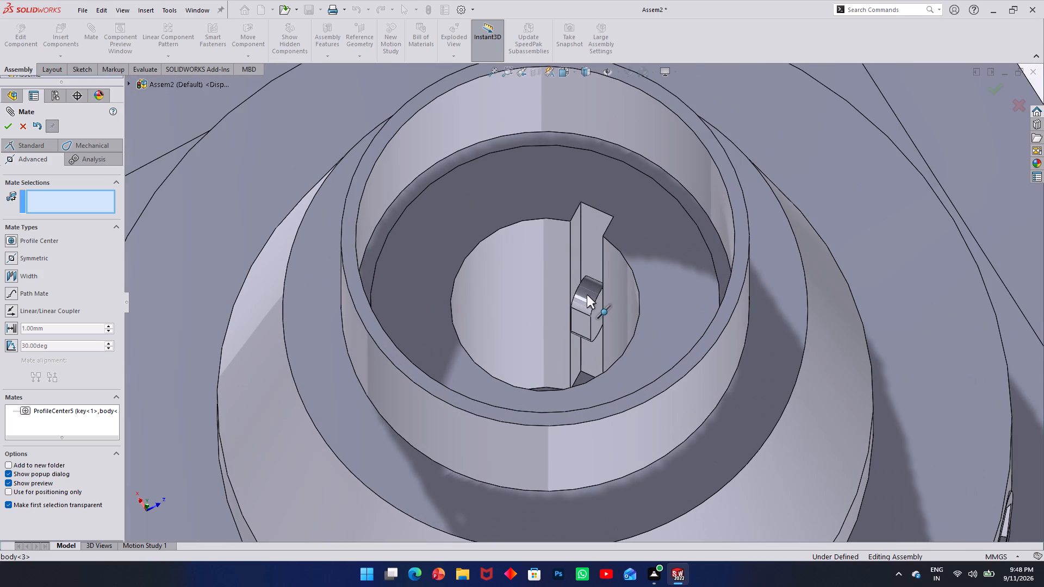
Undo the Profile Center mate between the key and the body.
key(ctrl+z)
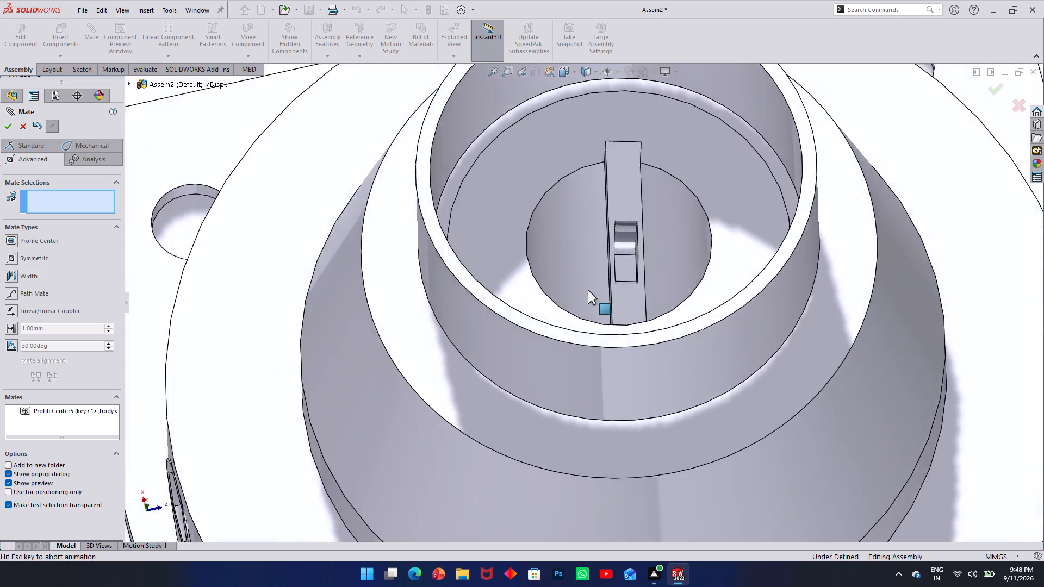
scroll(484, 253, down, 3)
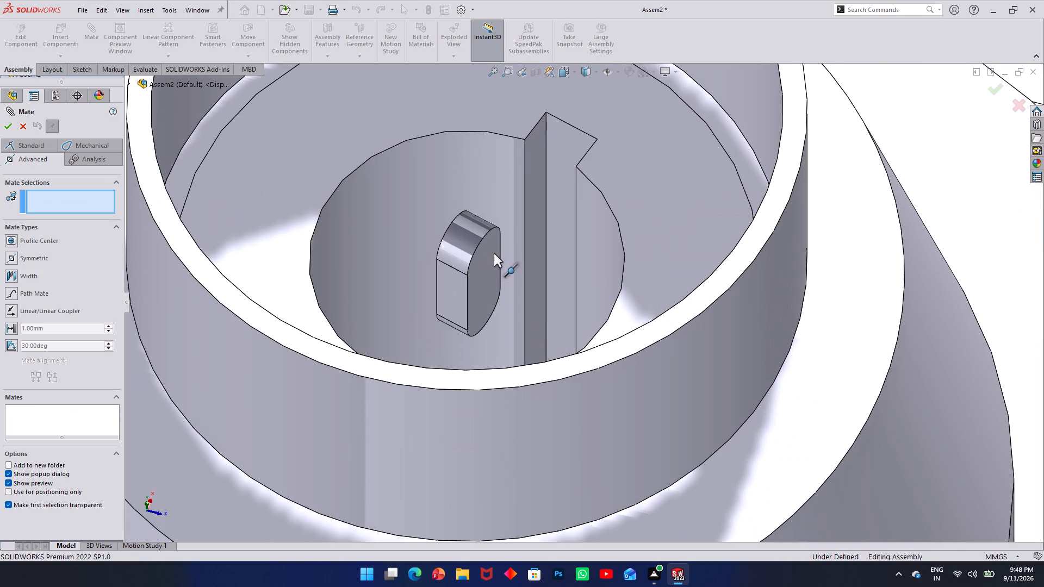
Move the collect from one side of the base plate to open space on the opposite side.
scroll(501, 256, up, 6)
scroll(600, 259, up, 8)
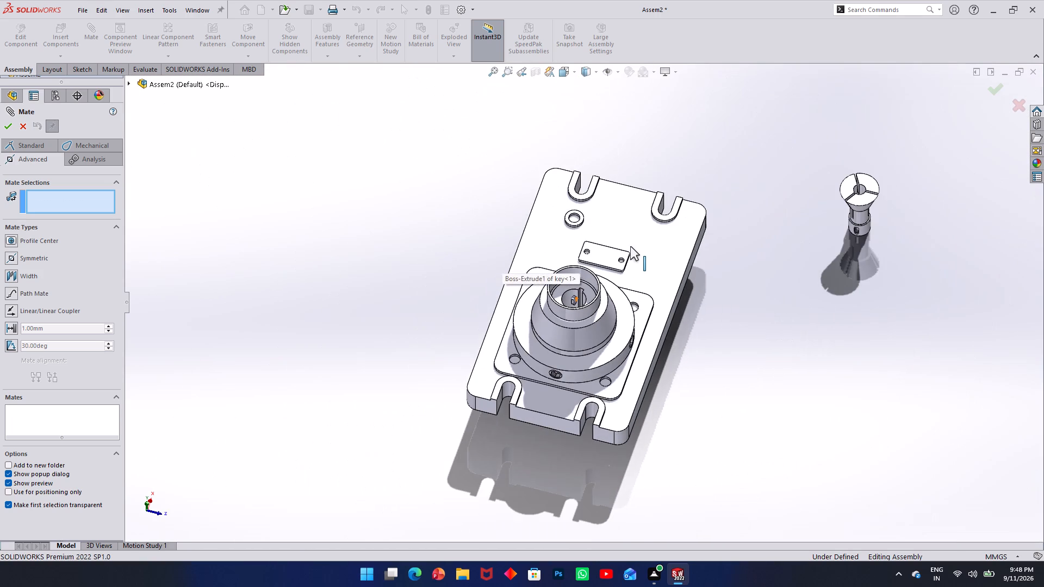
drag(865, 202, 409, 204)
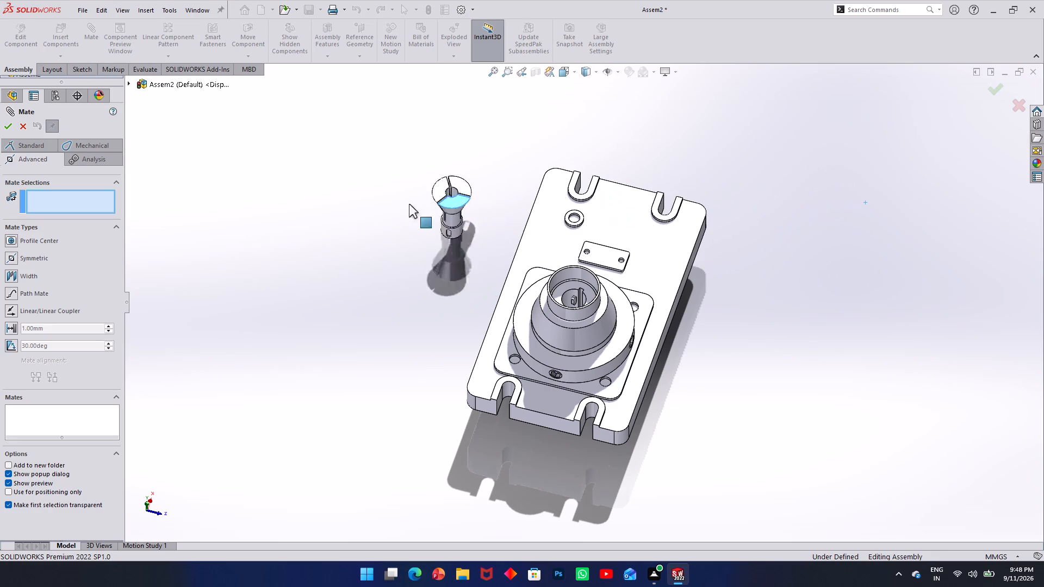
drag(409, 204, 372, 203)
Move the key out of the body's bore to just in front of the rounded slot in the collect's collar.
scroll(409, 255, down, 5)
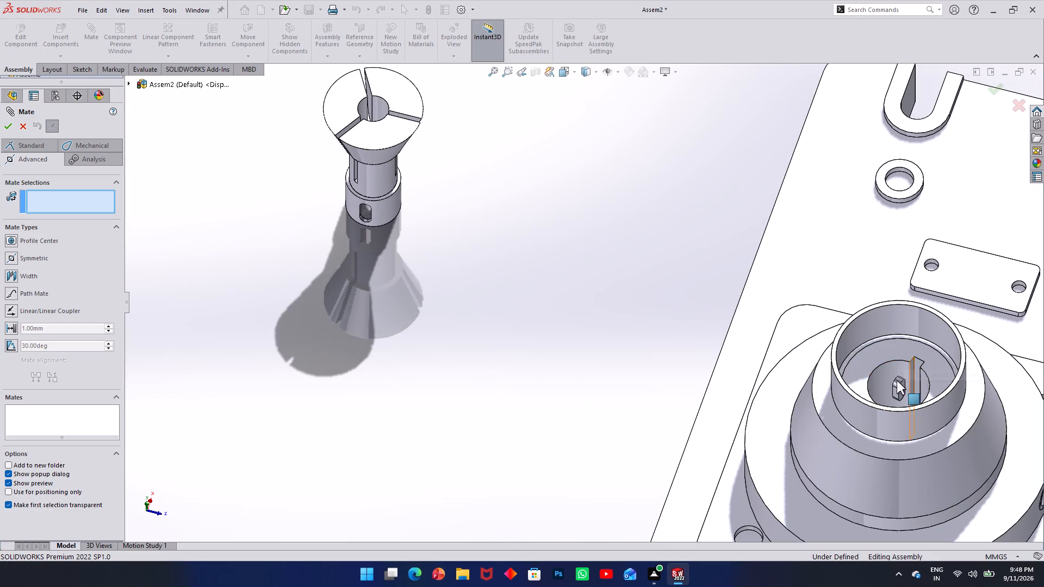
drag(899, 385, 341, 208)
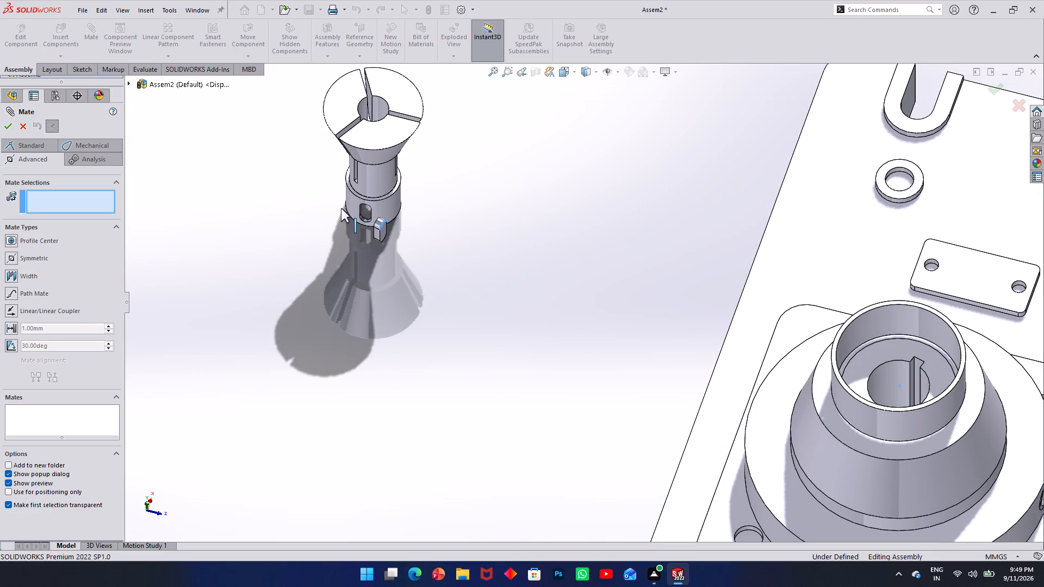
drag(341, 208, 327, 192)
scroll(393, 220, down, 6)
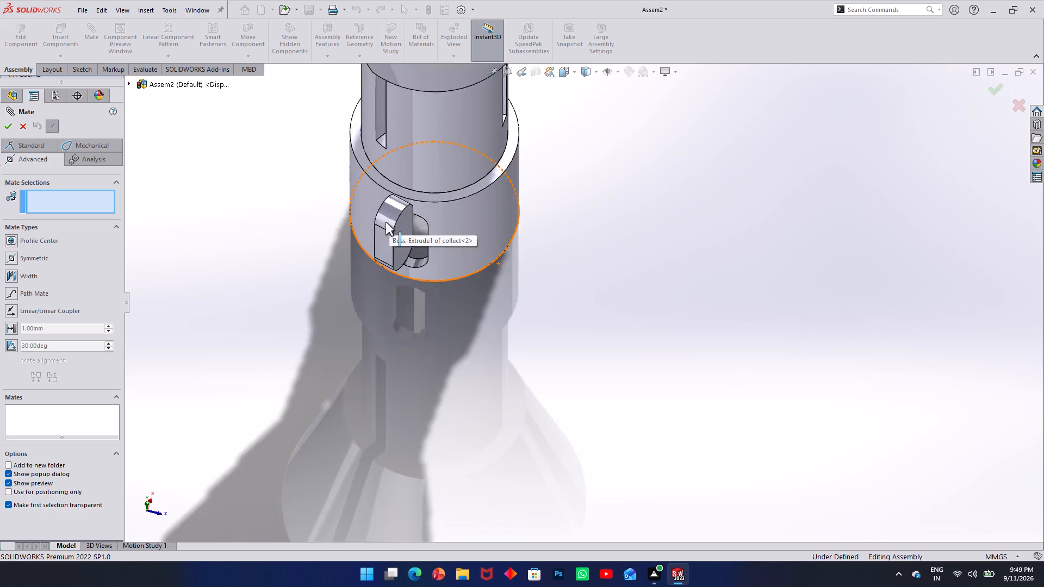
scroll(386, 222, down, 1)
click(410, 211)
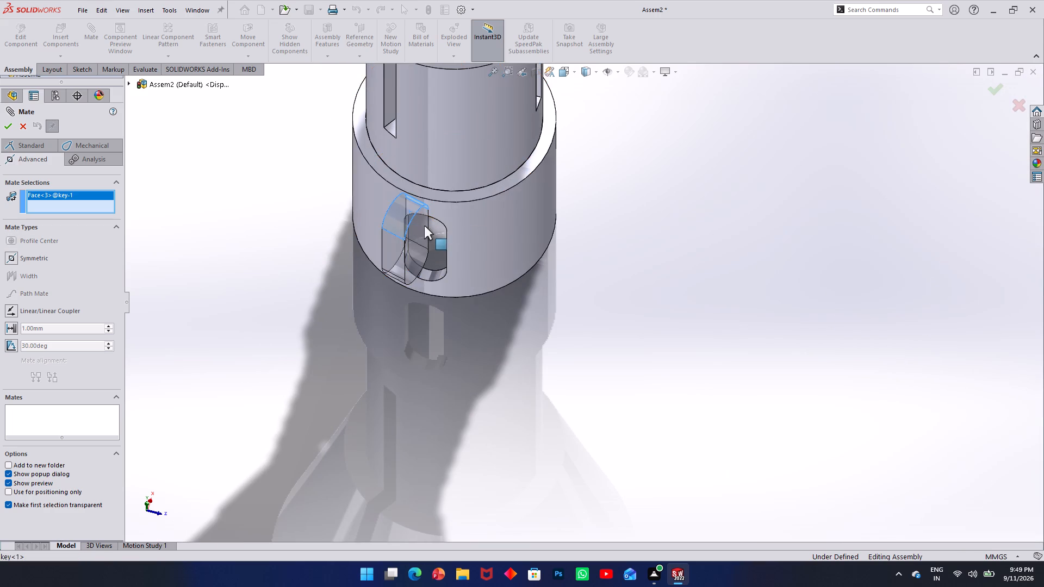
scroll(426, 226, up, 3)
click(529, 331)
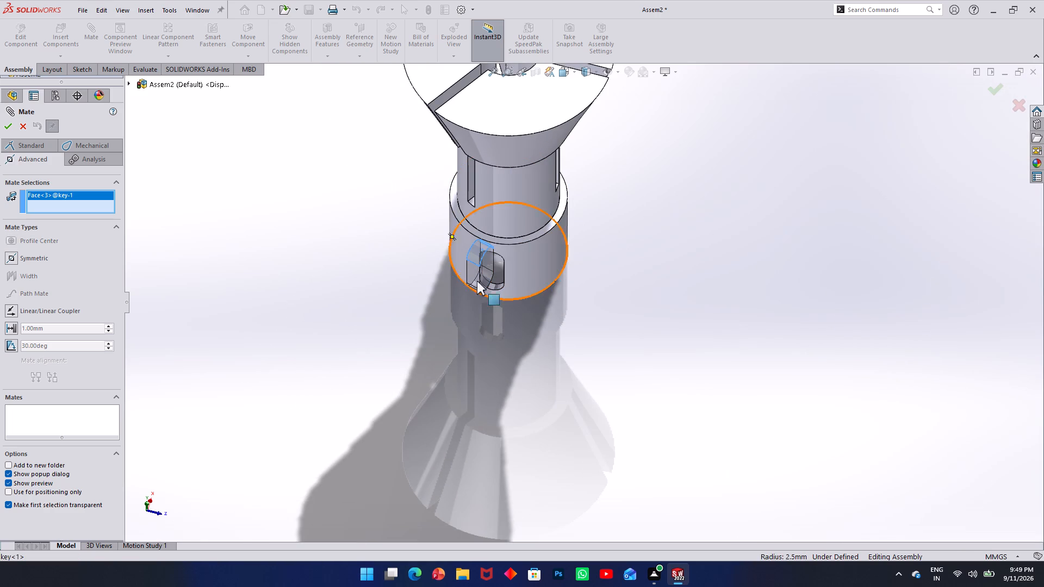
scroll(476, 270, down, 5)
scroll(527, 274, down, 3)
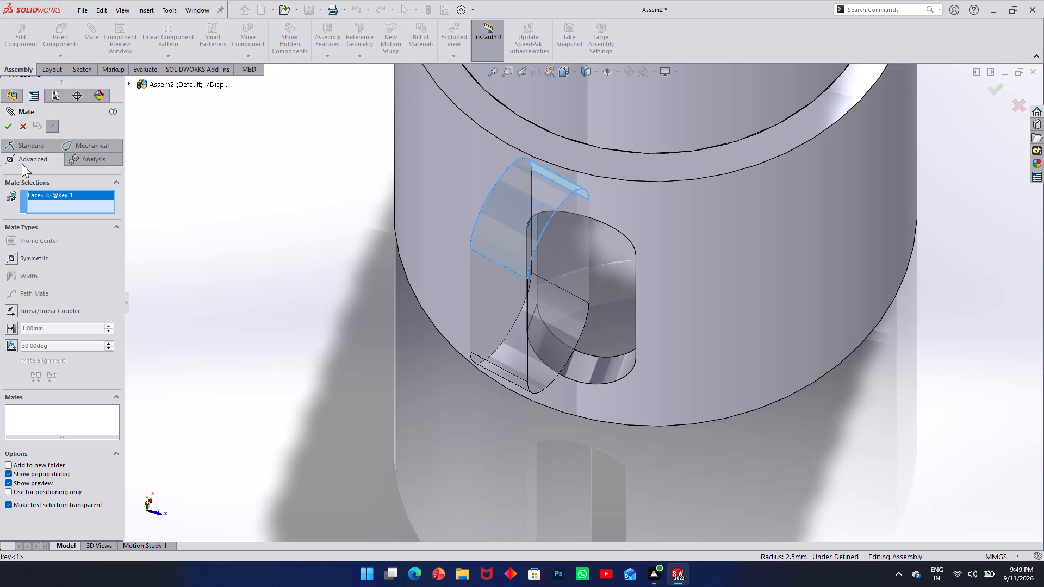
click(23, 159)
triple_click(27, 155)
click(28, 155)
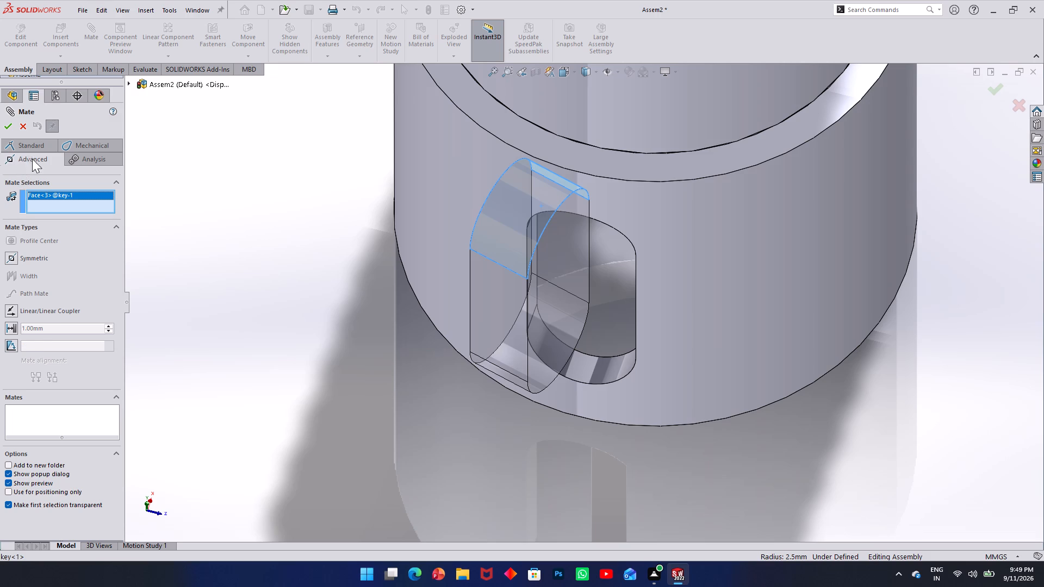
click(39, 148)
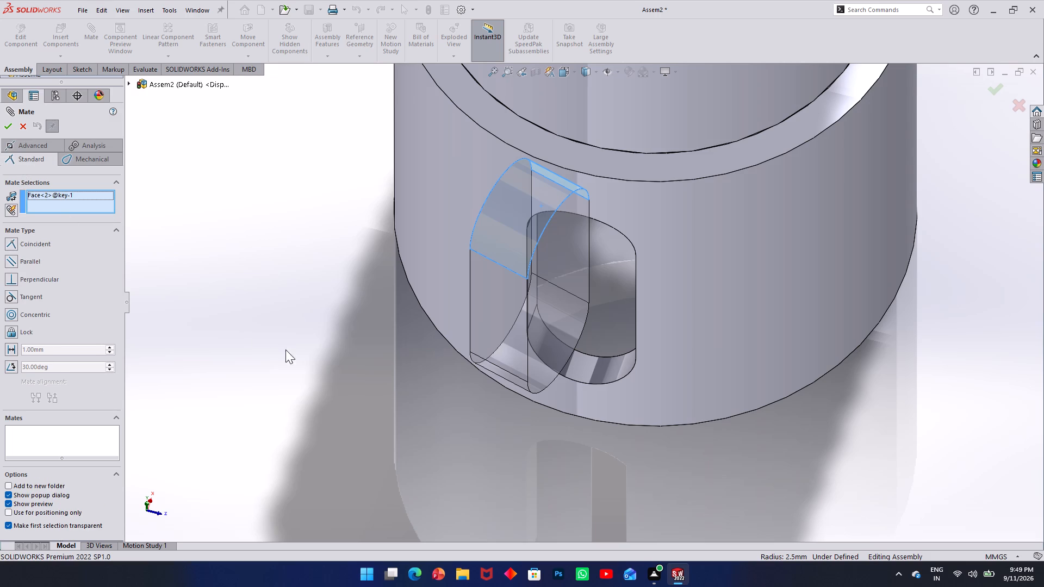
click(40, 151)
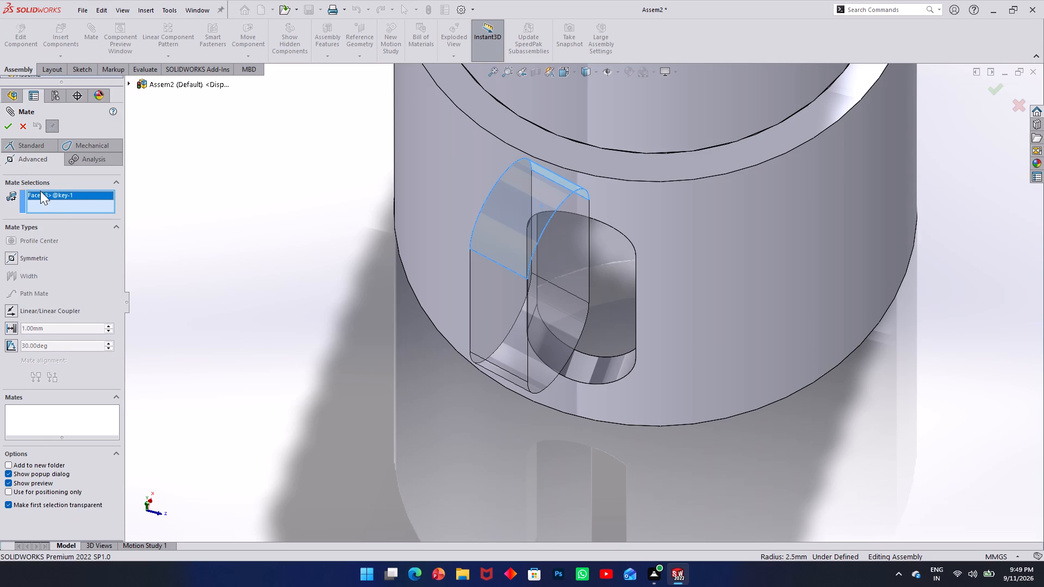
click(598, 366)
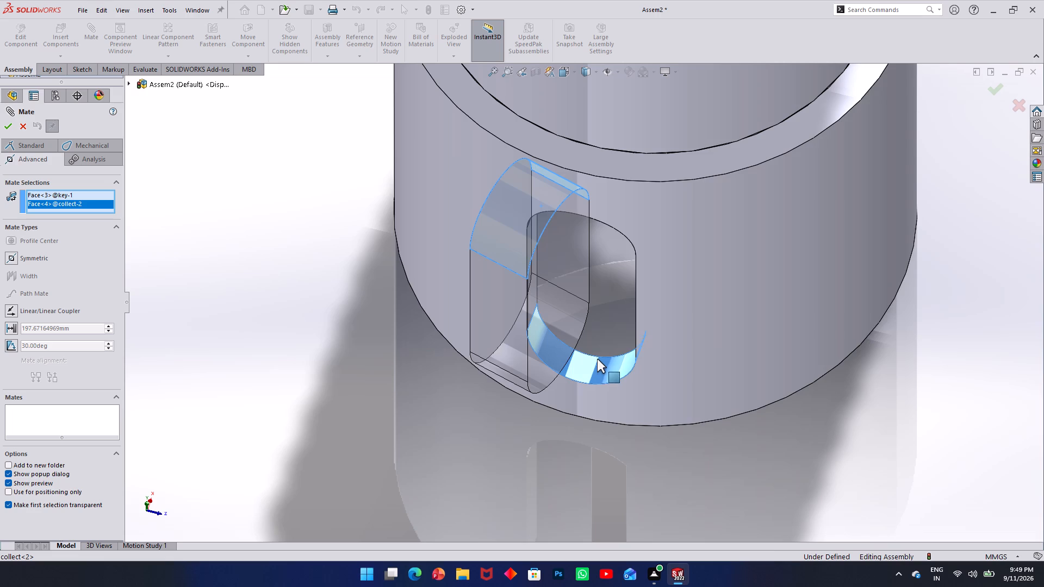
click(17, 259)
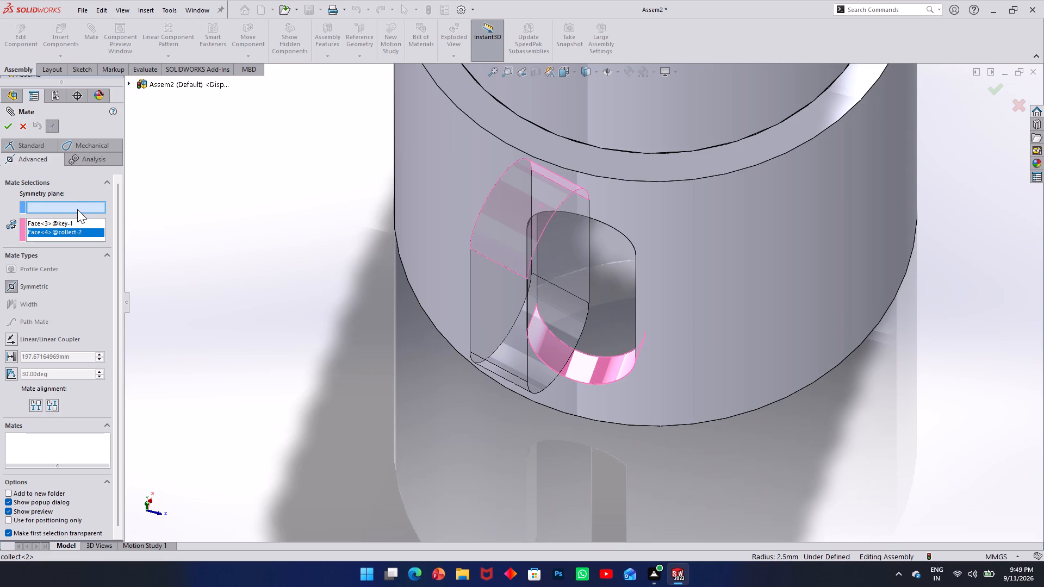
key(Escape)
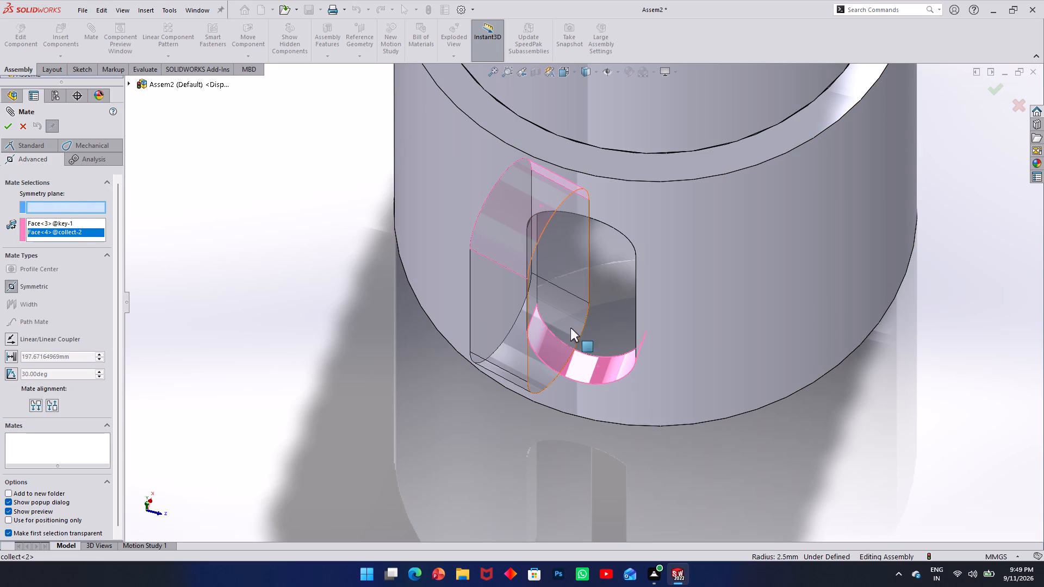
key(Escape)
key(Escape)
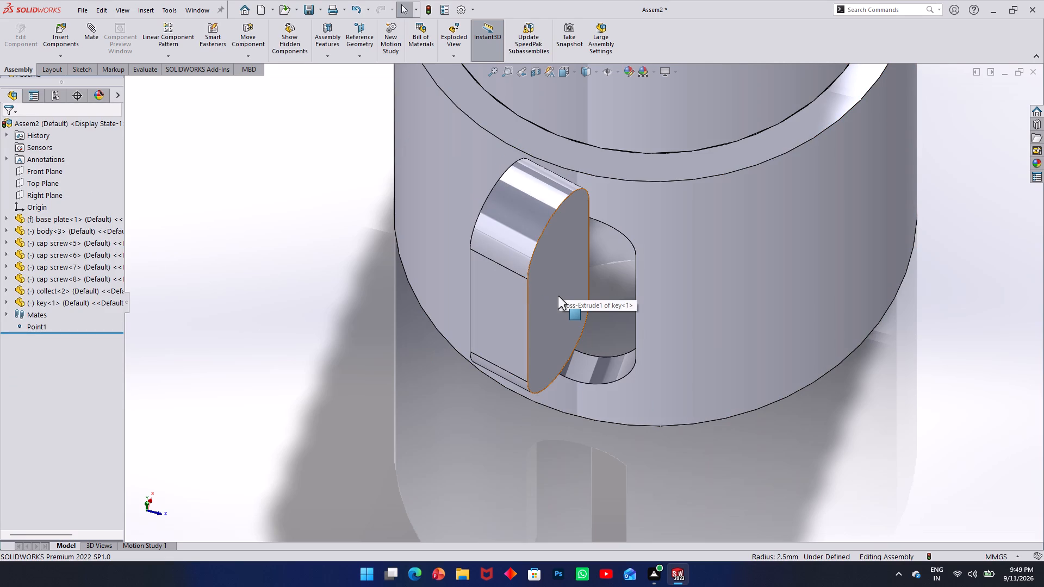
Mate the flat side face of the collect's rounded slot to the key's flat side face with an advanced Profile Center mate.
click(546, 295)
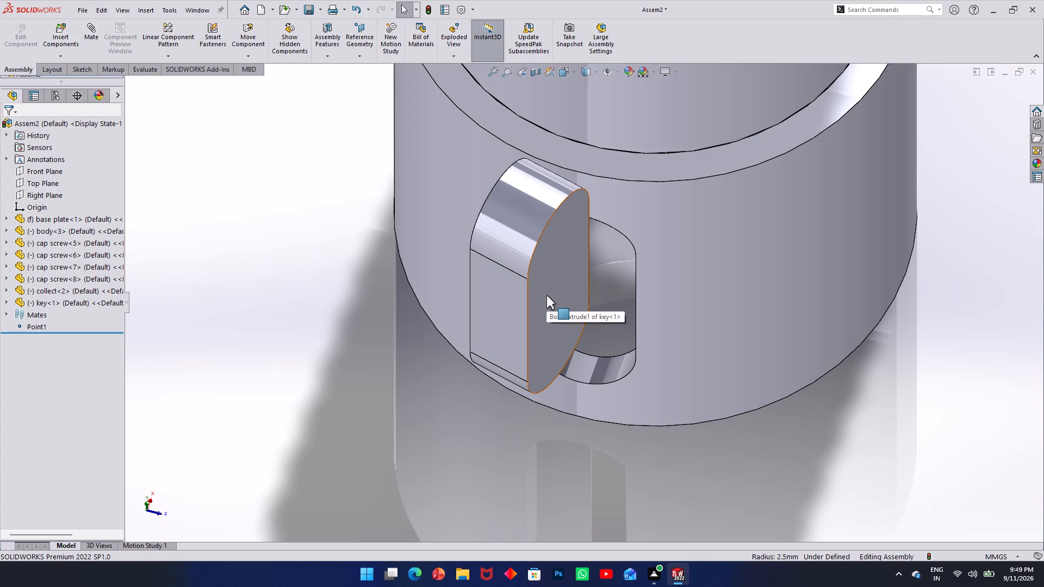
middle_drag(650, 298, 709, 265)
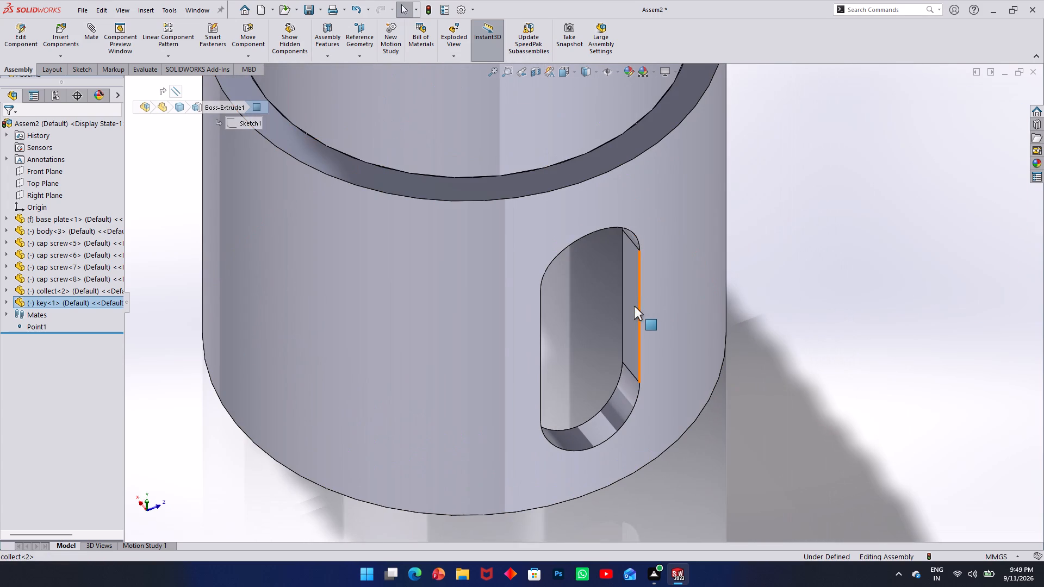
click(633, 306)
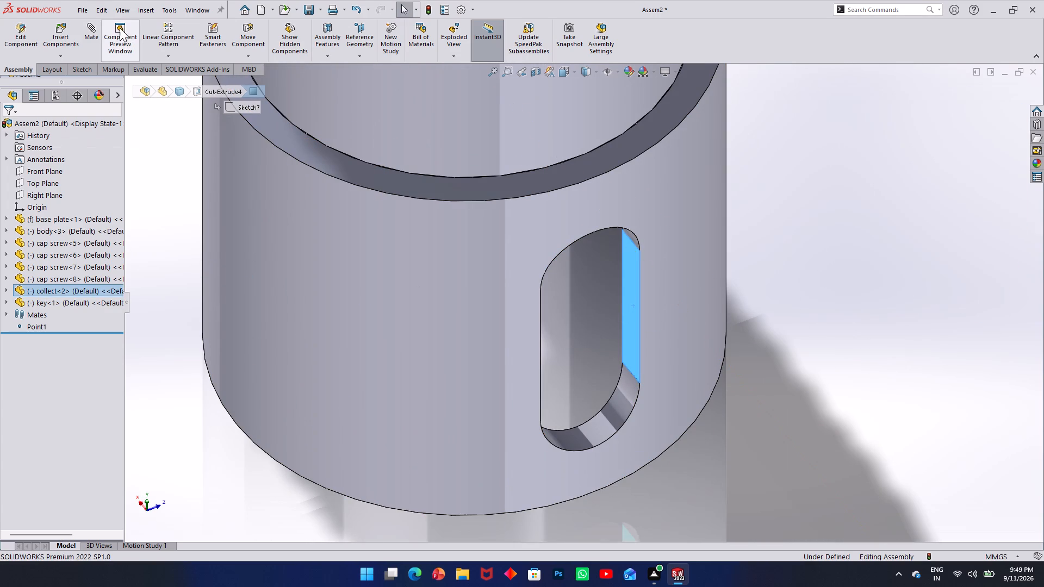
click(100, 29)
scroll(576, 351, up, 4)
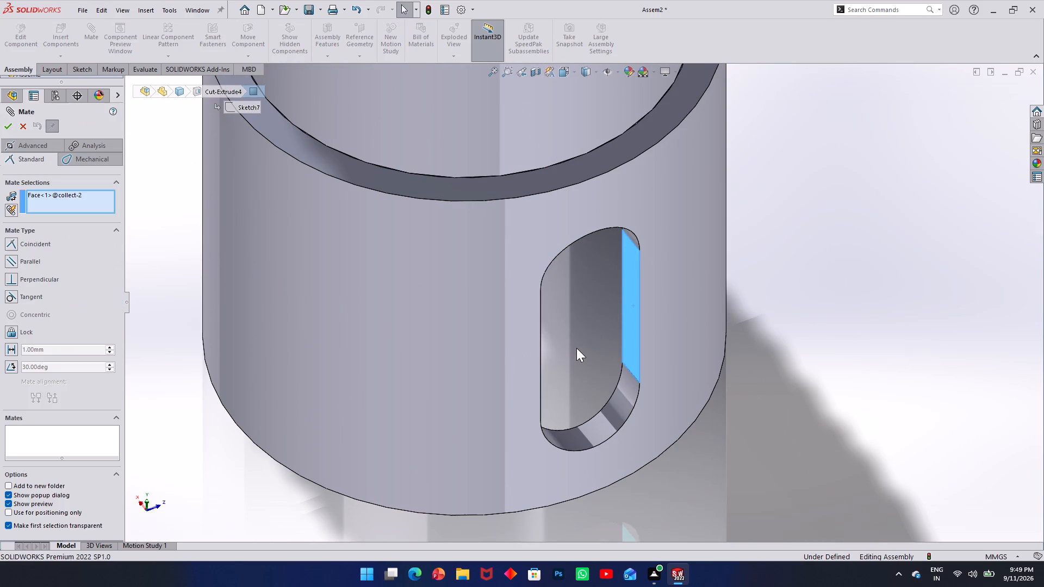
scroll(631, 353, up, 9)
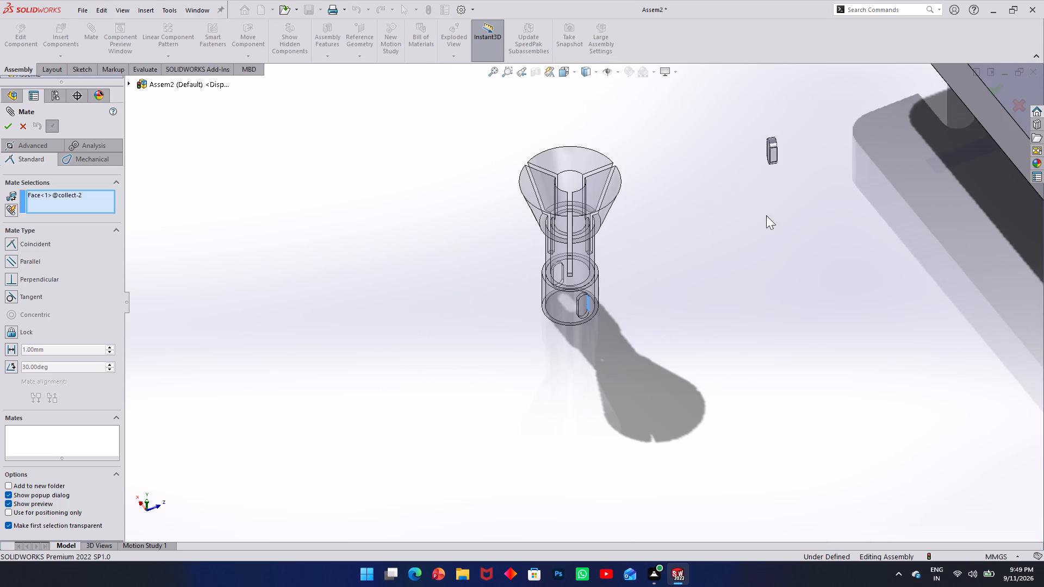
scroll(772, 211, up, 1)
middle_drag(766, 208, 710, 213)
scroll(710, 213, down, 1)
scroll(709, 212, up, 8)
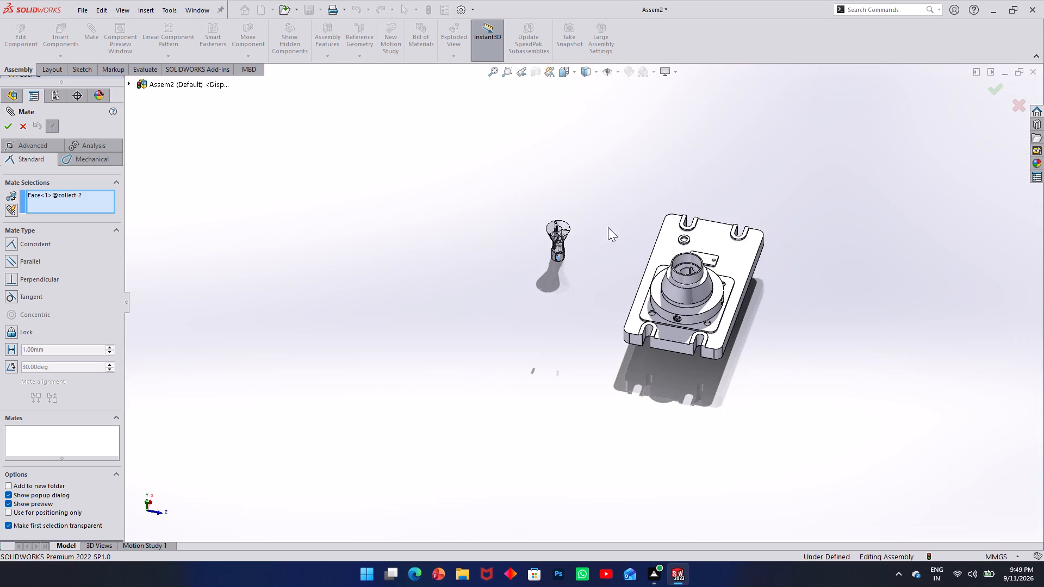
scroll(596, 233, down, 3)
scroll(553, 353, down, 3)
scroll(569, 291, up, 3)
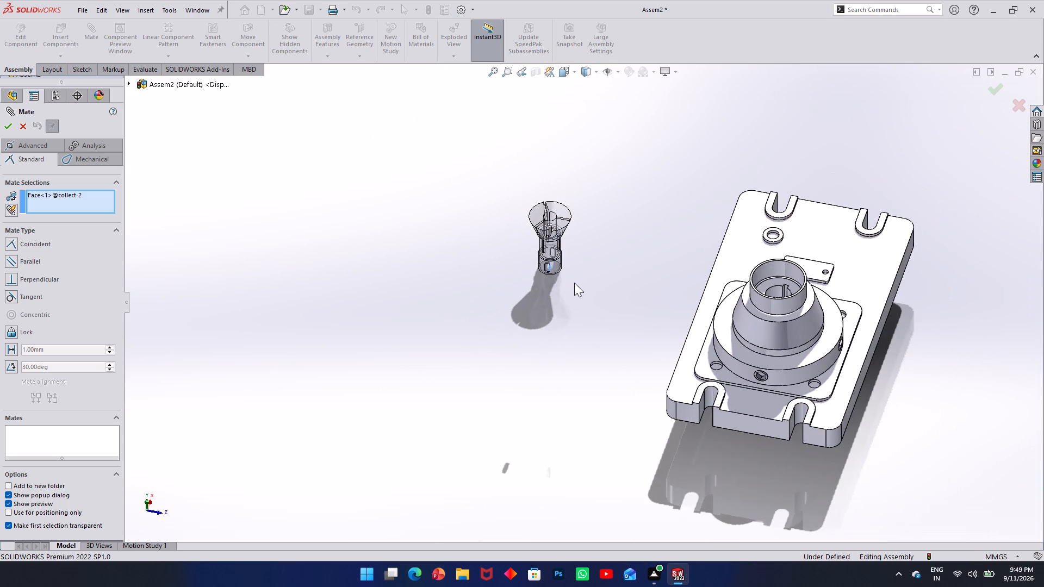
scroll(574, 283, up, 2)
scroll(543, 429, up, 3)
scroll(540, 389, down, 3)
scroll(565, 340, down, 9)
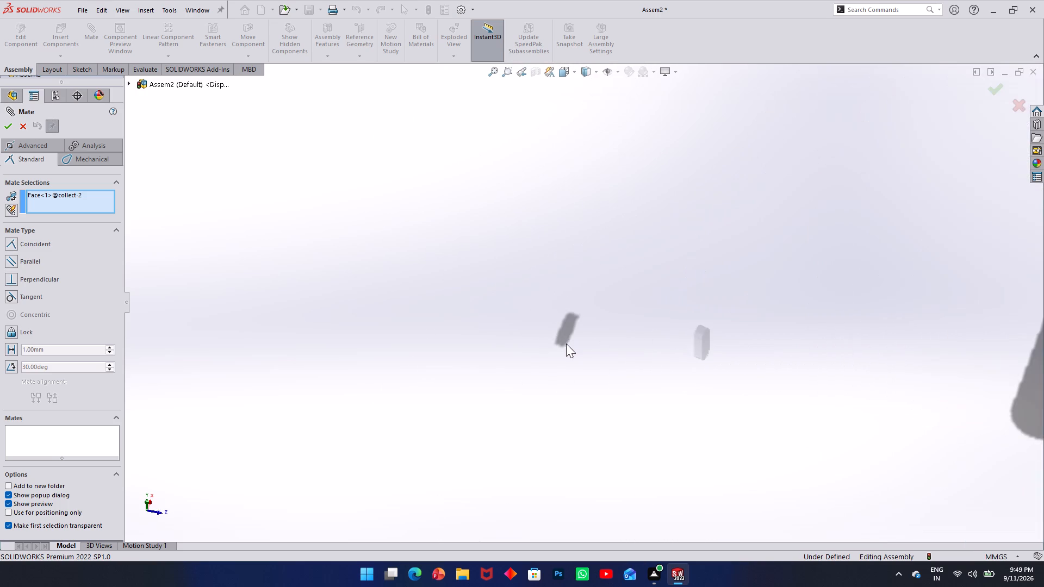
scroll(567, 344, up, 5)
scroll(637, 333, down, 5)
drag(637, 275, 623, 267)
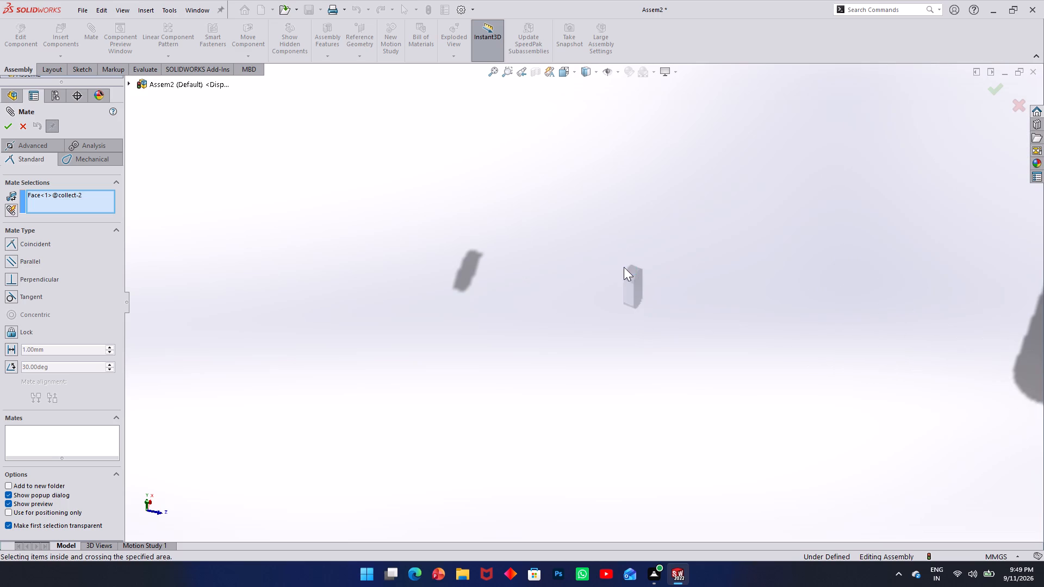
scroll(624, 267, up, 15)
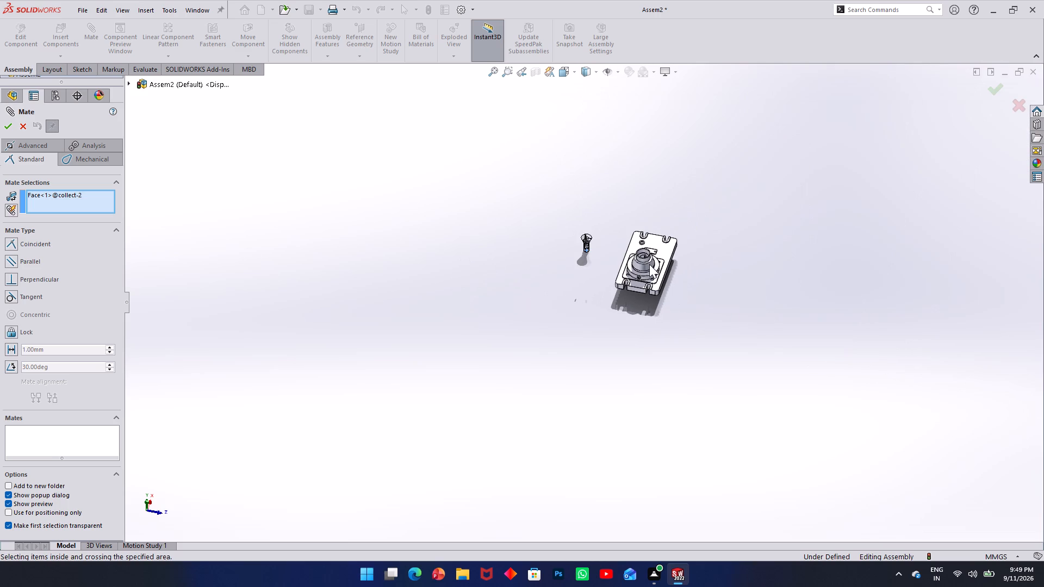
scroll(597, 275, down, 4)
scroll(671, 276, down, 1)
middle_drag(763, 263, 853, 199)
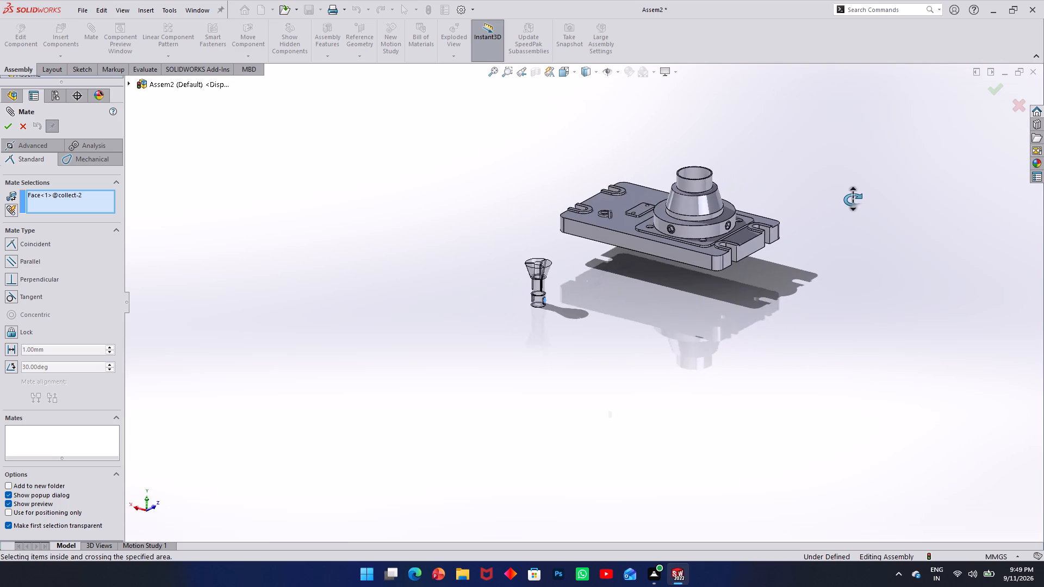
middle_drag(853, 199, 853, 199)
scroll(631, 219, down, 10)
middle_drag(589, 282, 564, 287)
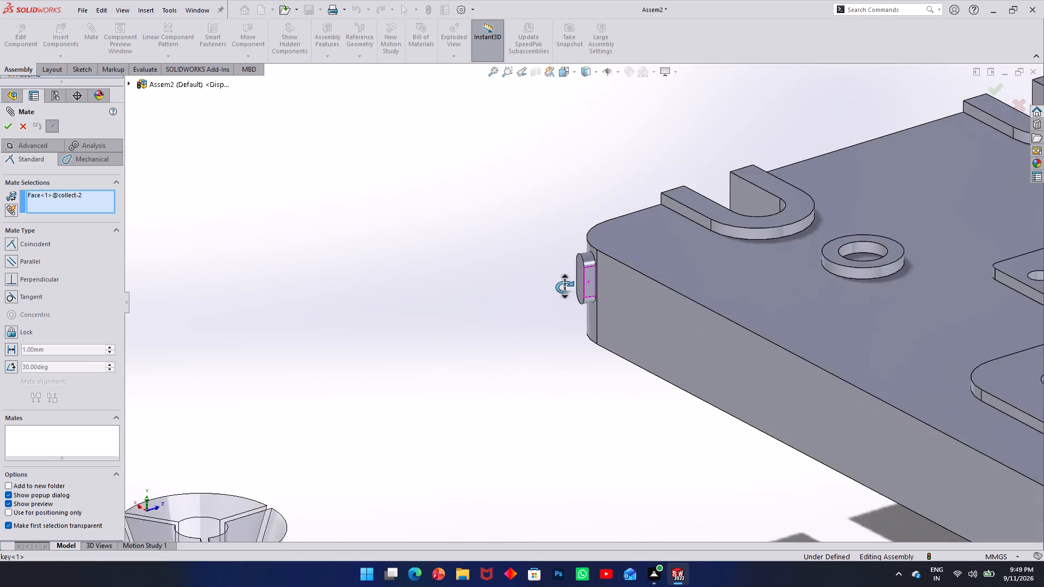
middle_drag(564, 287, 542, 294)
scroll(426, 478, up, 3)
scroll(411, 501, down, 1)
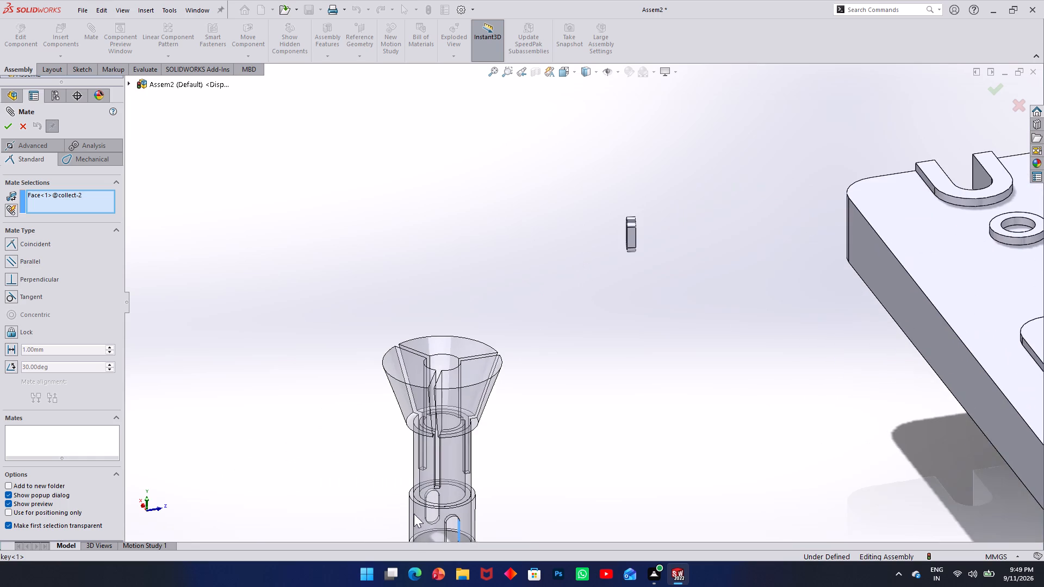
scroll(458, 520, down, 3)
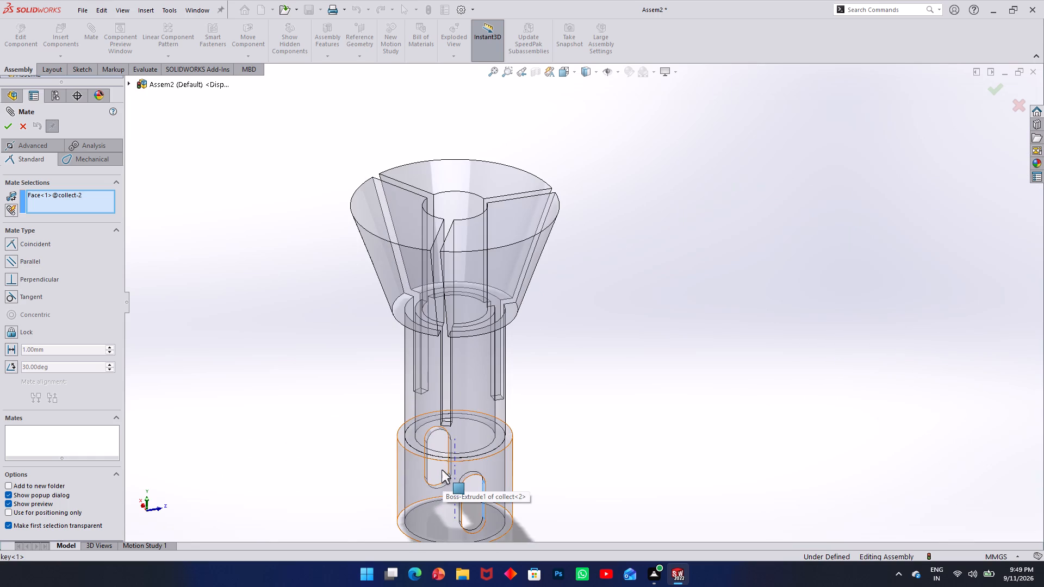
middle_drag(436, 467, 395, 460)
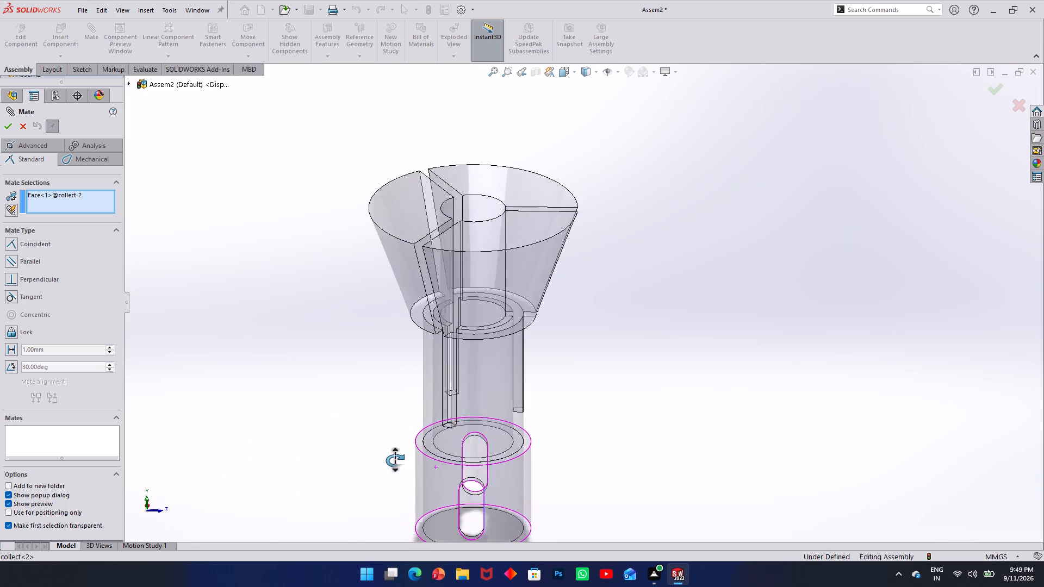
middle_drag(395, 460, 346, 474)
scroll(711, 548, up, 3)
scroll(726, 498, up, 3)
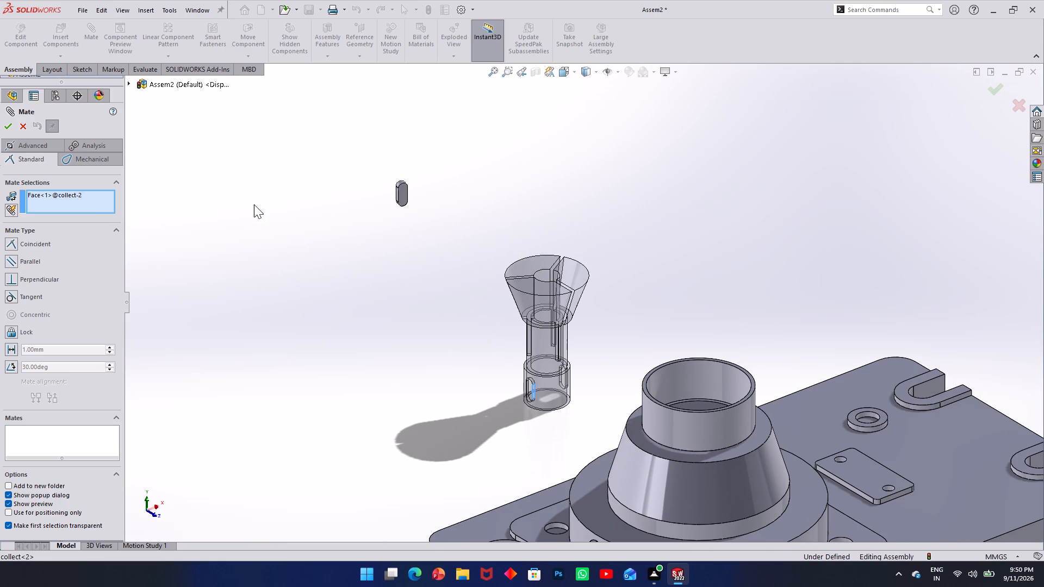
middle_drag(408, 192, 330, 205)
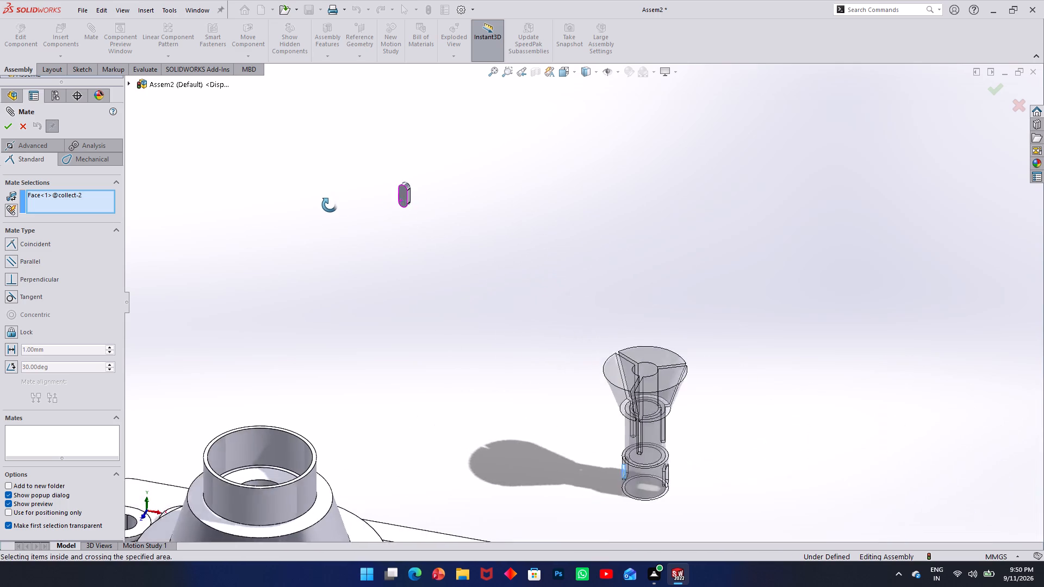
middle_drag(330, 205, 321, 205)
click(408, 198)
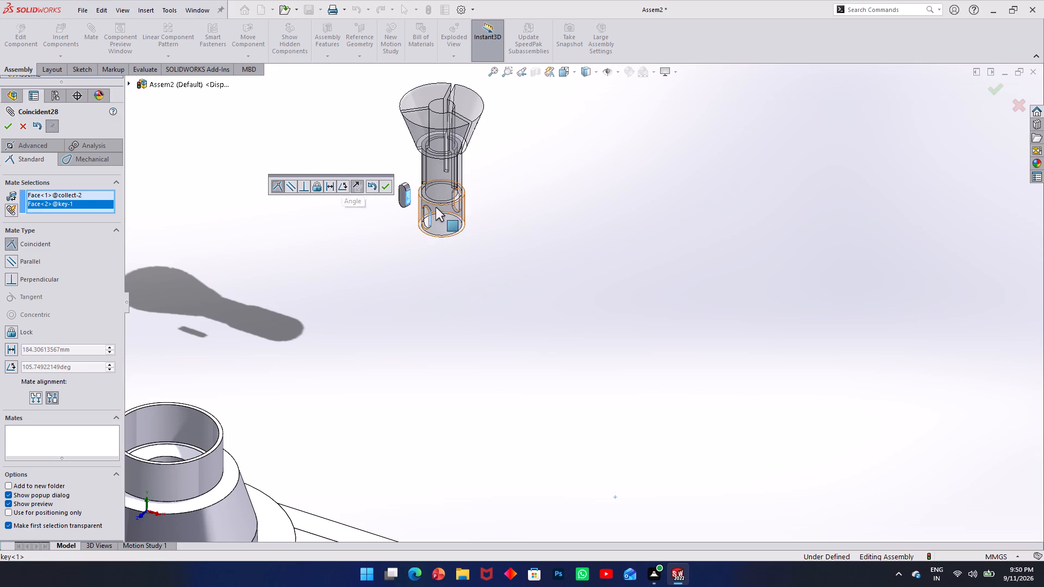
scroll(434, 204, down, 8)
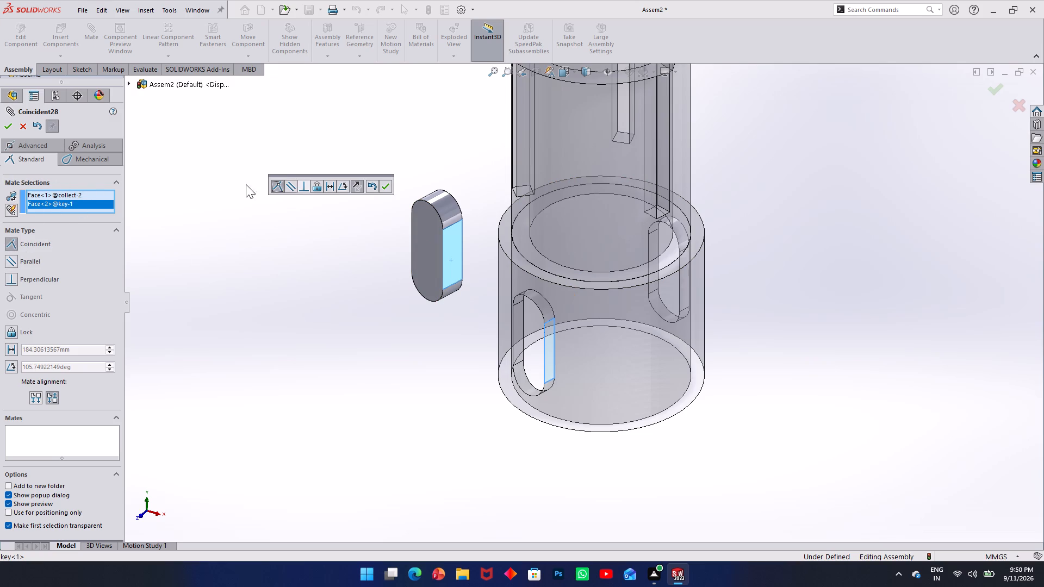
click(23, 143)
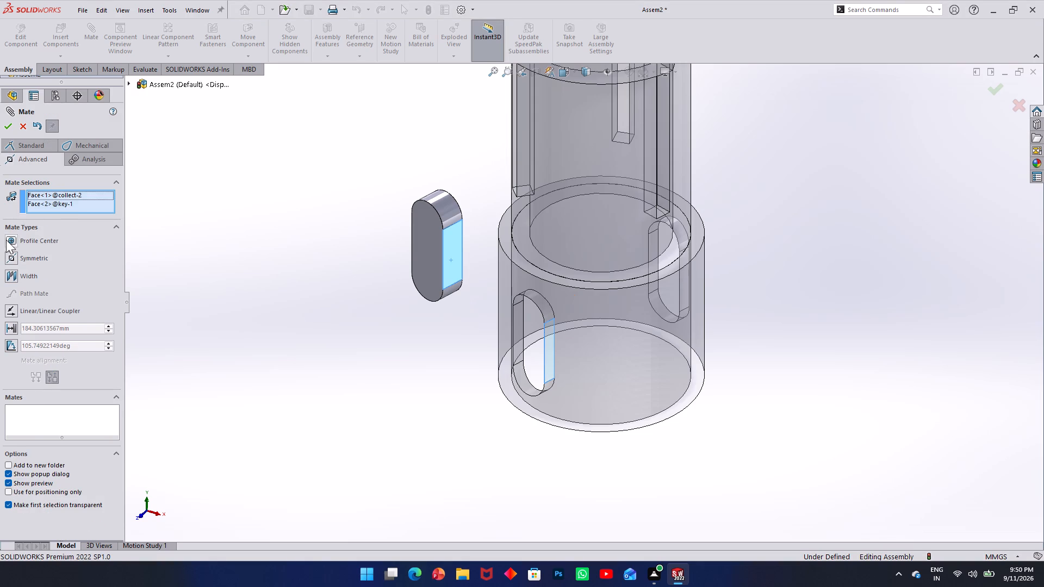
click(6, 240)
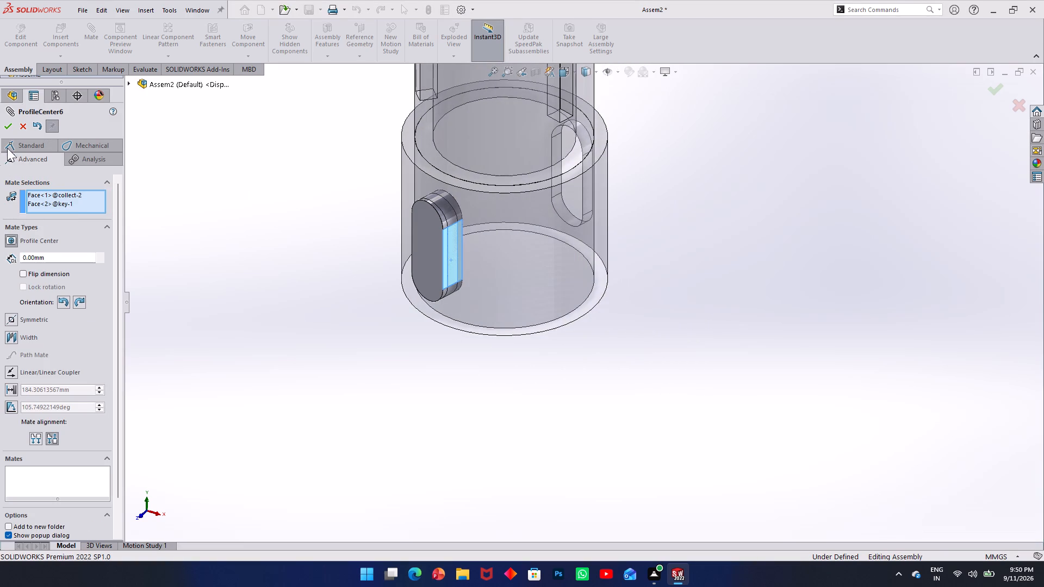
click(10, 125)
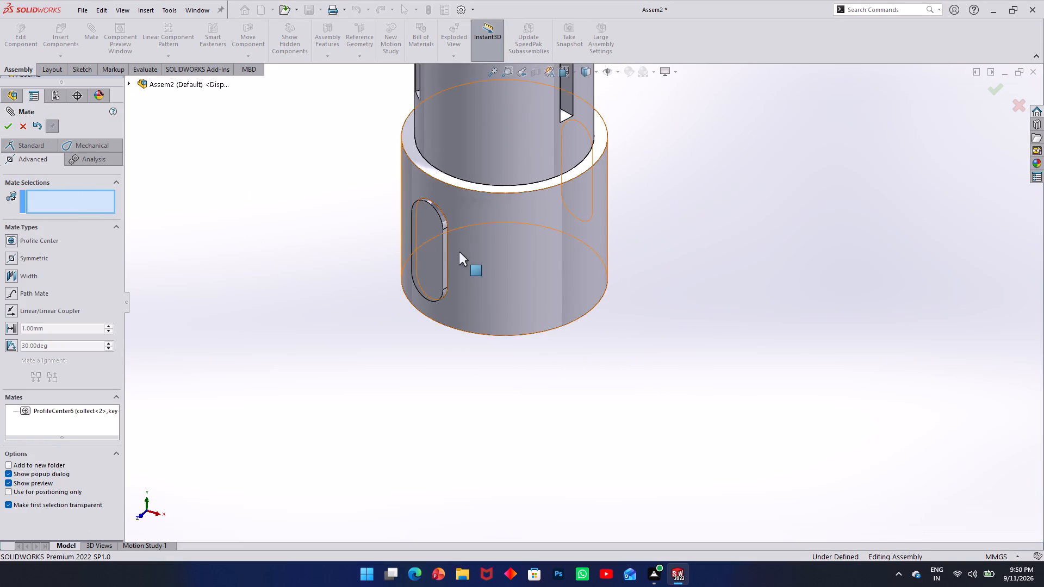
Test how the mated key and collect still move together, and leave the Mate command.
drag(437, 248, 384, 254)
click(383, 254)
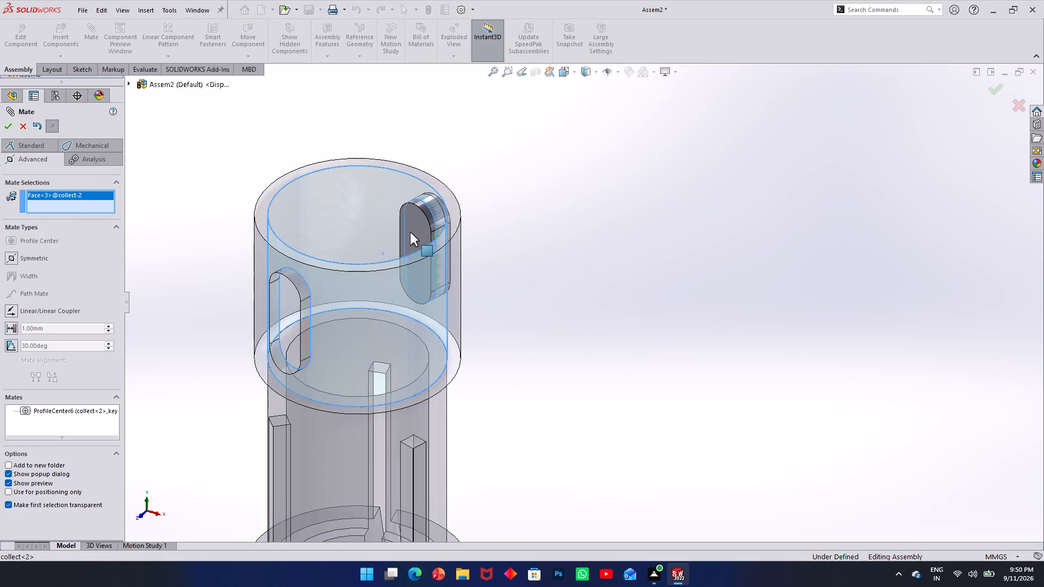
drag(413, 229, 458, 208)
scroll(419, 255, up, 5)
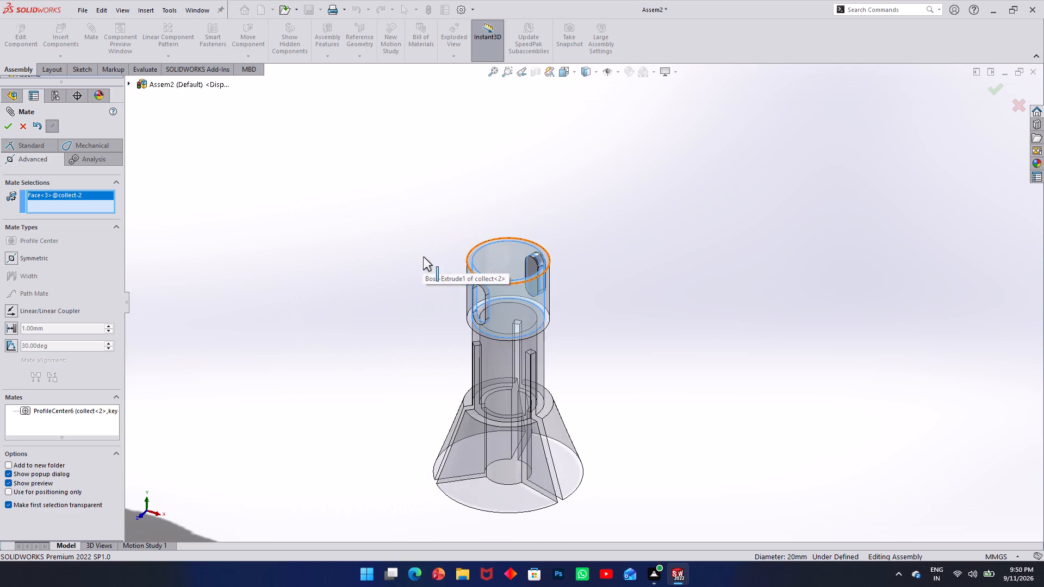
click(633, 313)
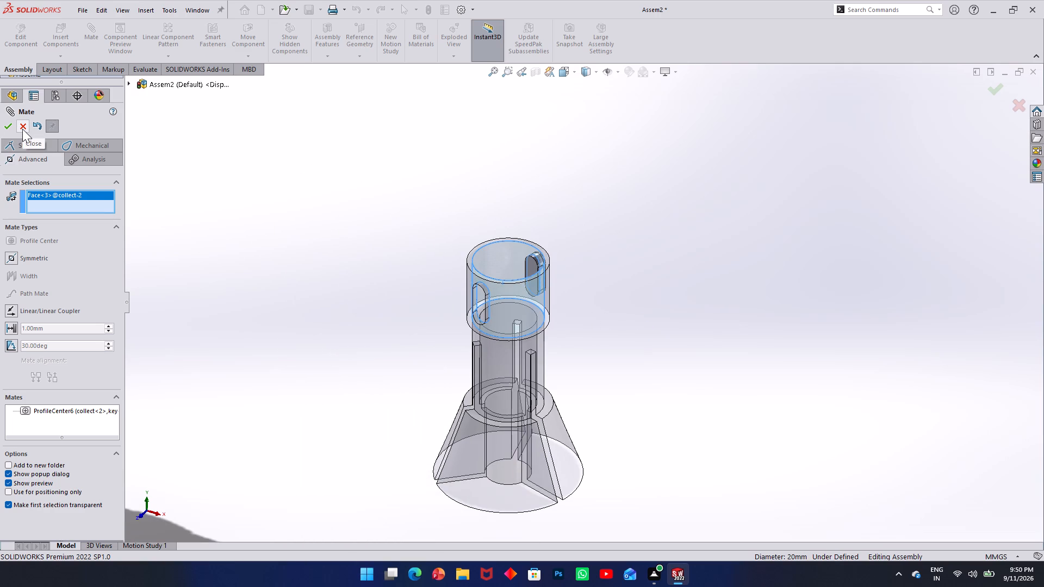
click(22, 129)
scroll(390, 377, up, 1)
middle_drag(481, 419, 489, 335)
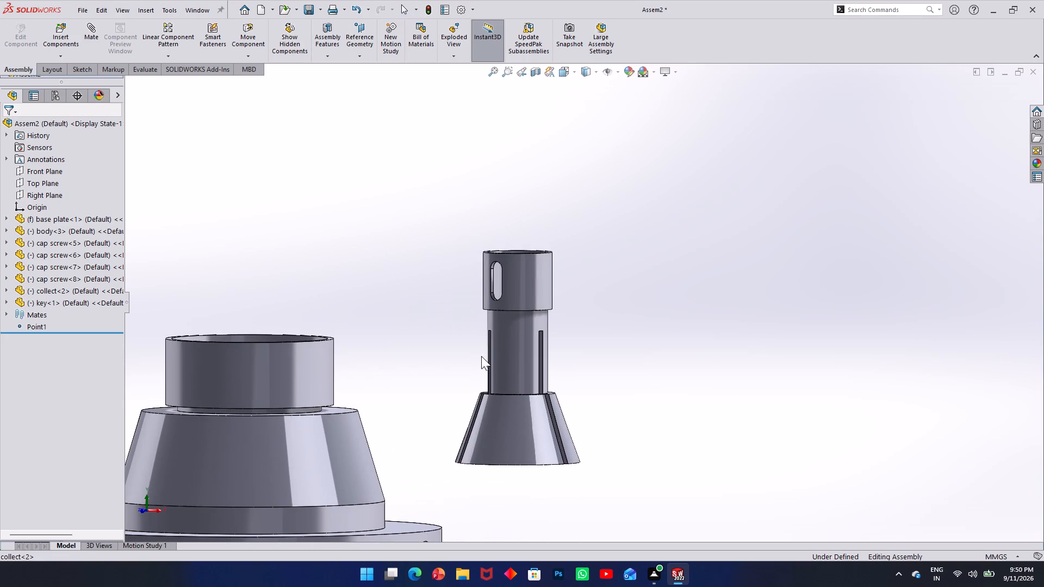
drag(481, 356, 449, 277)
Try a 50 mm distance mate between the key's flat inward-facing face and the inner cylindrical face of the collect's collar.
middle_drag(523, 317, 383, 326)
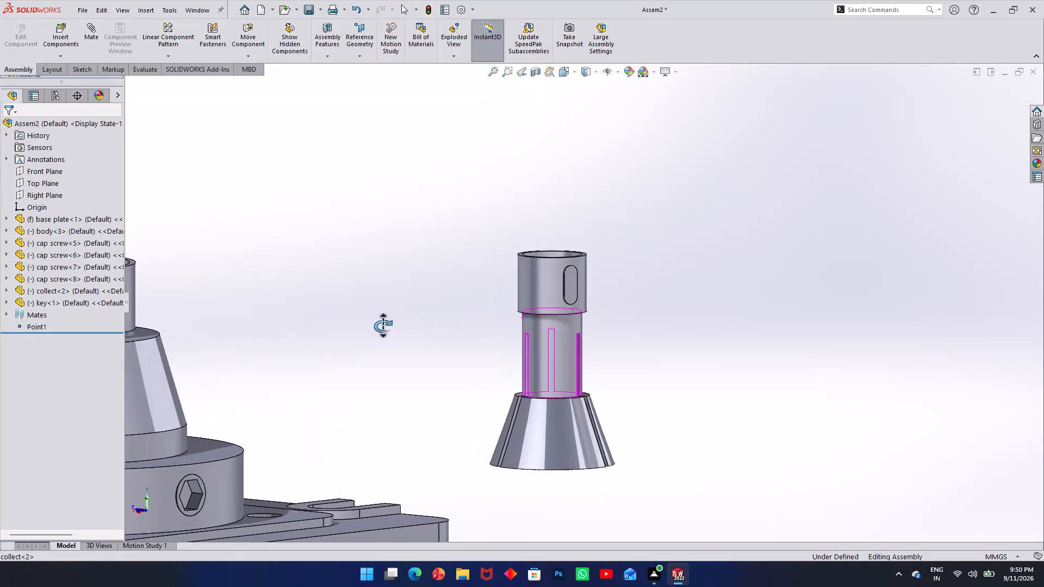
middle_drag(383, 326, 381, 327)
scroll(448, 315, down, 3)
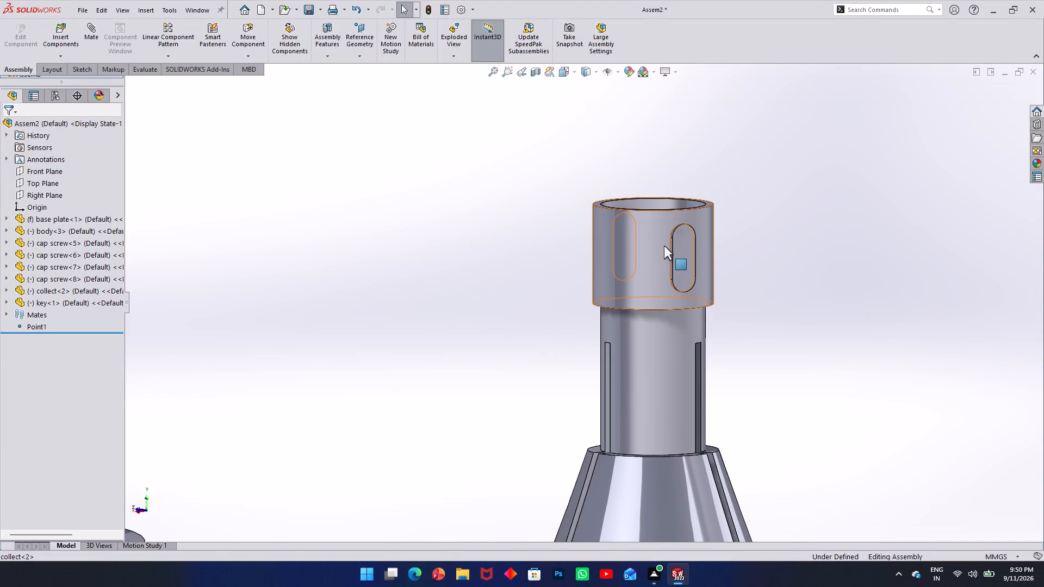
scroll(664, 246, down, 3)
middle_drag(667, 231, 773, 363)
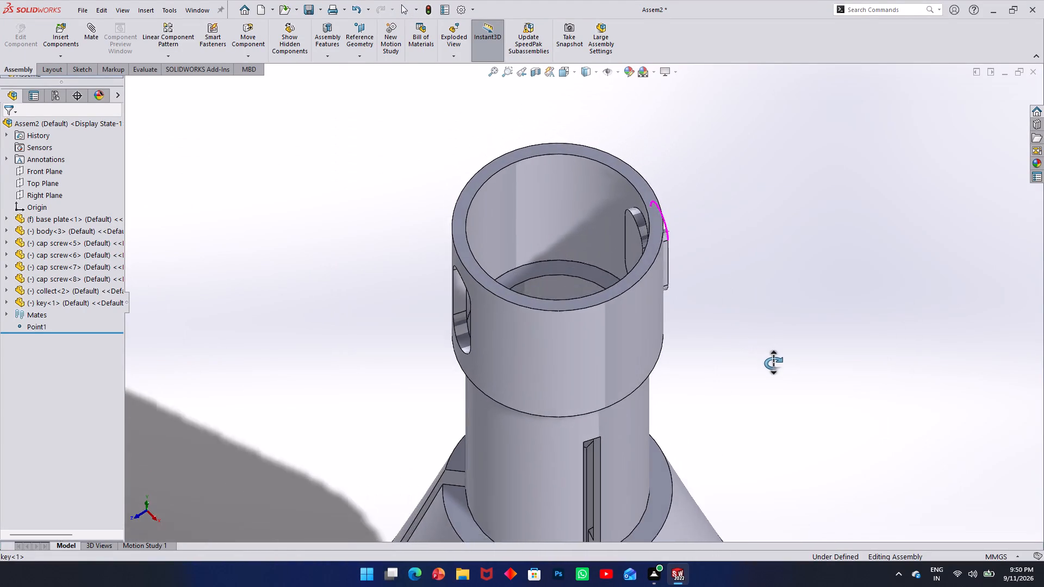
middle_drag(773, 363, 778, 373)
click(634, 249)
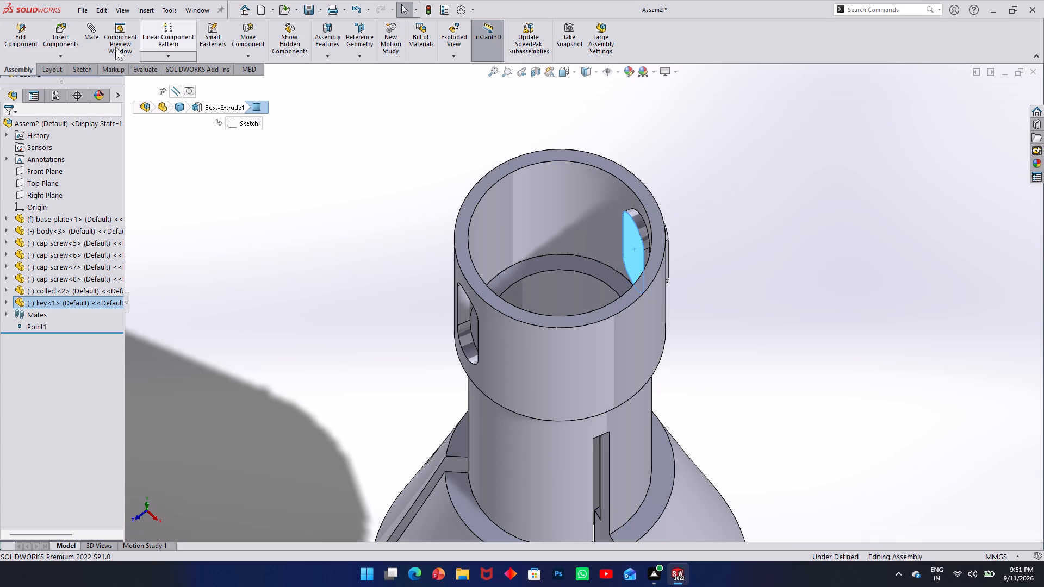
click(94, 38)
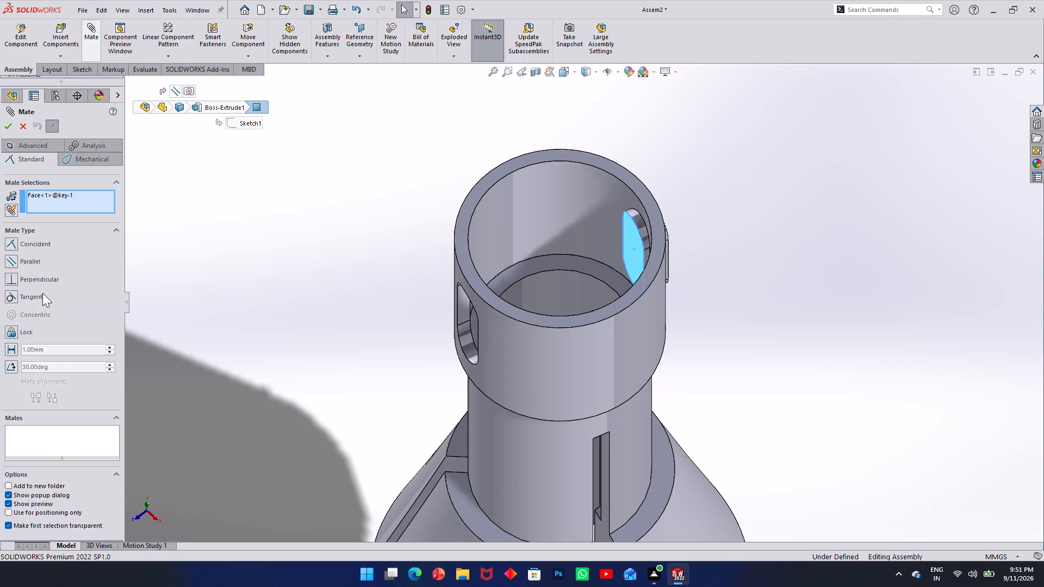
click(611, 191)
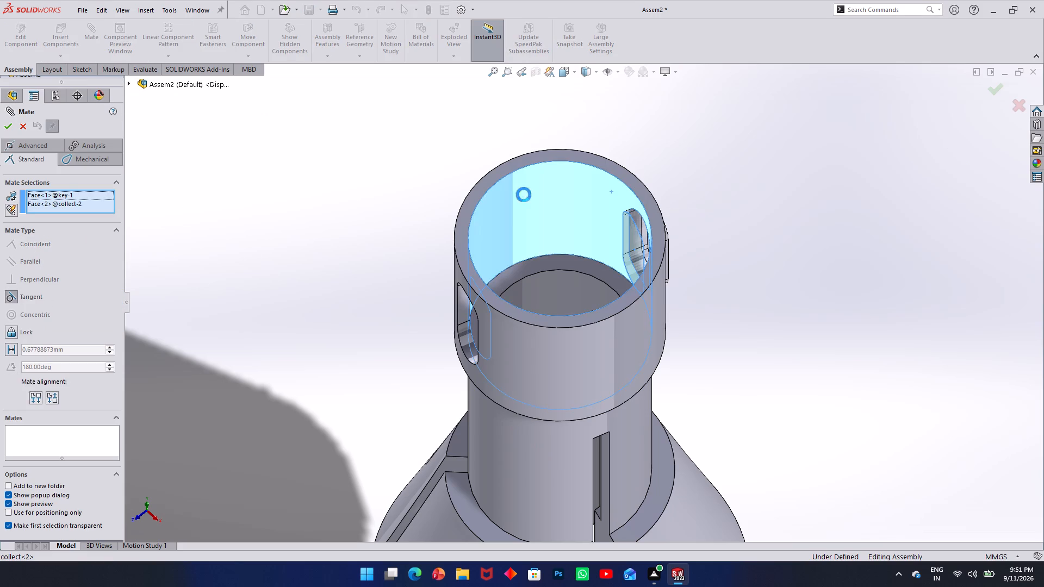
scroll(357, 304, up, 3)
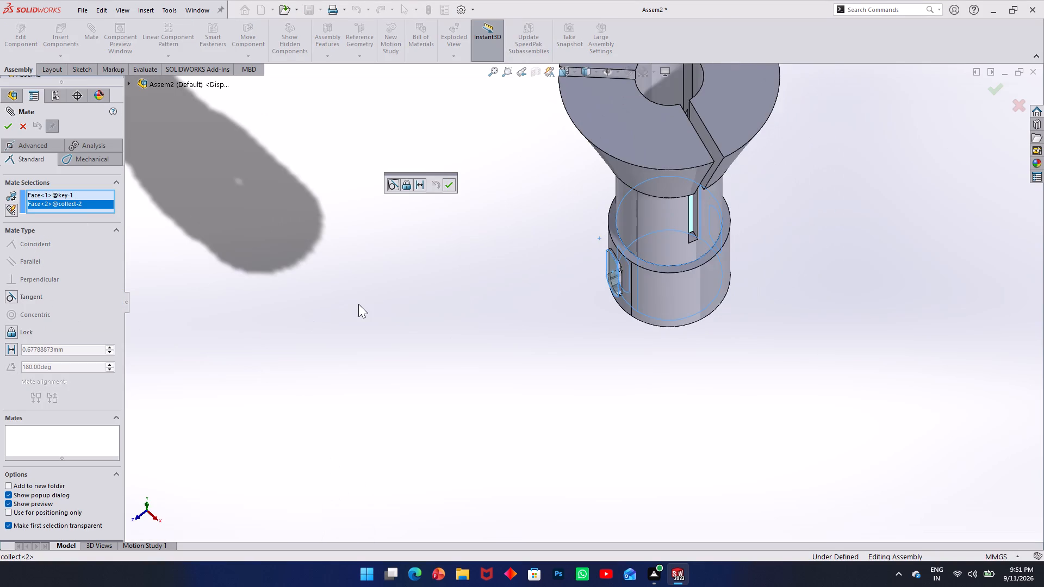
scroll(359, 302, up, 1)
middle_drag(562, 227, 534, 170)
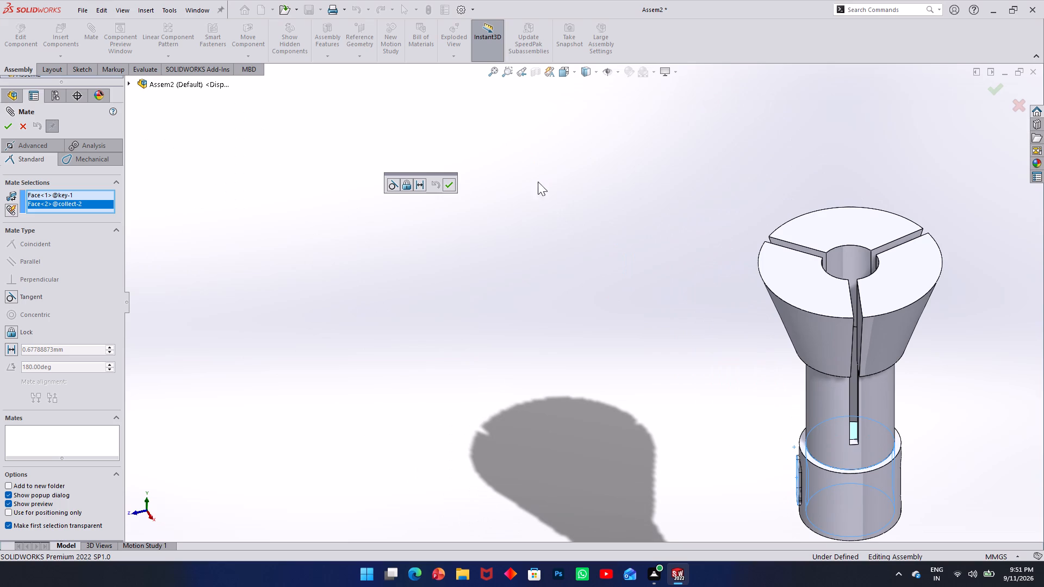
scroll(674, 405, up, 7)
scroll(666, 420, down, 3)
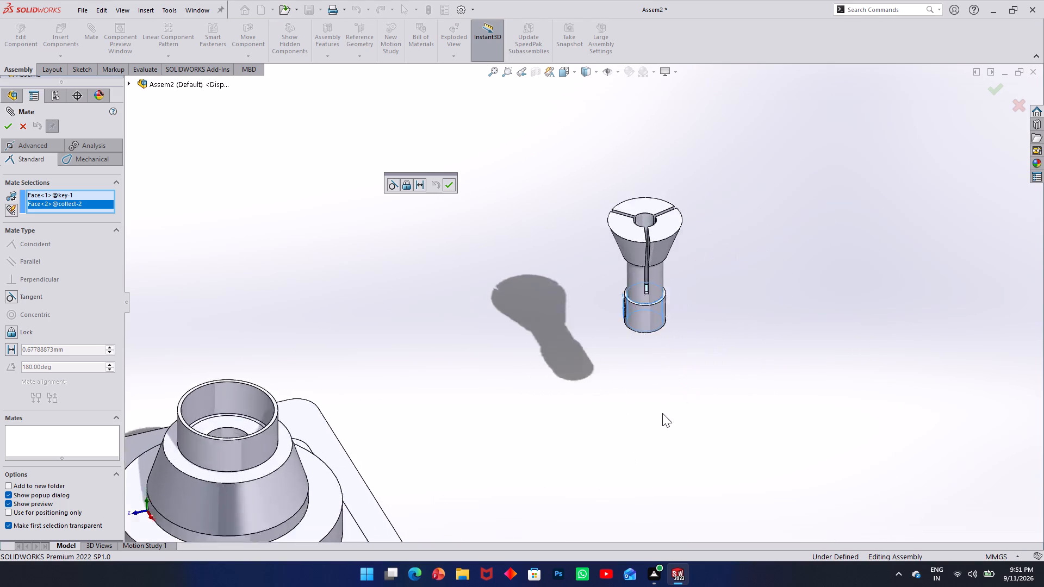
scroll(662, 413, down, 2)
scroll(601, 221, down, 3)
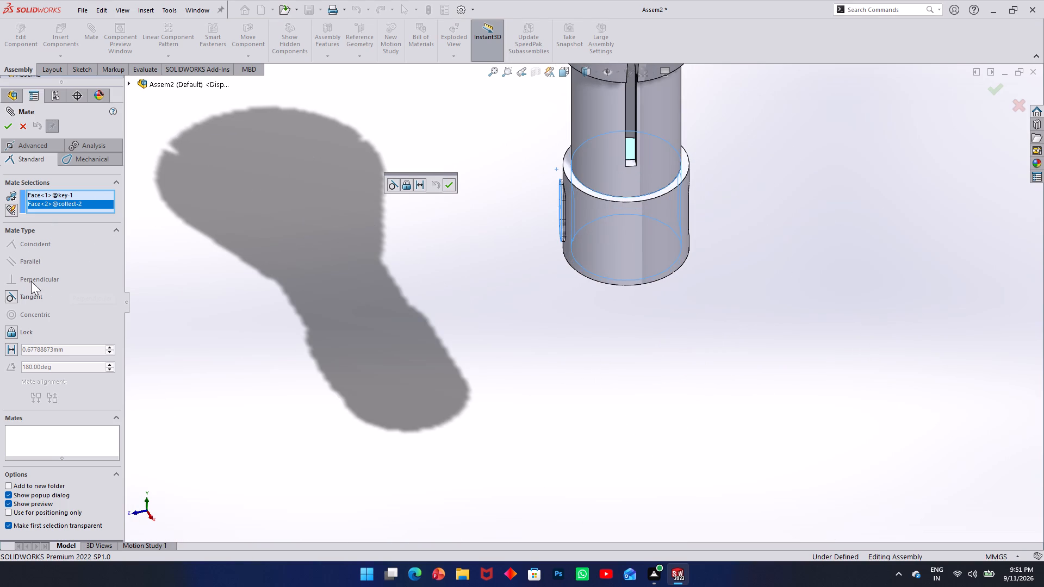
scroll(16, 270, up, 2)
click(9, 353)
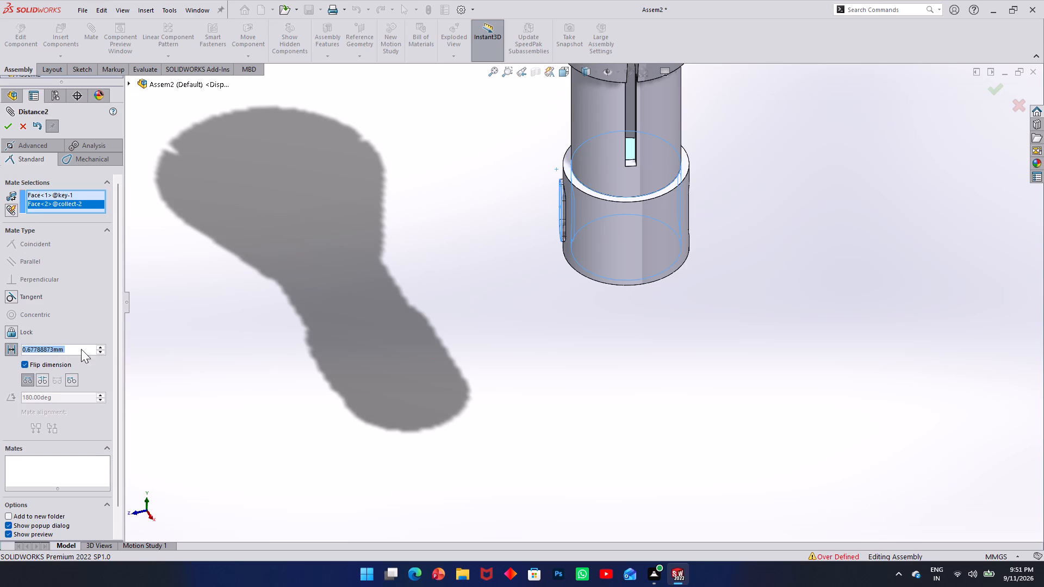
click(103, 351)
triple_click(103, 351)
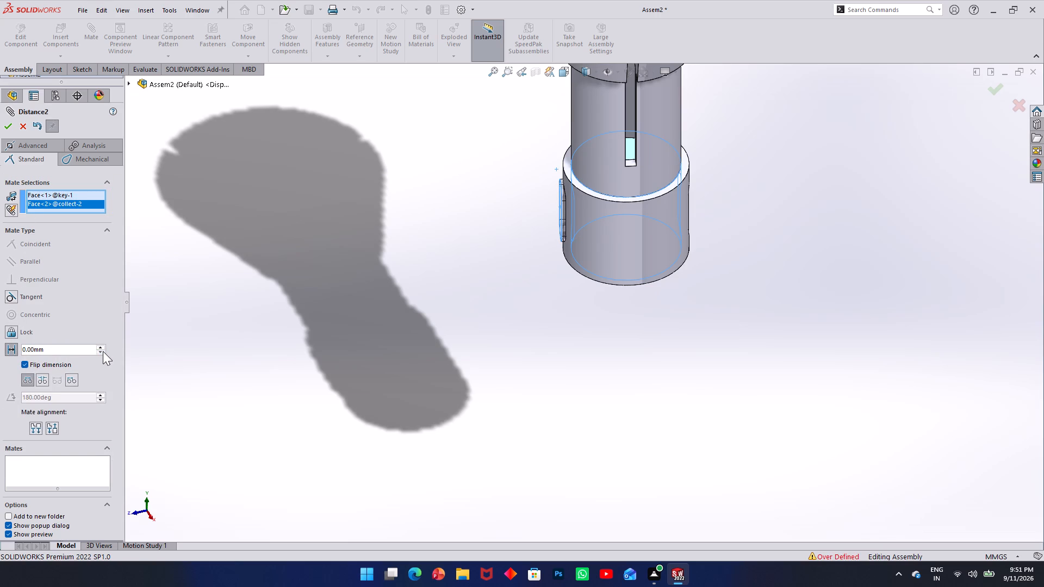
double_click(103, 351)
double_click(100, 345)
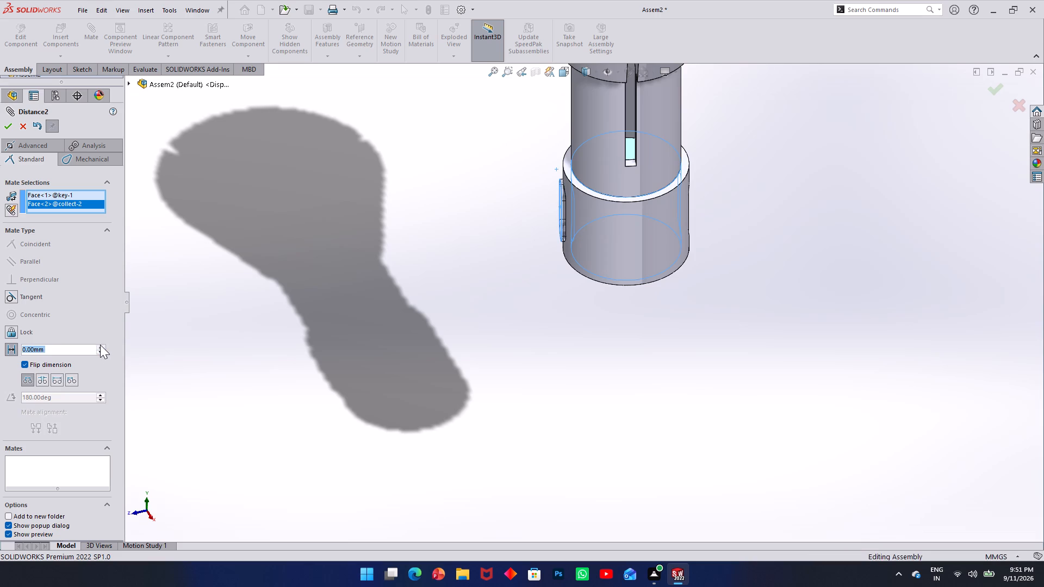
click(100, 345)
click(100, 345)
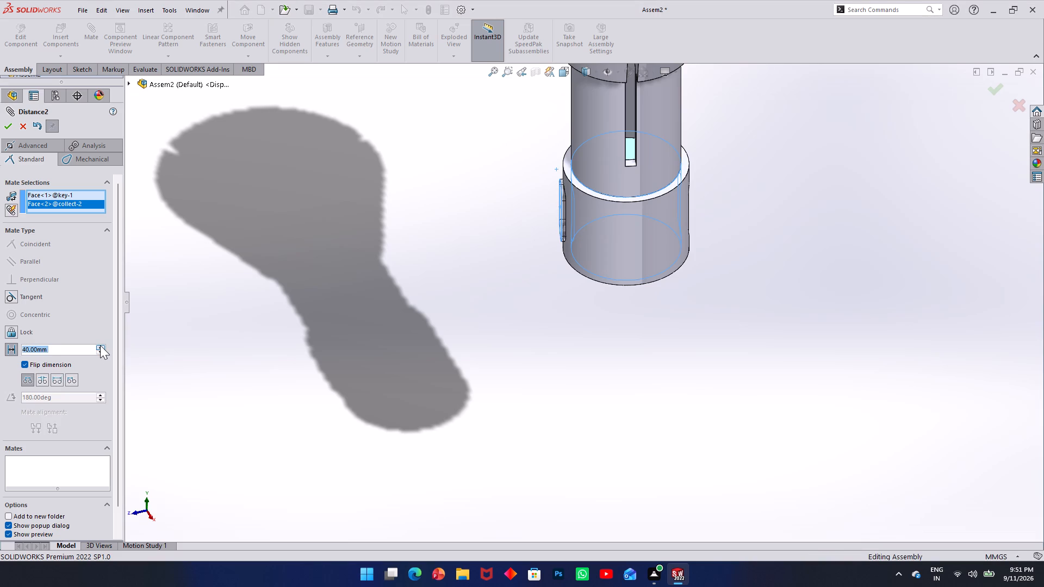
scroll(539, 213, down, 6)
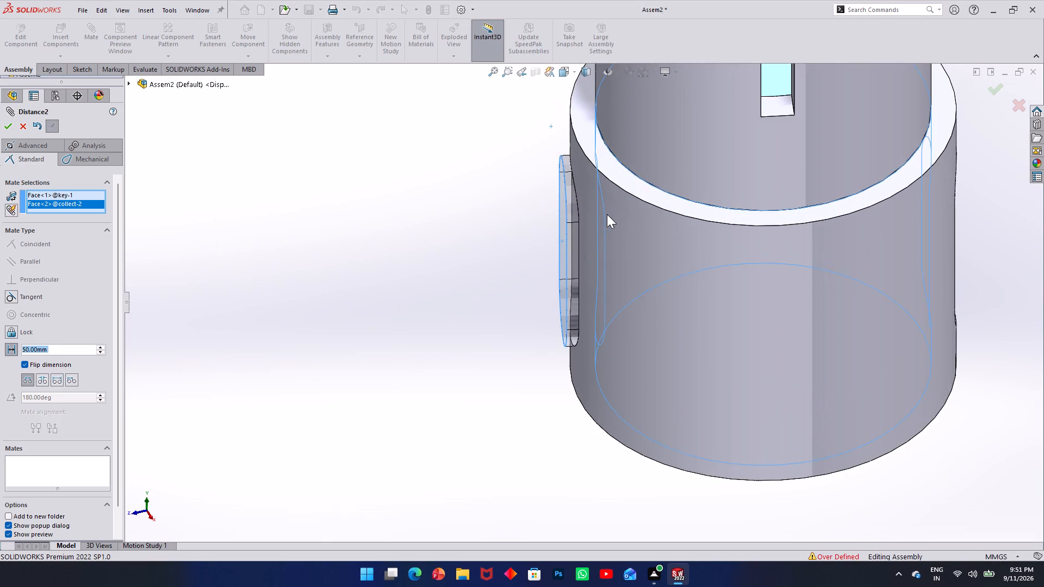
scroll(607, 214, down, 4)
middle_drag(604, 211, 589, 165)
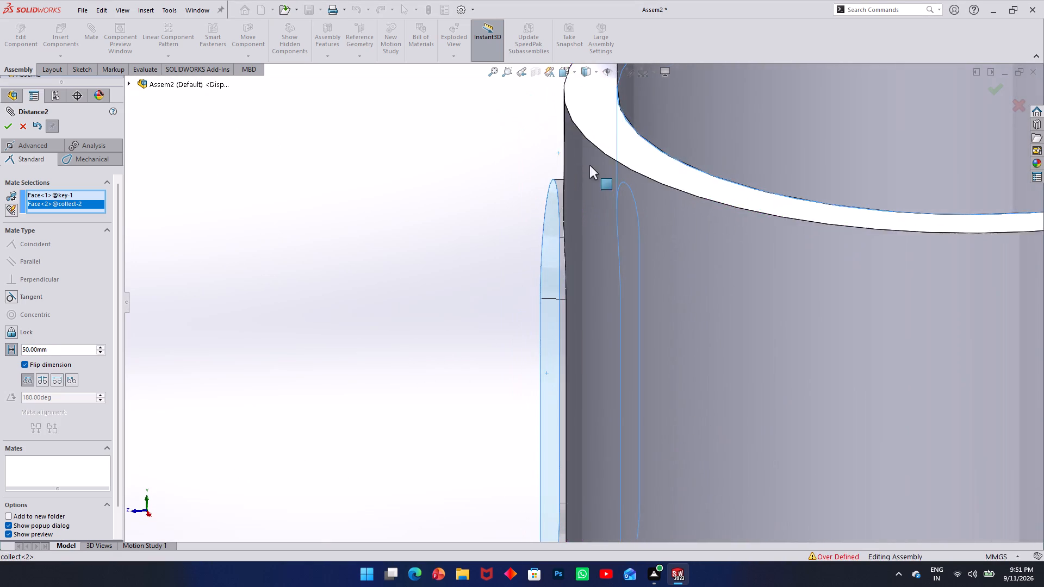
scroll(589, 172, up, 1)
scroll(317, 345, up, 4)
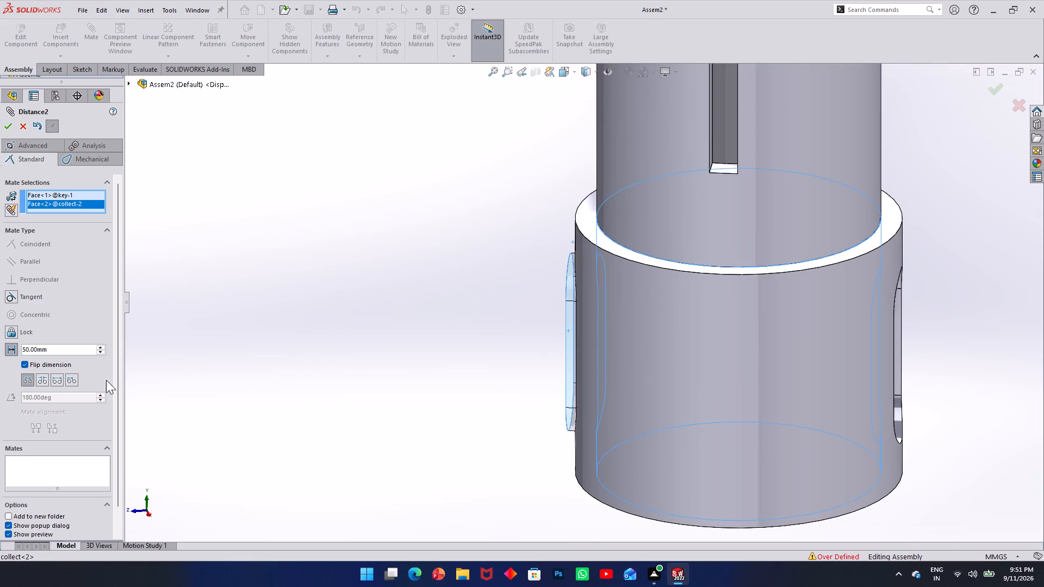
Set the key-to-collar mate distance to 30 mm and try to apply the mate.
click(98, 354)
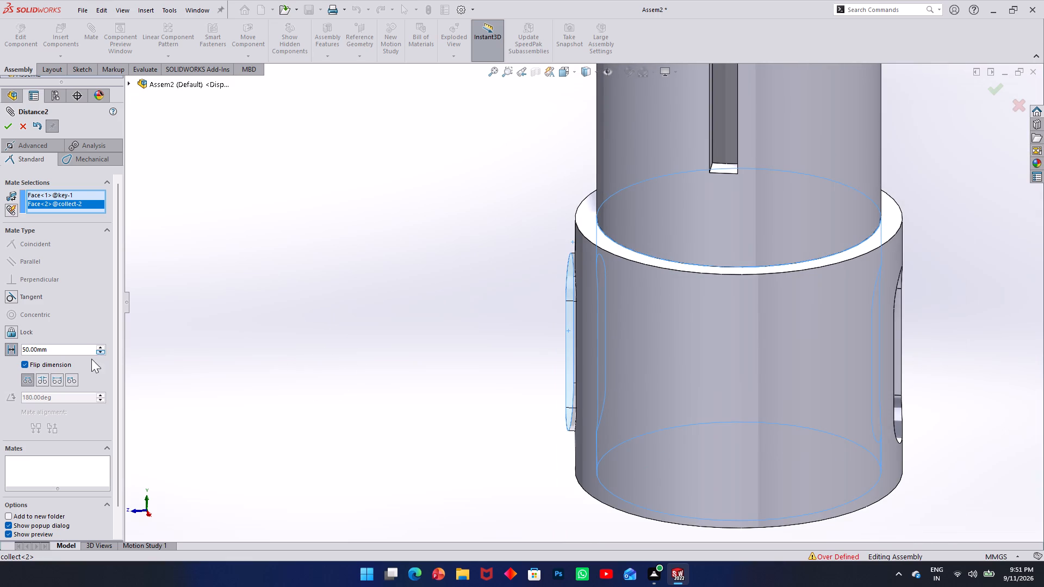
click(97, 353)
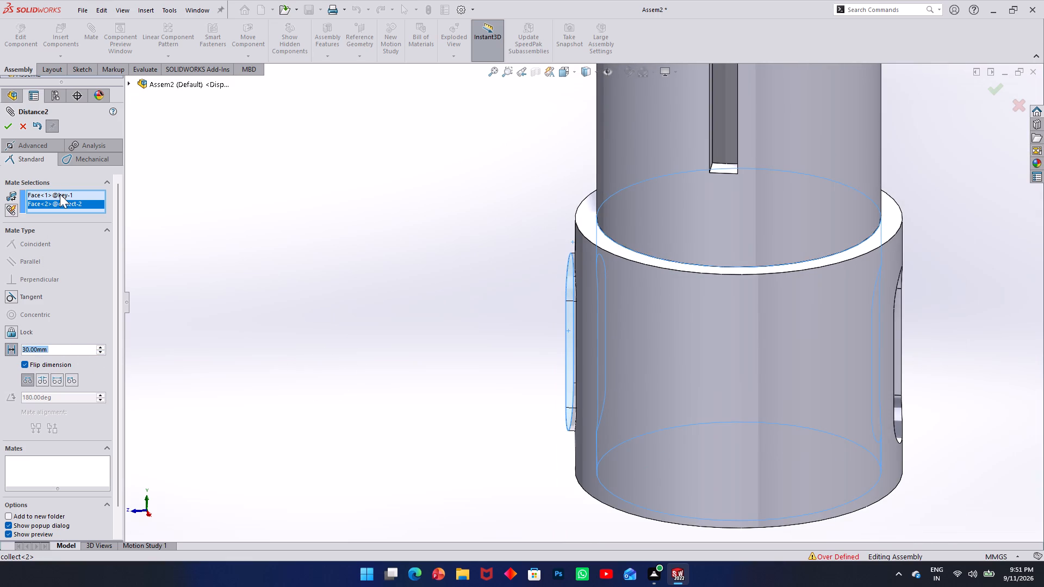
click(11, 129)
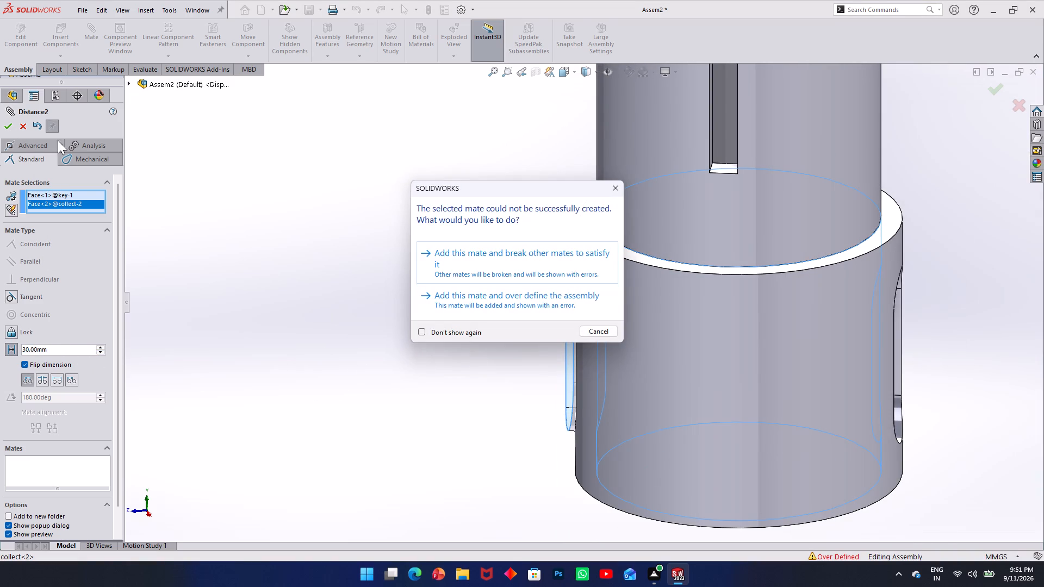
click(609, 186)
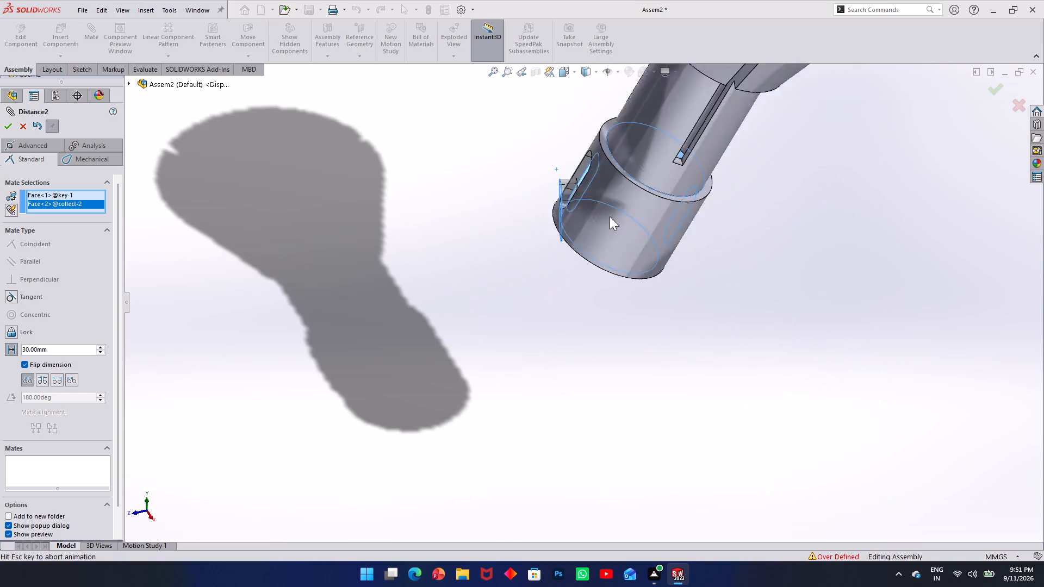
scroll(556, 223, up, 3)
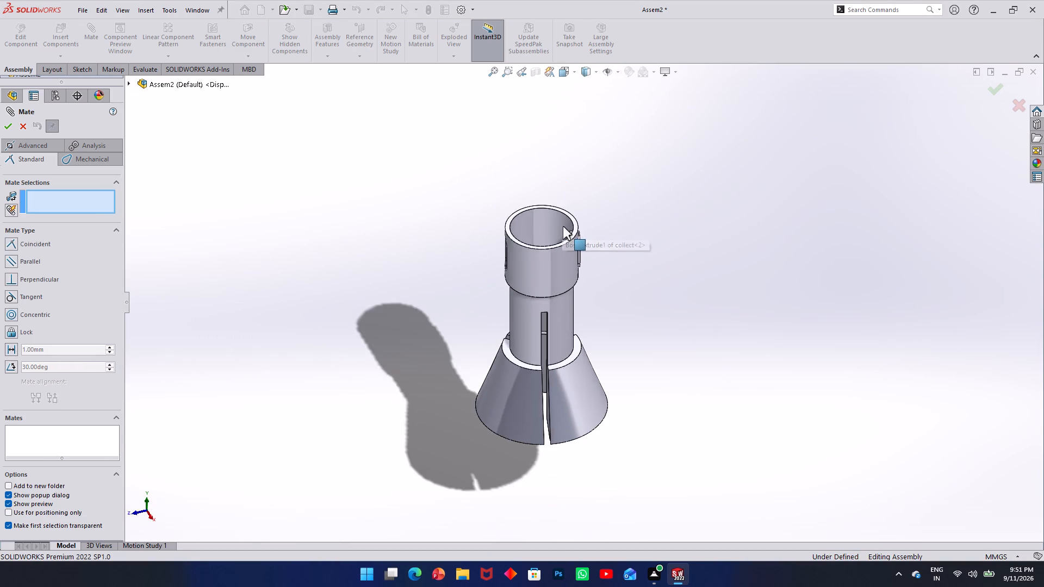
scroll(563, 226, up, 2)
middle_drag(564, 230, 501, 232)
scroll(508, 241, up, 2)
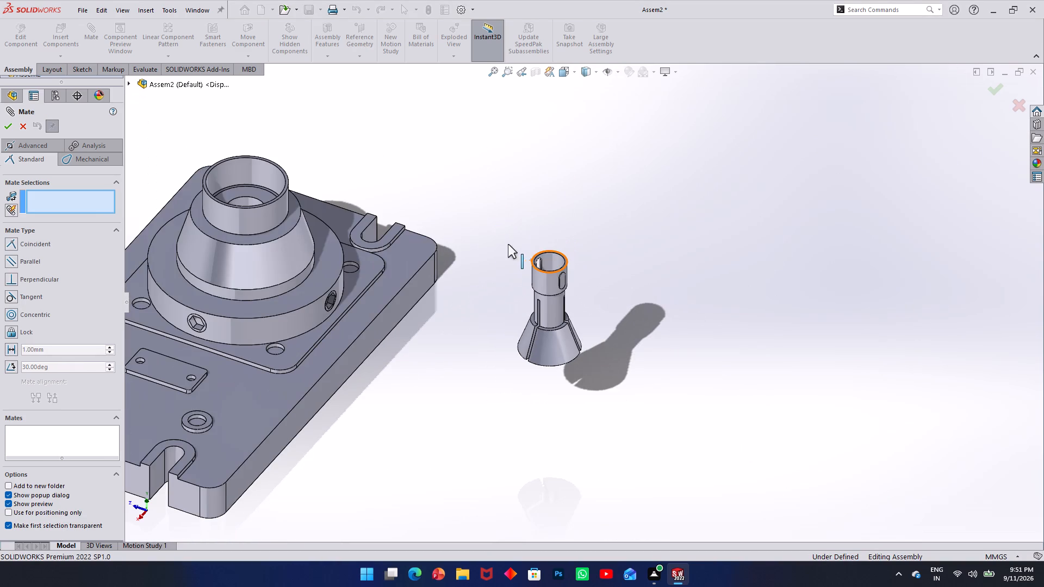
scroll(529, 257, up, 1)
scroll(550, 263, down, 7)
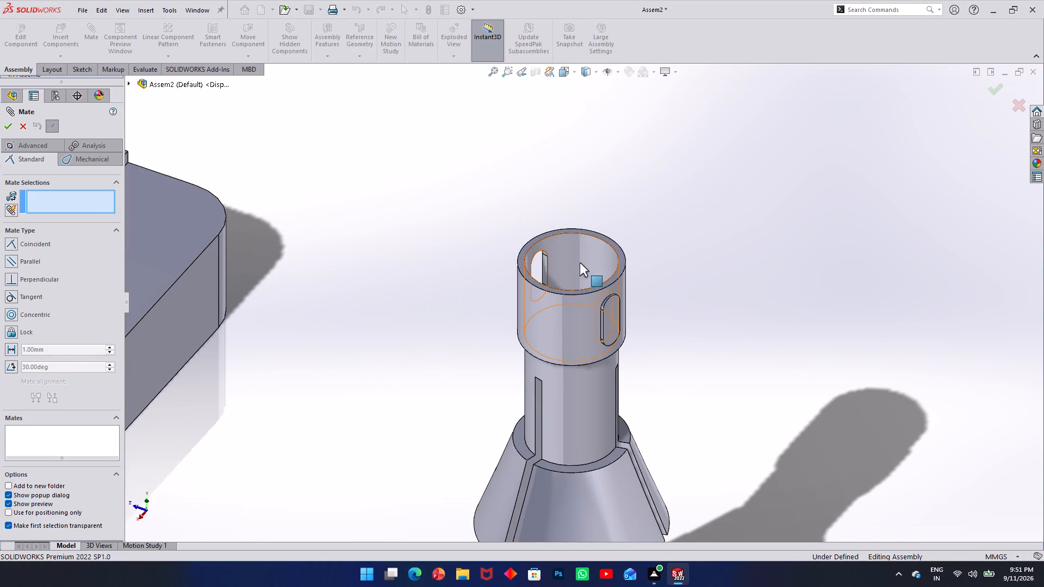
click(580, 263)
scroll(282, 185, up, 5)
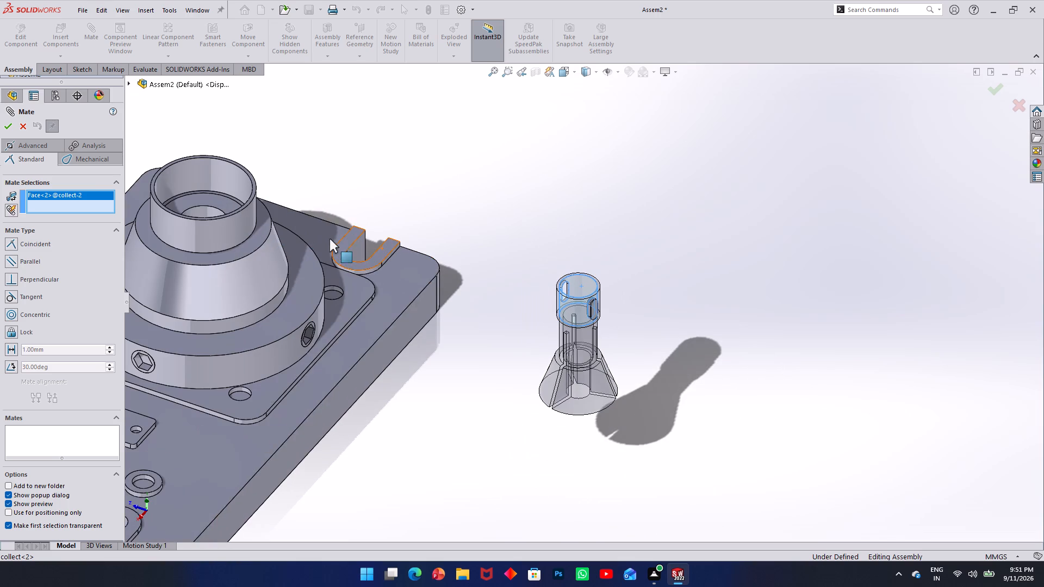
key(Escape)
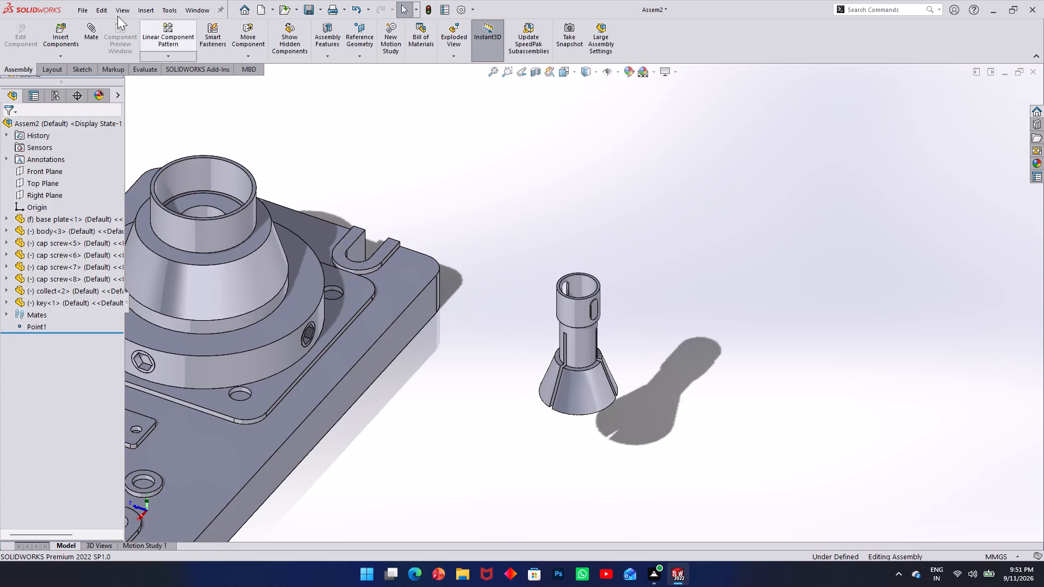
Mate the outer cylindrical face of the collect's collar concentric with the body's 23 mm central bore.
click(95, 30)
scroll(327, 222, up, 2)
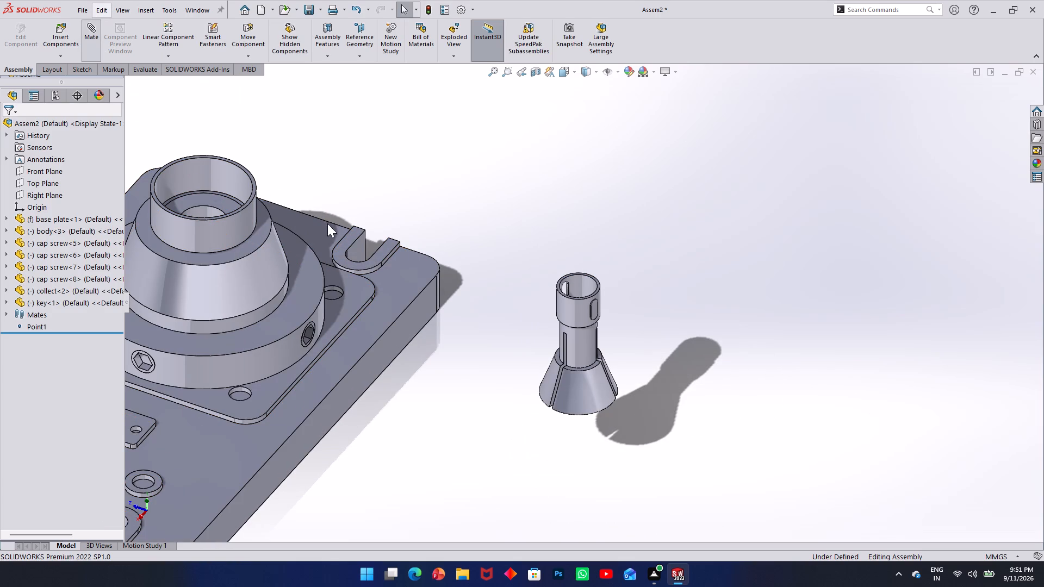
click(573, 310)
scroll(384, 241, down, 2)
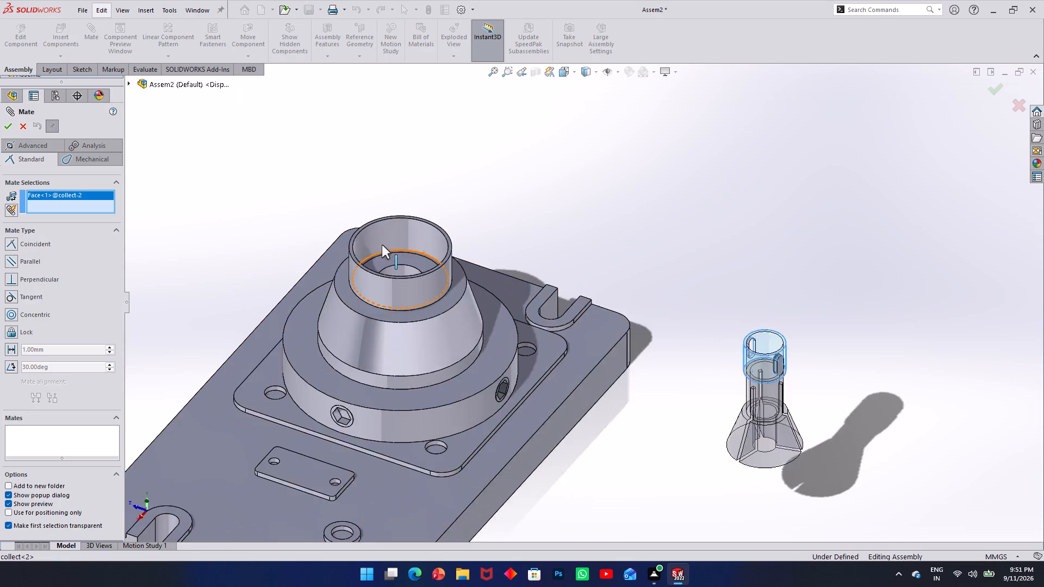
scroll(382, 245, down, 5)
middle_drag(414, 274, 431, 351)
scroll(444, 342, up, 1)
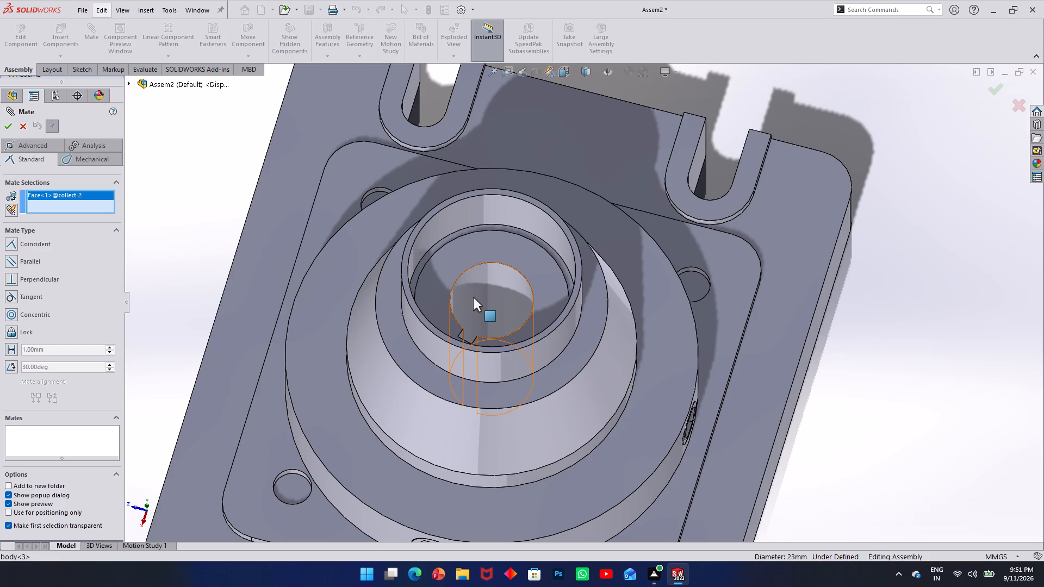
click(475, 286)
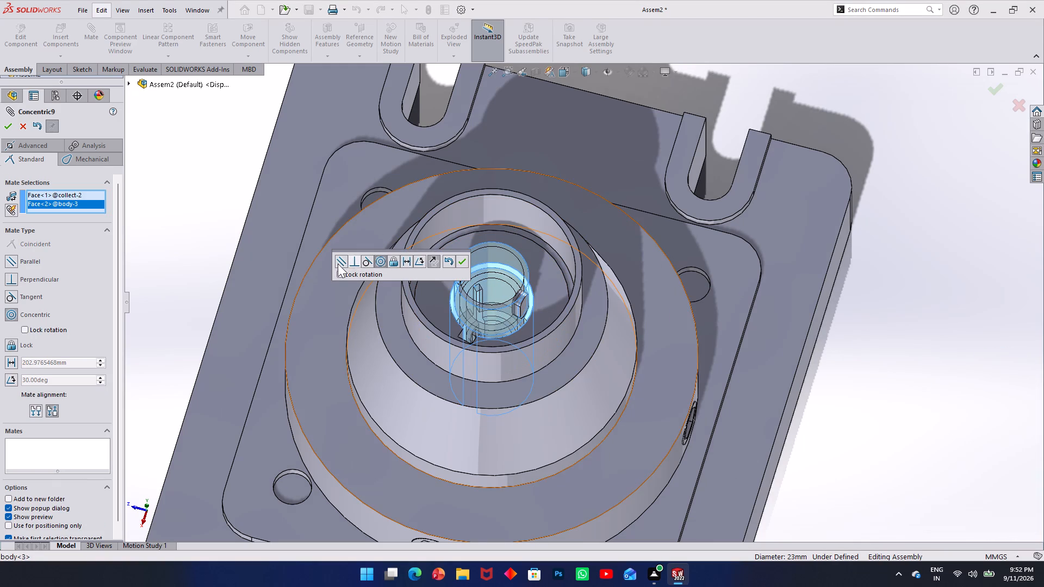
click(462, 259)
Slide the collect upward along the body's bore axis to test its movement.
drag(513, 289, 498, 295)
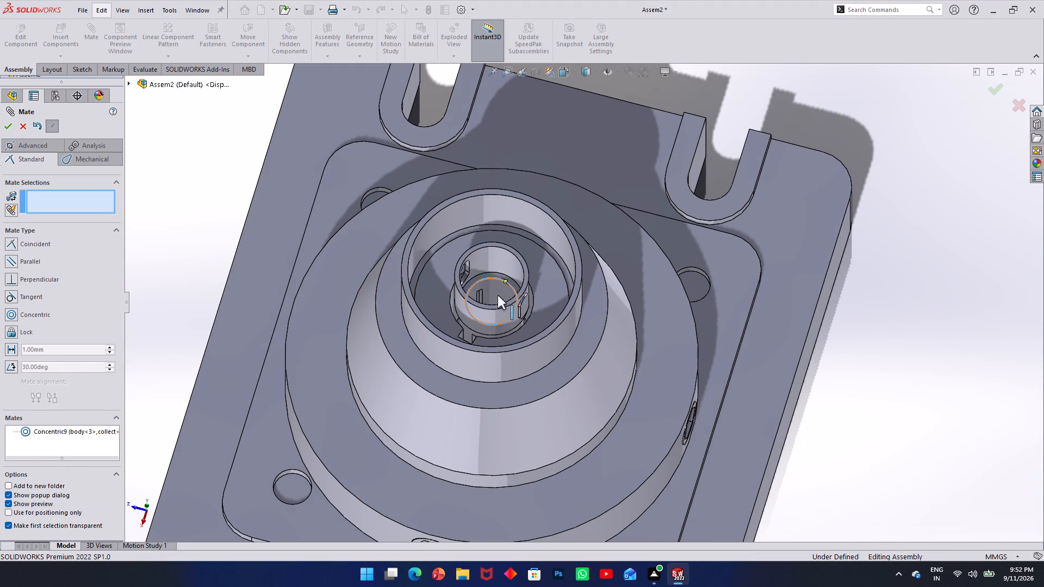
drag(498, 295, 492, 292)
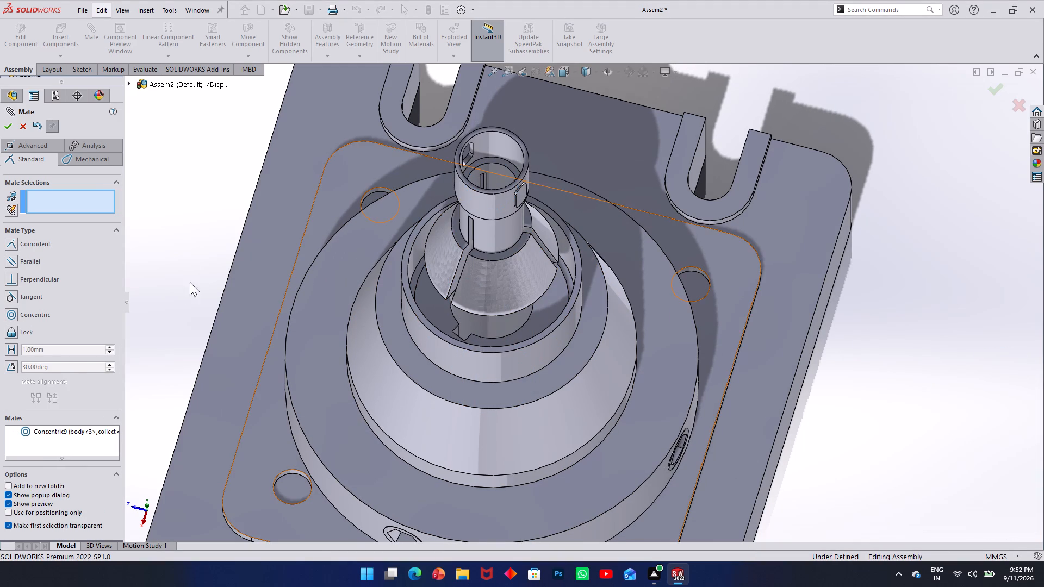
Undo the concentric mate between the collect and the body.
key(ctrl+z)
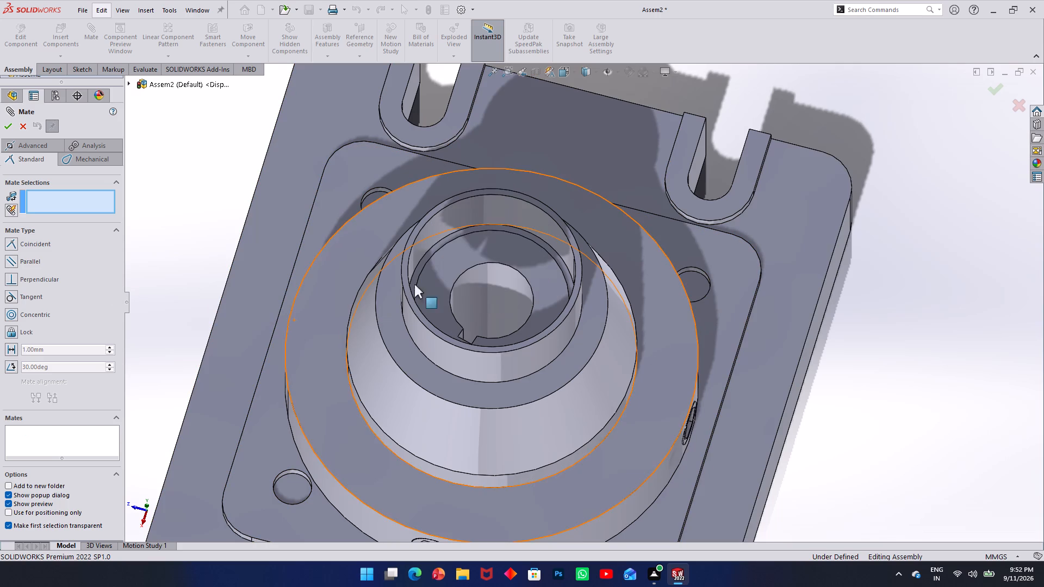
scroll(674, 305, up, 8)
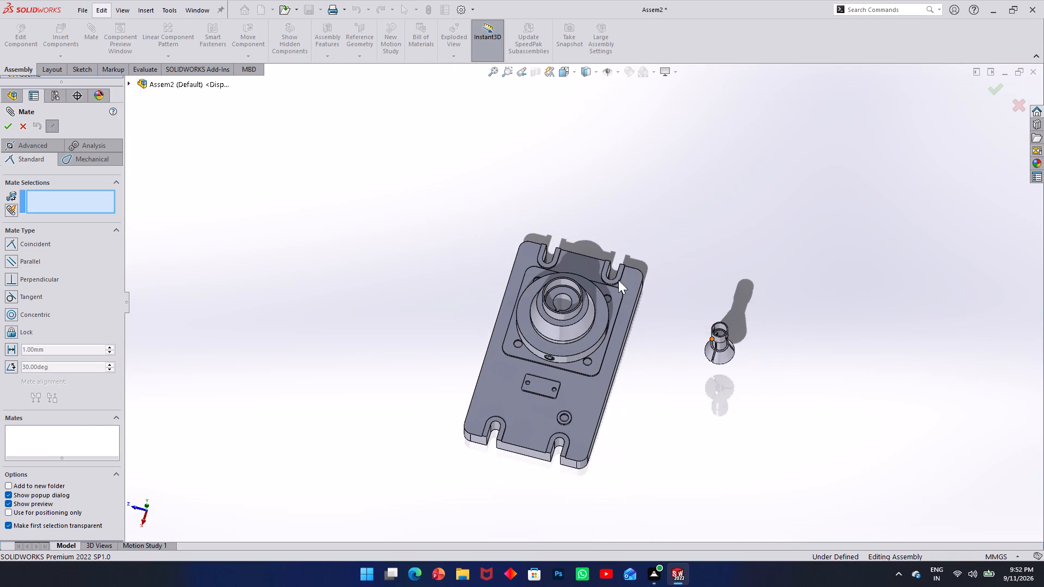
Rotate the collect freely so its wide slotted conical head faces up, away from the base plate.
click(22, 128)
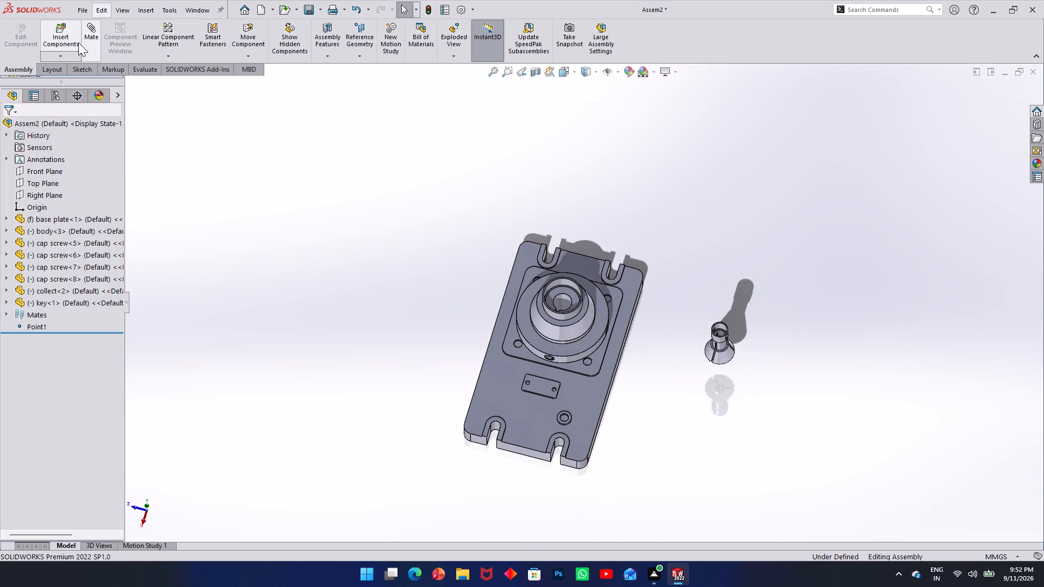
click(243, 52)
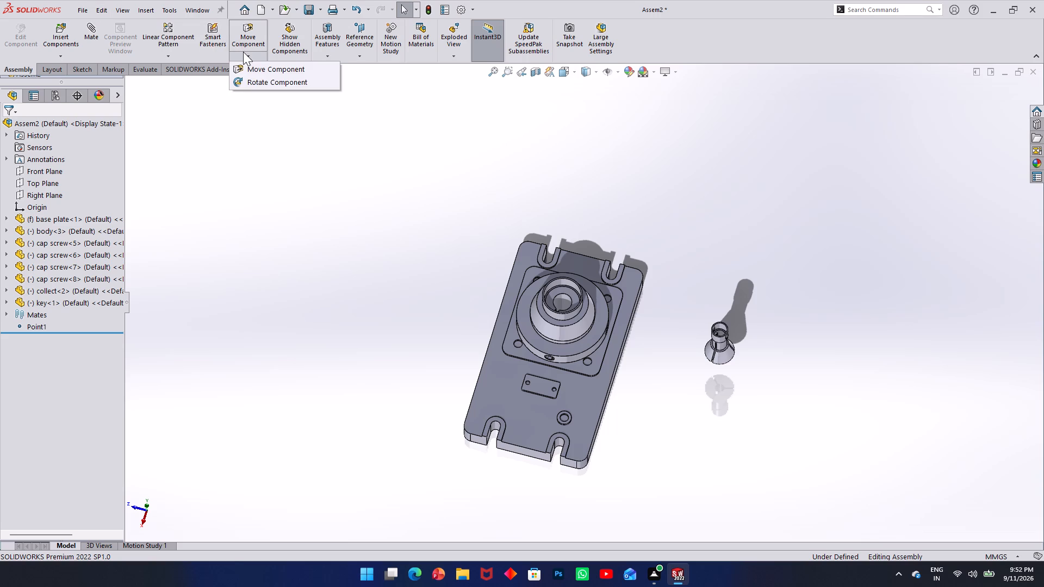
click(251, 84)
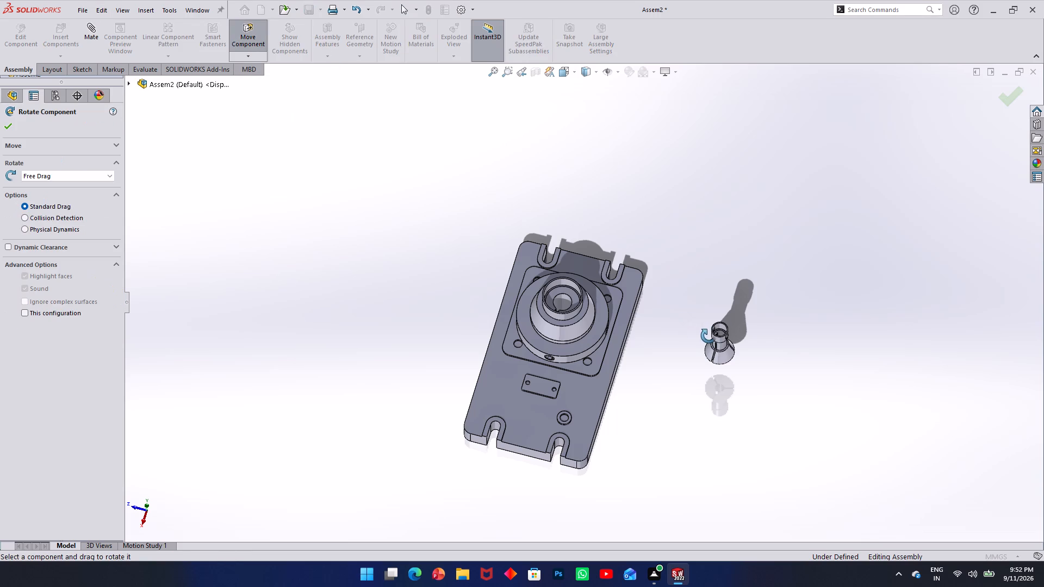
drag(710, 336, 863, 298)
scroll(784, 350, up, 2)
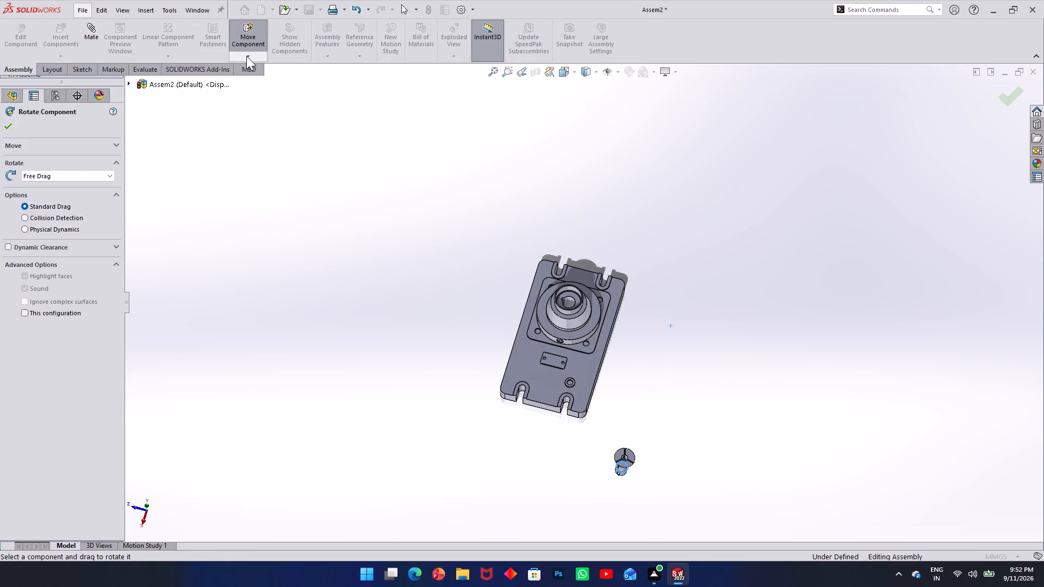
Move the collect next to the base plate's slotted short edge nearest the body.
click(246, 56)
click(254, 72)
drag(610, 452, 610, 432)
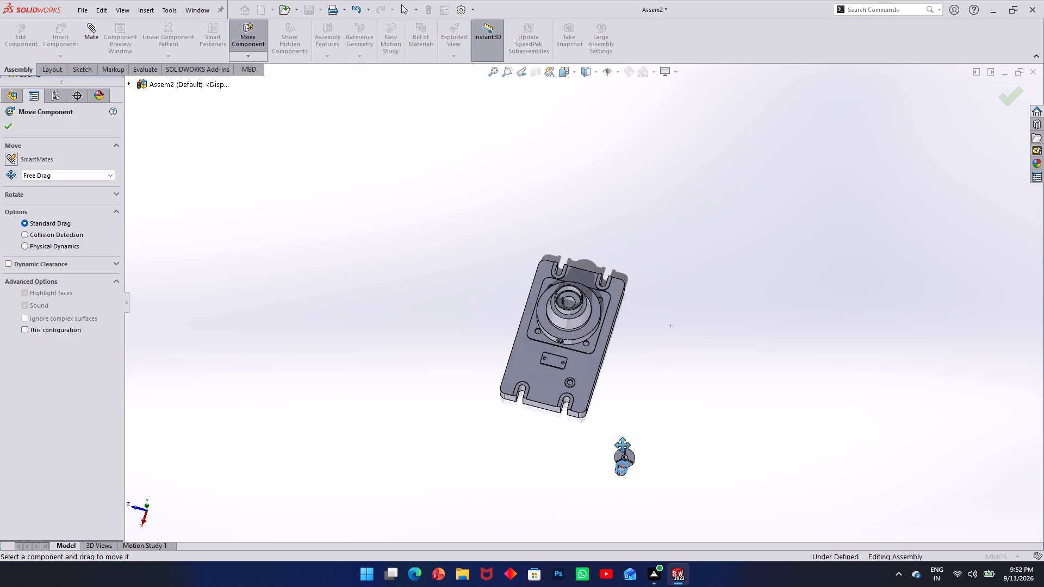
drag(610, 432, 561, 229)
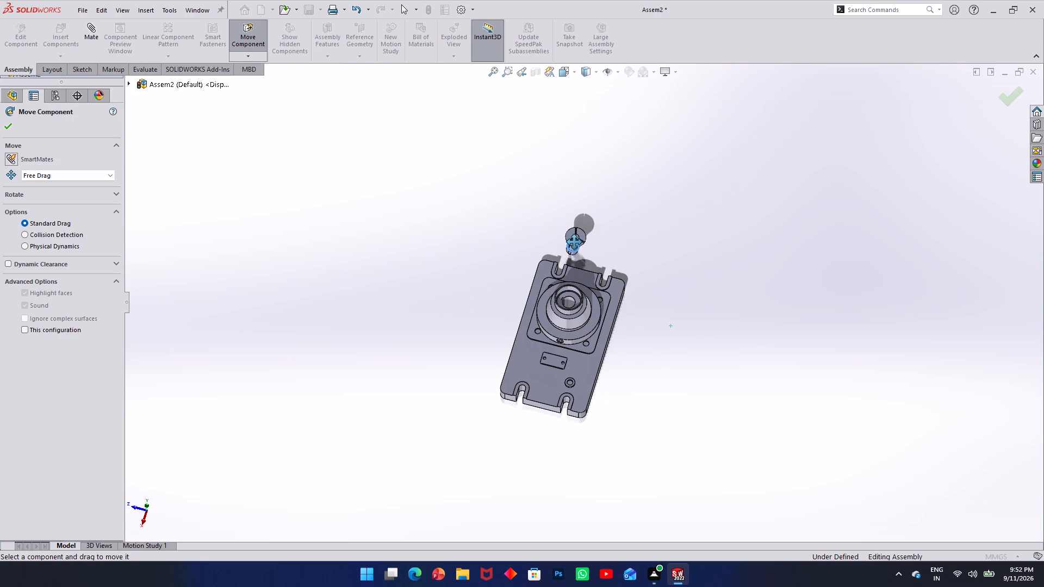
drag(561, 229, 561, 223)
scroll(555, 264, up, 1)
scroll(560, 264, down, 9)
click(702, 215)
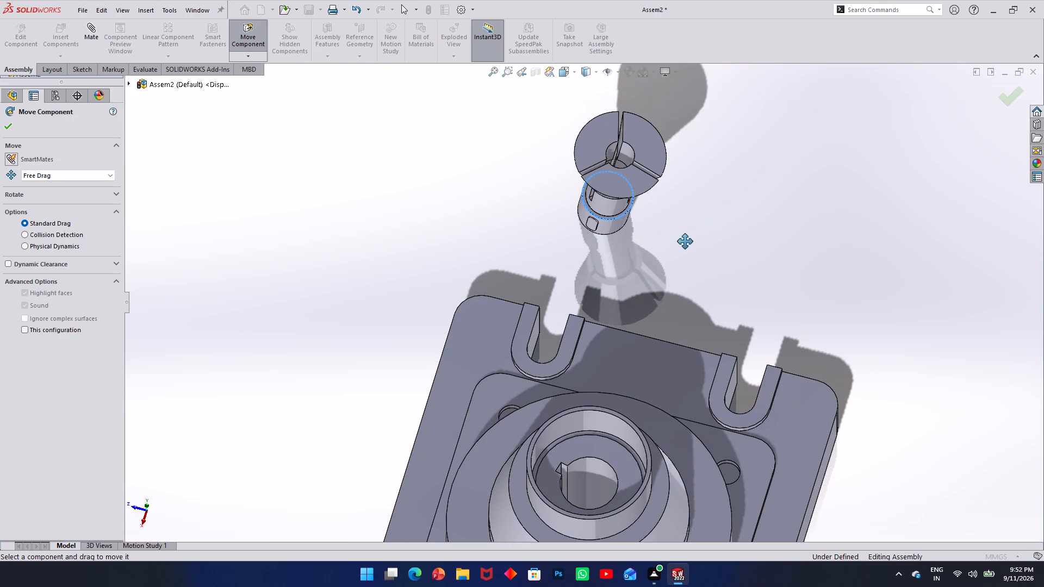
click(613, 224)
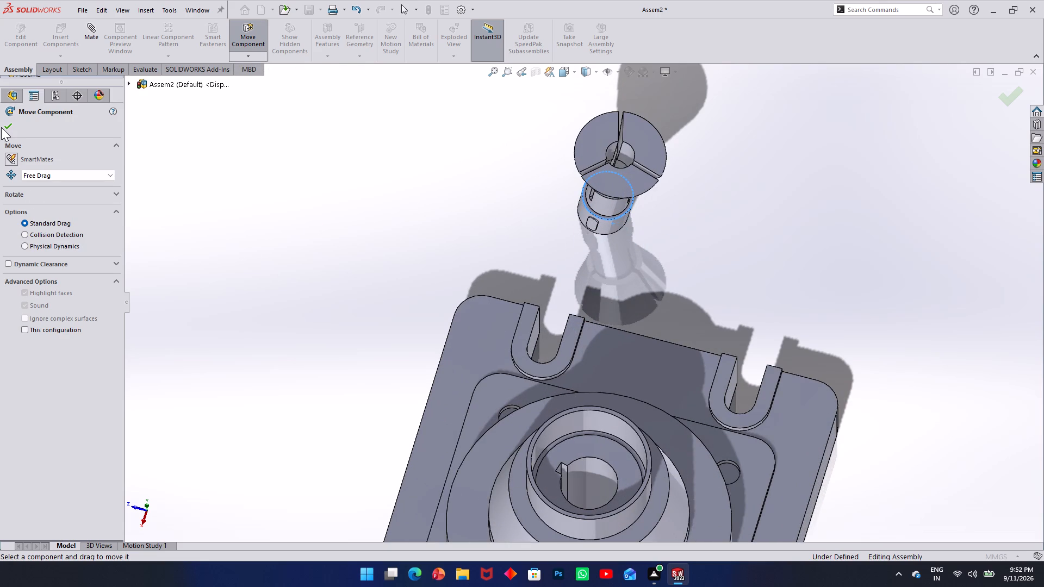
click(1, 127)
click(12, 127)
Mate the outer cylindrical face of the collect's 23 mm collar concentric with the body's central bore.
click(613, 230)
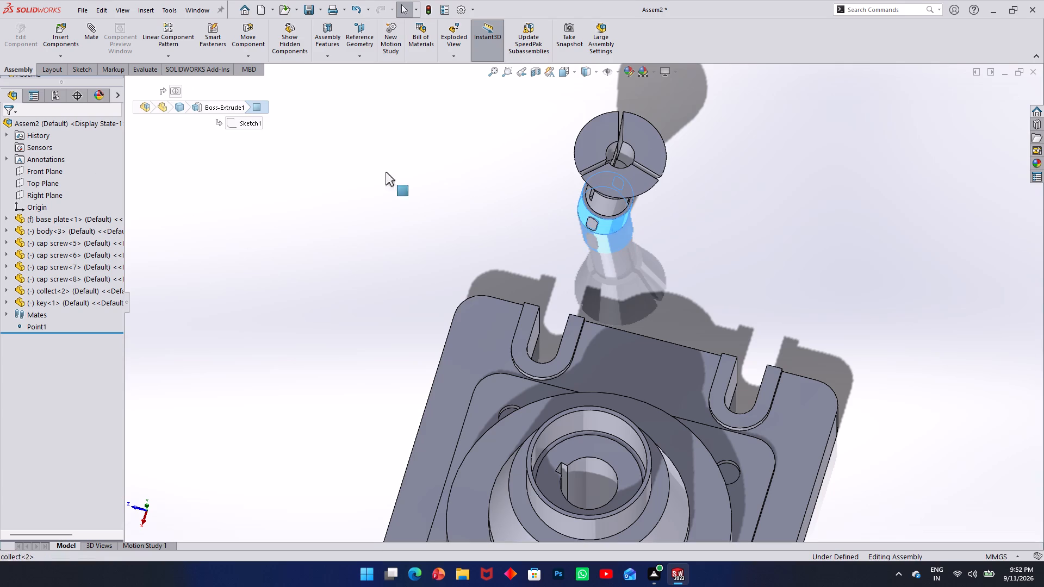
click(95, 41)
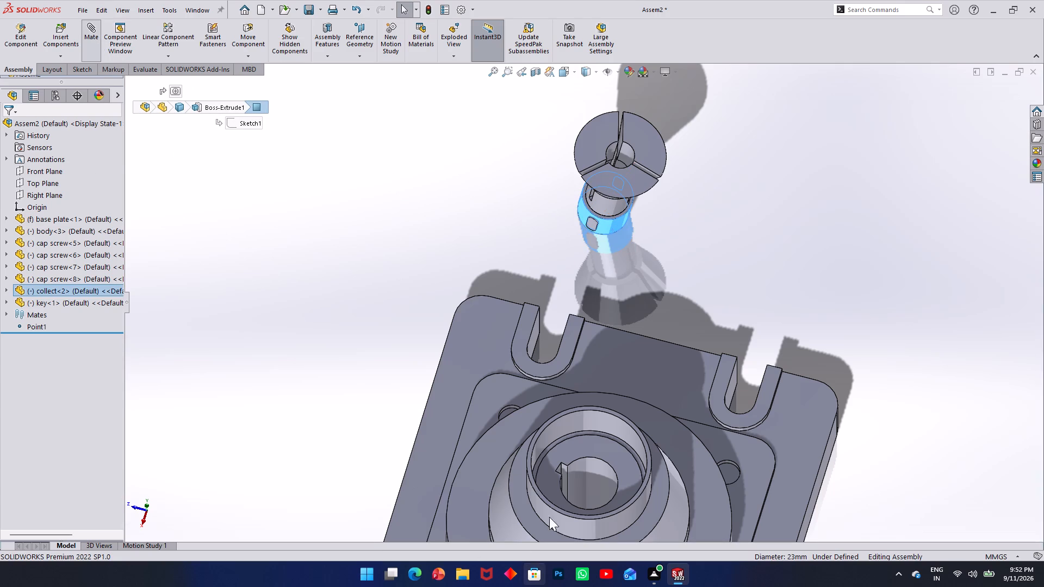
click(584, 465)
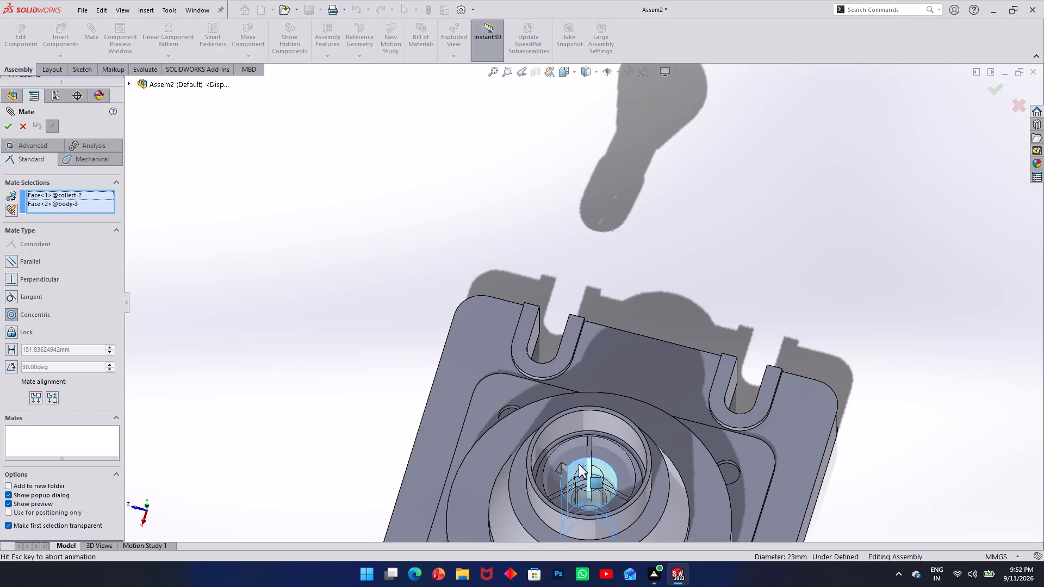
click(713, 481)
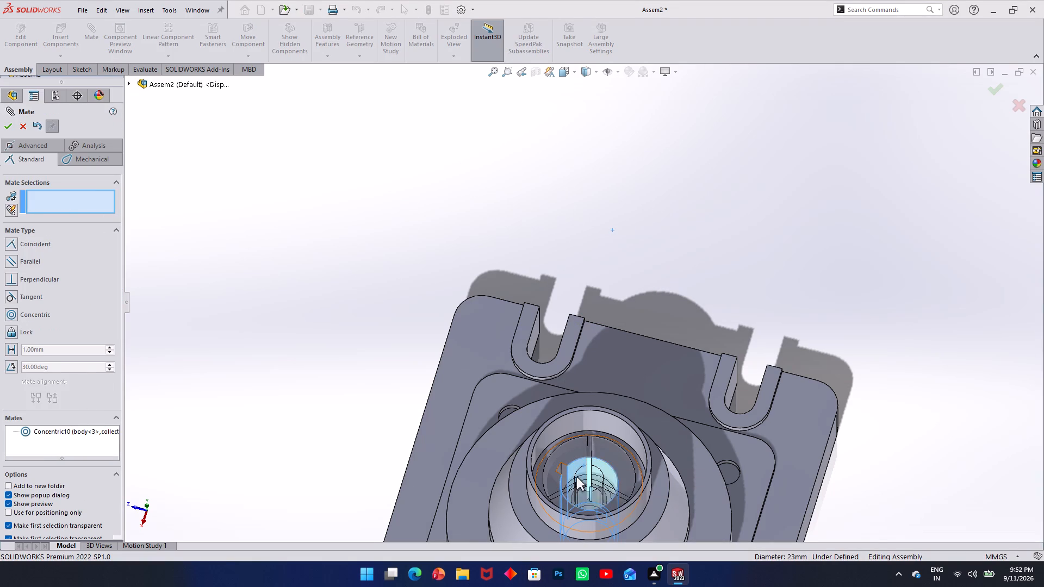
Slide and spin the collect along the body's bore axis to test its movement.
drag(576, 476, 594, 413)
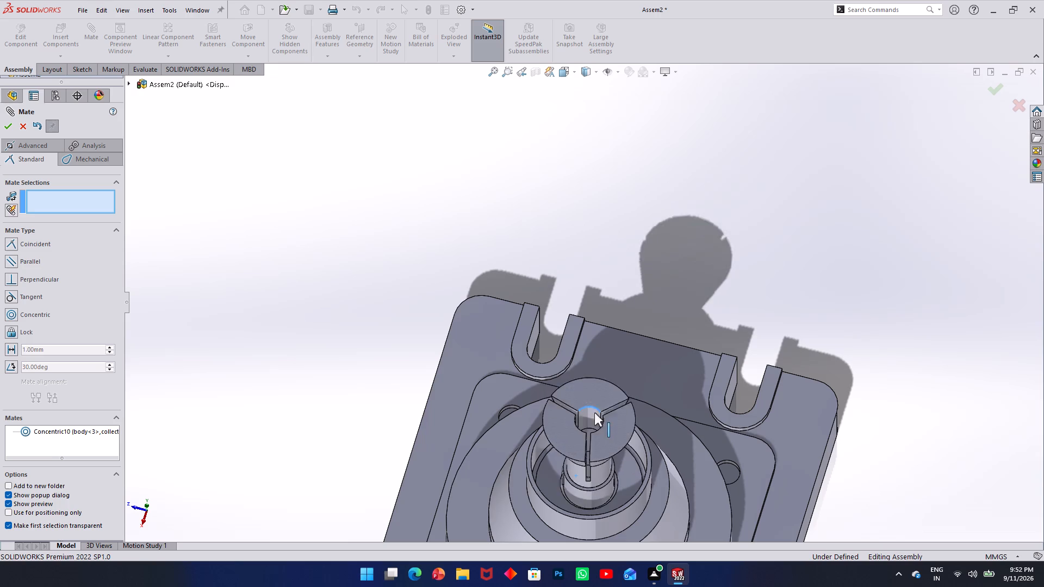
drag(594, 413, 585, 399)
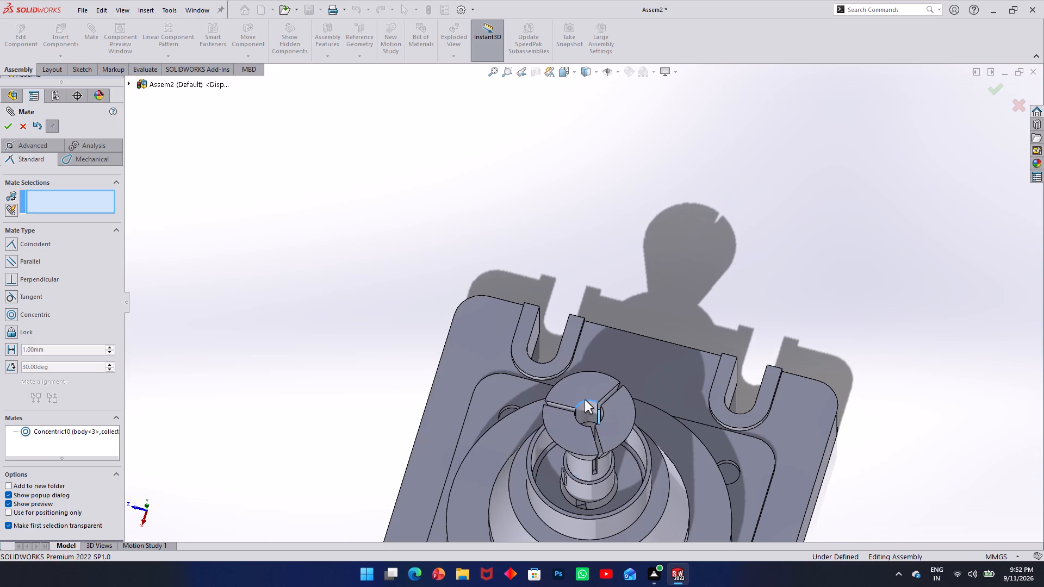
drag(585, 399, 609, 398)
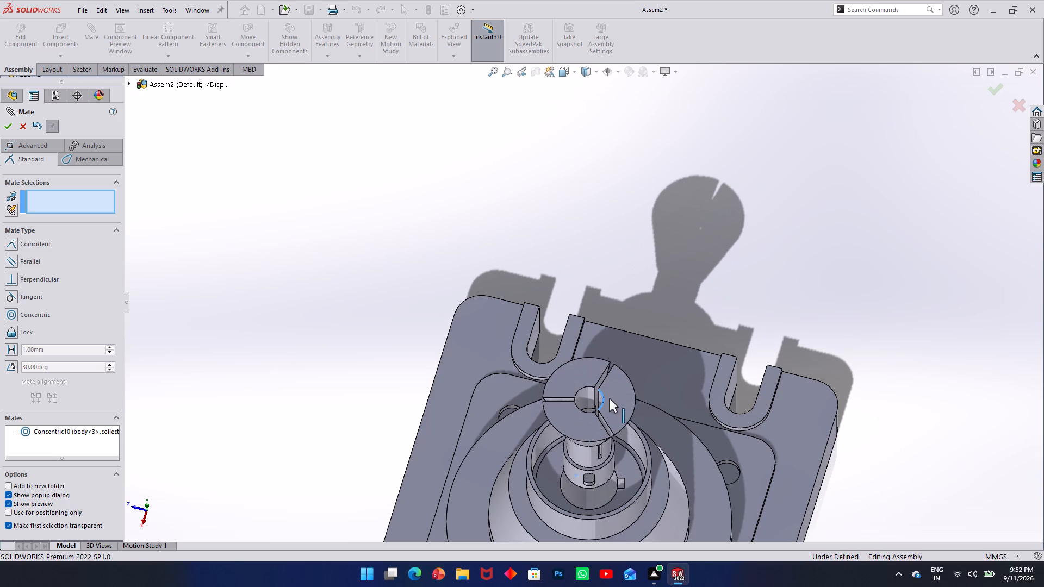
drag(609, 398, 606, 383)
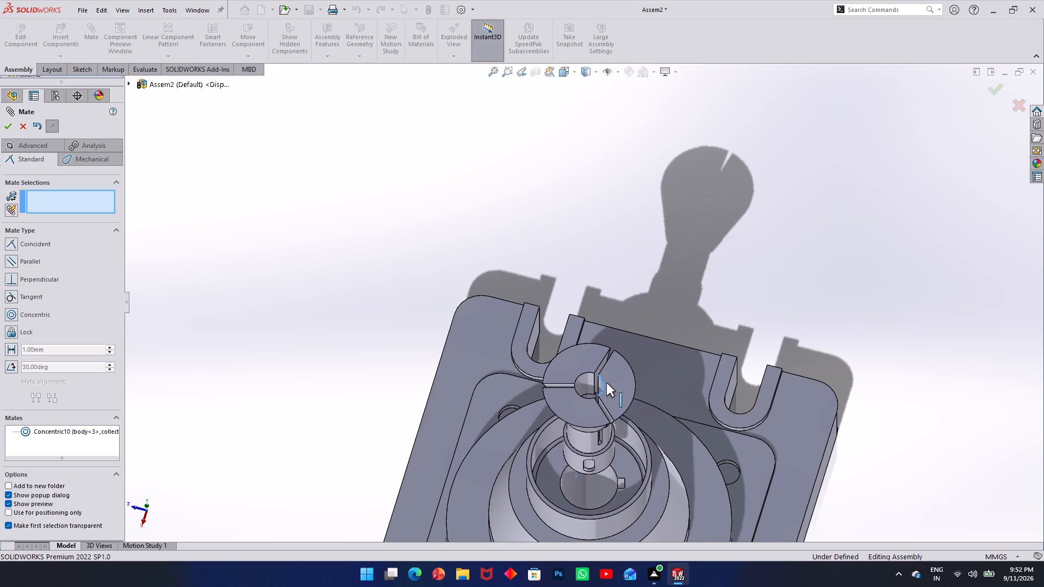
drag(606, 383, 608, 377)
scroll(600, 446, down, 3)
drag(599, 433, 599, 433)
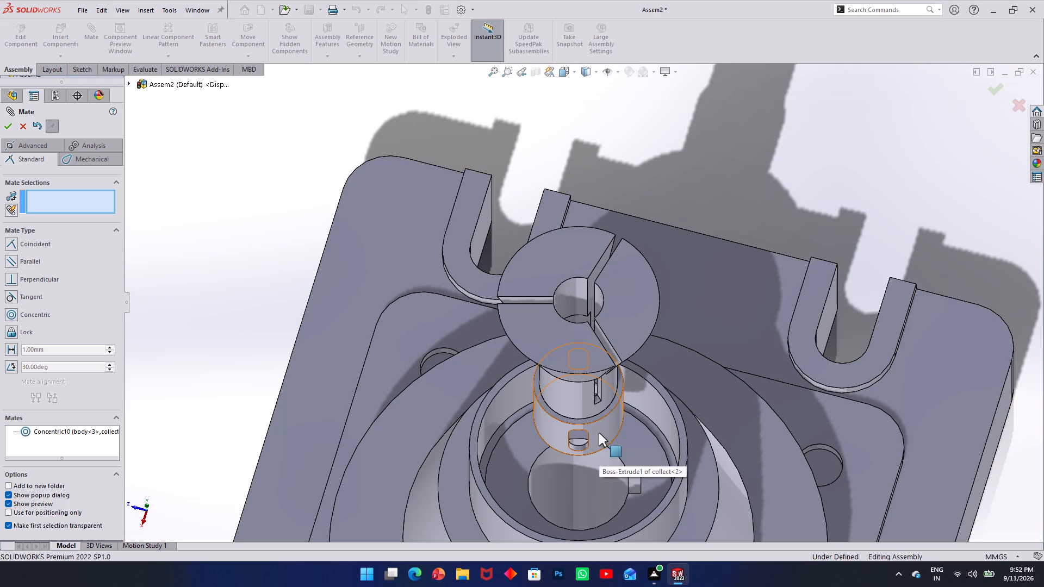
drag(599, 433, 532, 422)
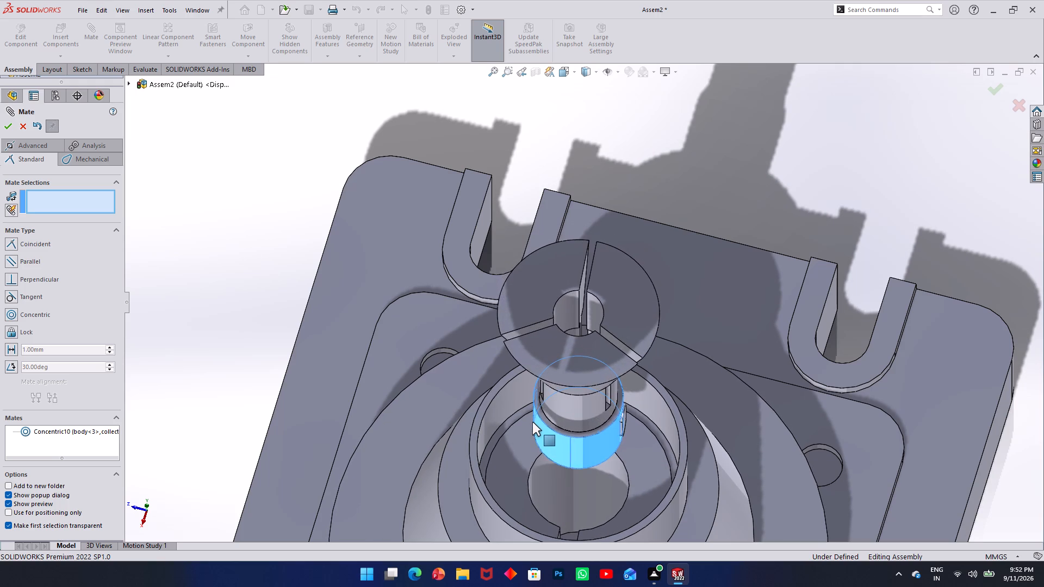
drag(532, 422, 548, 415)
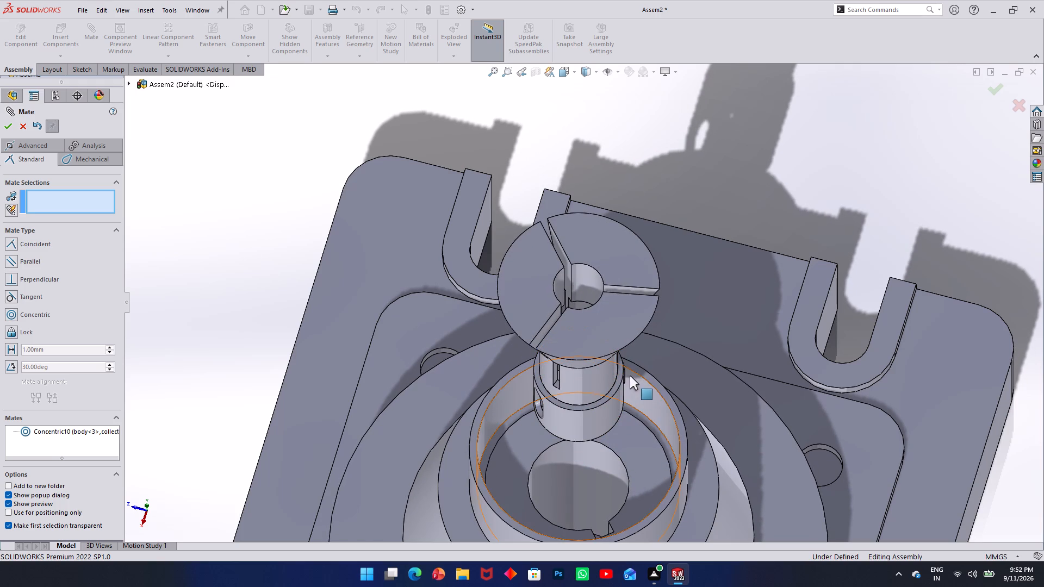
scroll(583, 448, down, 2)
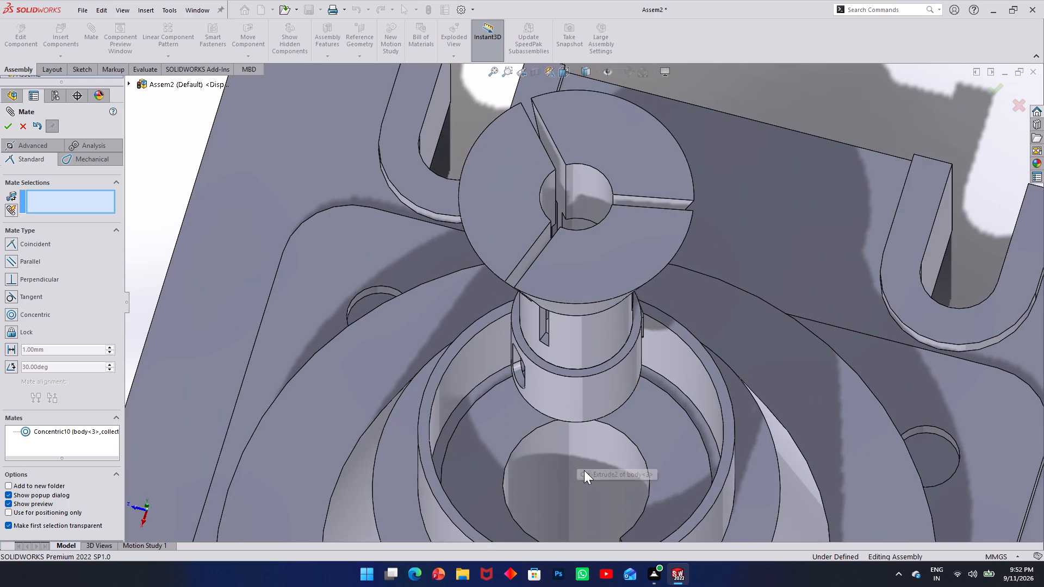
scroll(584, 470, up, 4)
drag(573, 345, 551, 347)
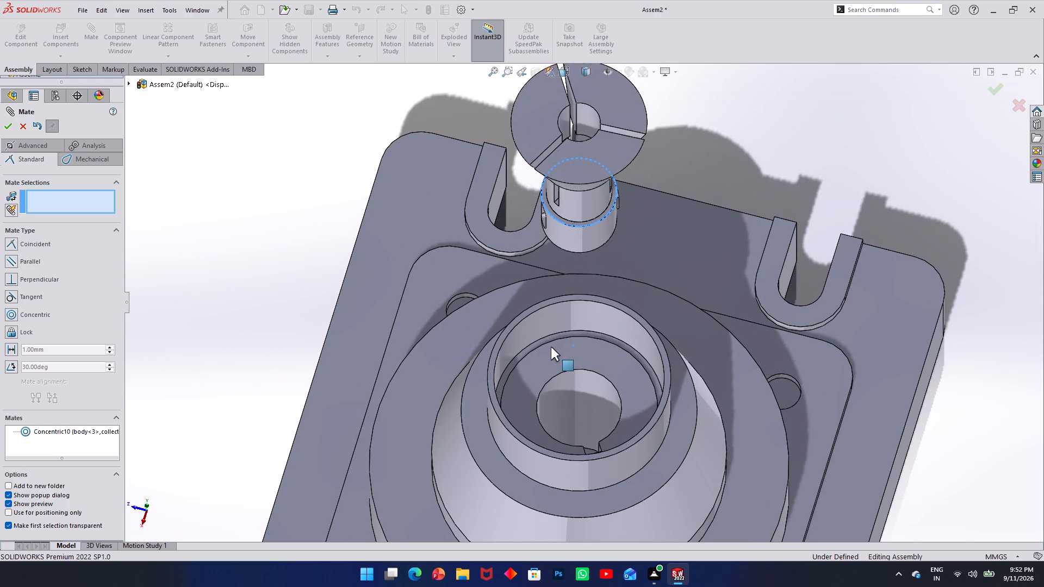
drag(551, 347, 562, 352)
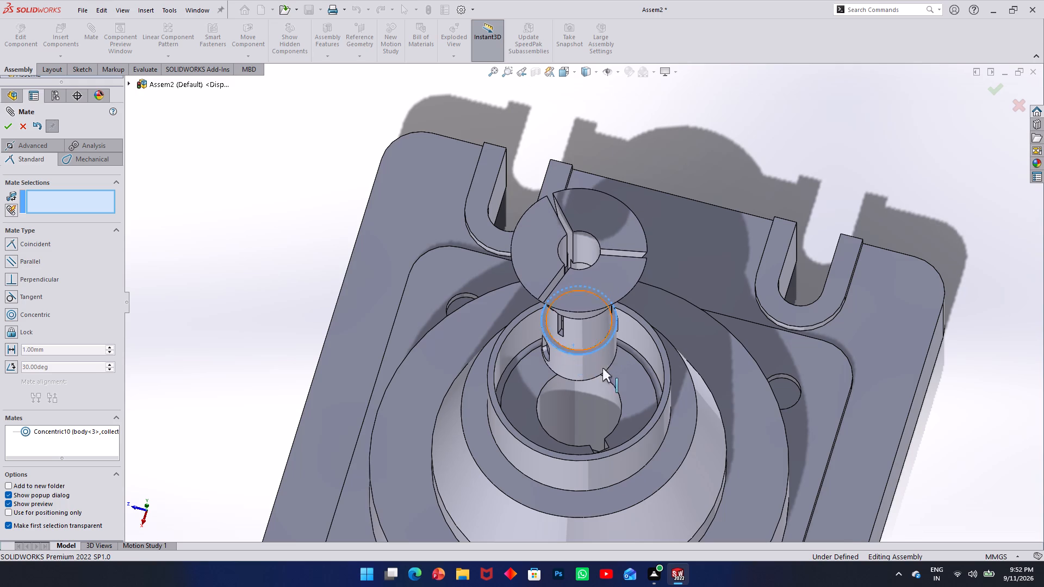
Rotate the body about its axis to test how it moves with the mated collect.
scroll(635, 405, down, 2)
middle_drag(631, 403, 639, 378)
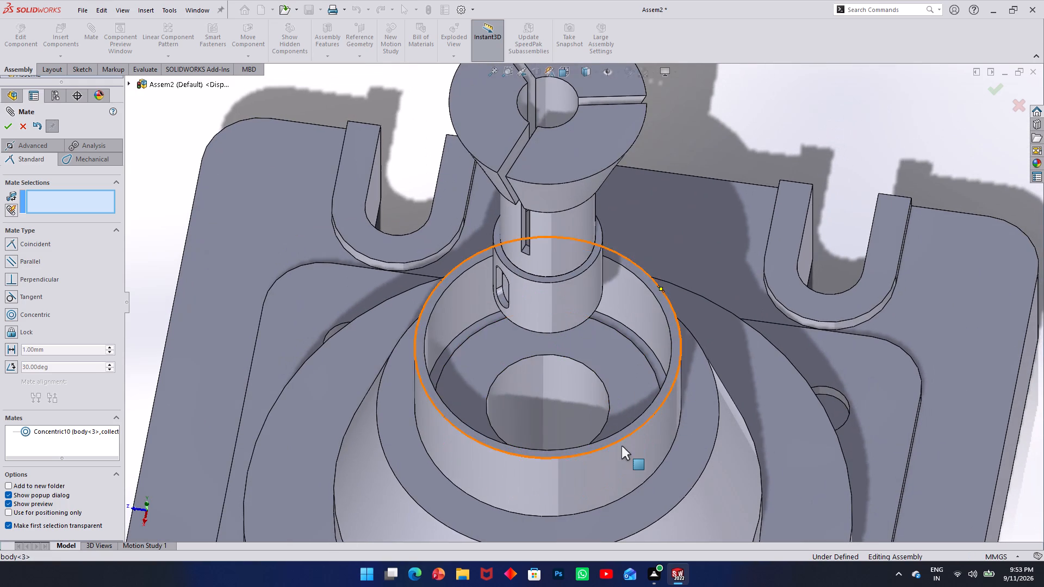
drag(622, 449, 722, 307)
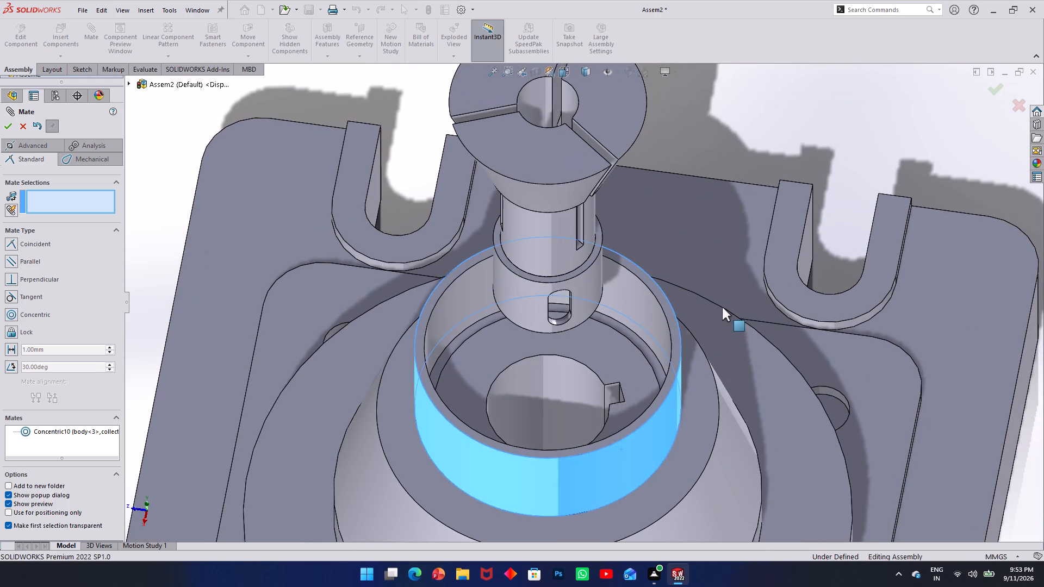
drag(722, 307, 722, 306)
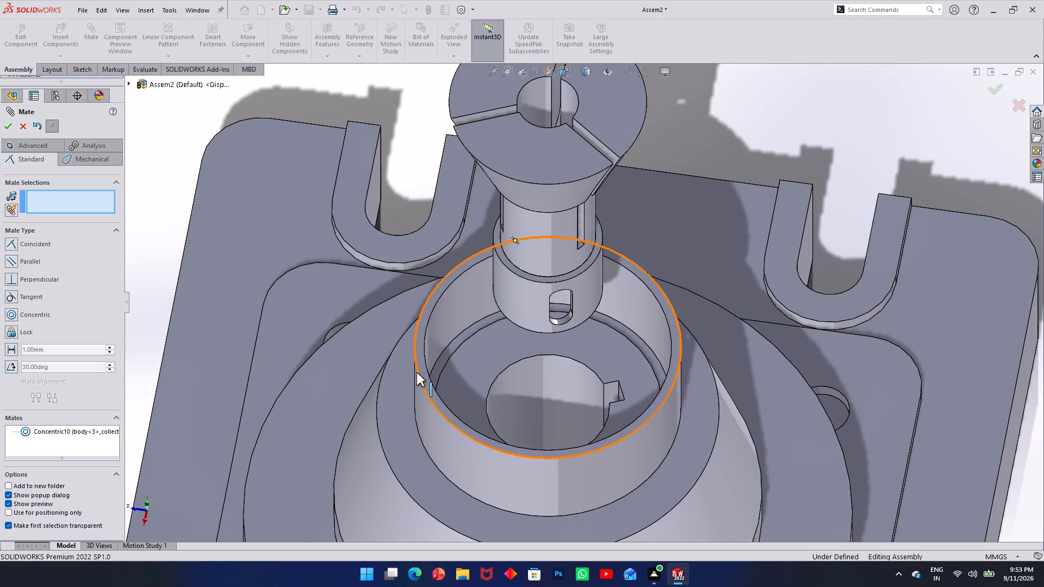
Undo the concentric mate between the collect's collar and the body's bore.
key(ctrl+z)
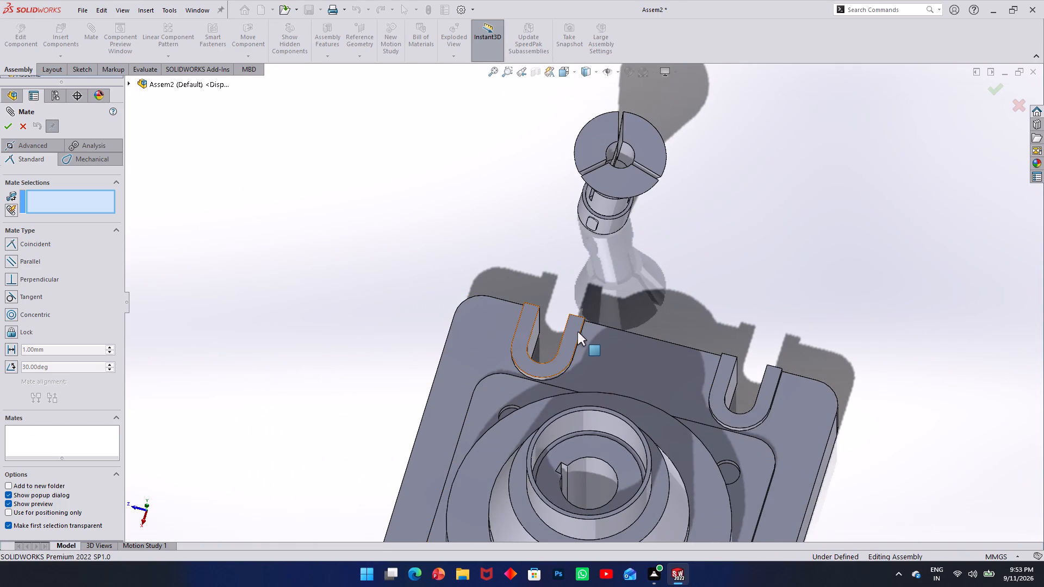
Add a Lock mate between the body's lower flange top face and the hex socket face of cap screw<8>.
scroll(606, 337, up, 2)
scroll(656, 449, down, 4)
middle_drag(629, 436, 580, 312)
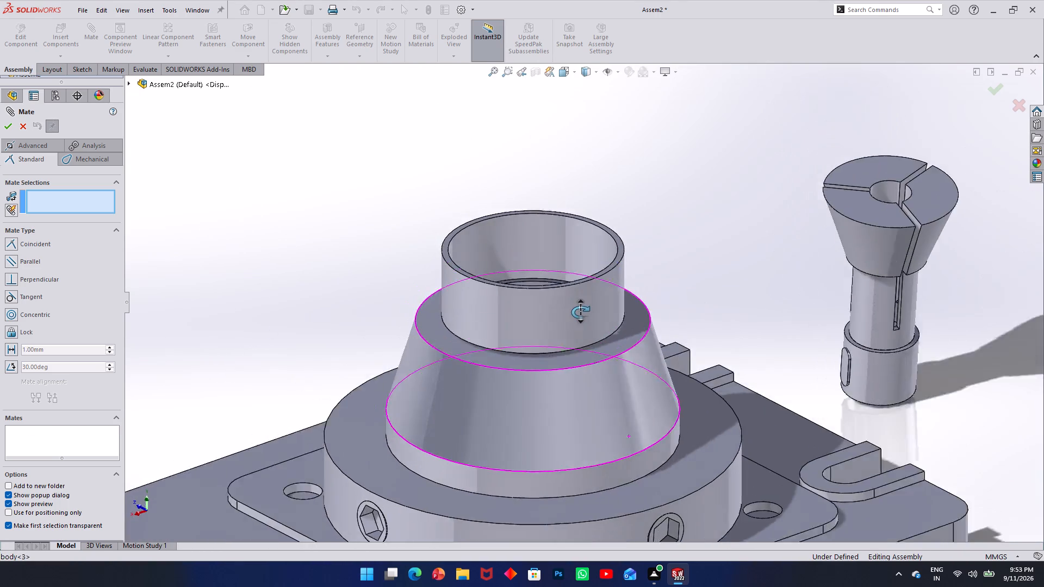
middle_drag(580, 312, 580, 311)
scroll(605, 455, up, 4)
click(608, 392)
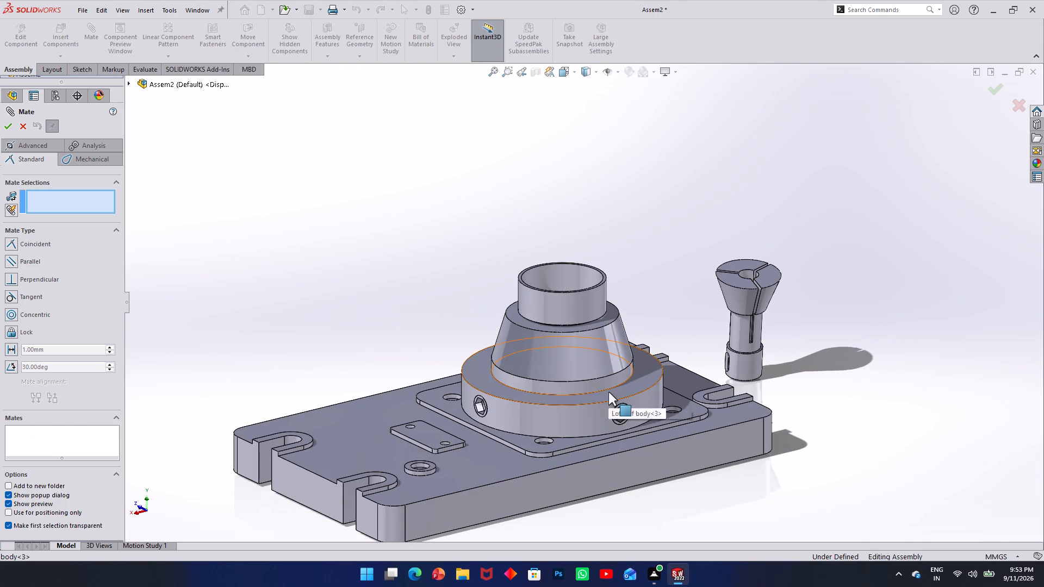
middle_drag(594, 436, 579, 384)
middle_drag(588, 446, 587, 444)
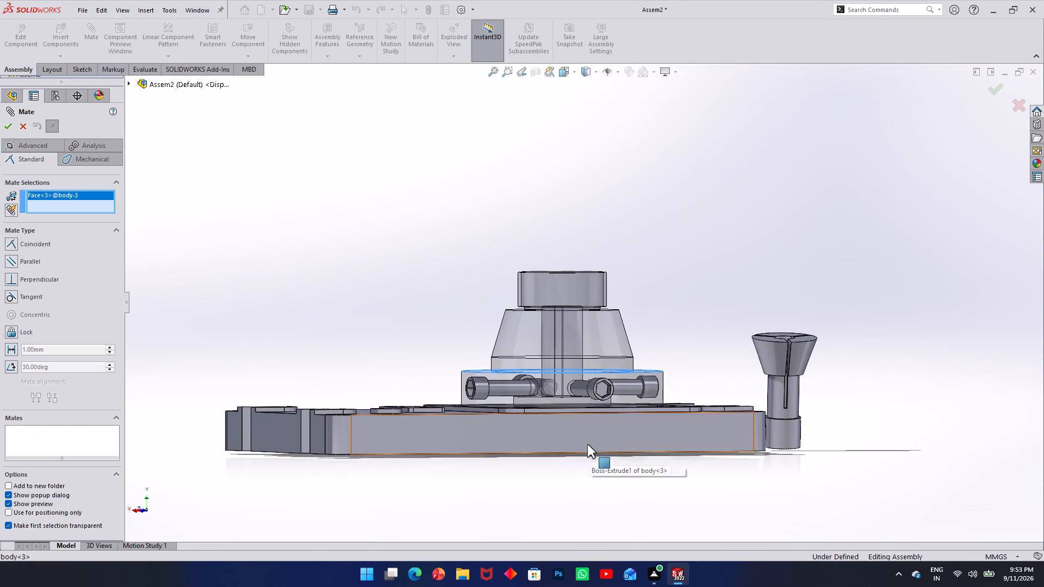
middle_drag(587, 444, 591, 545)
scroll(606, 421, down, 2)
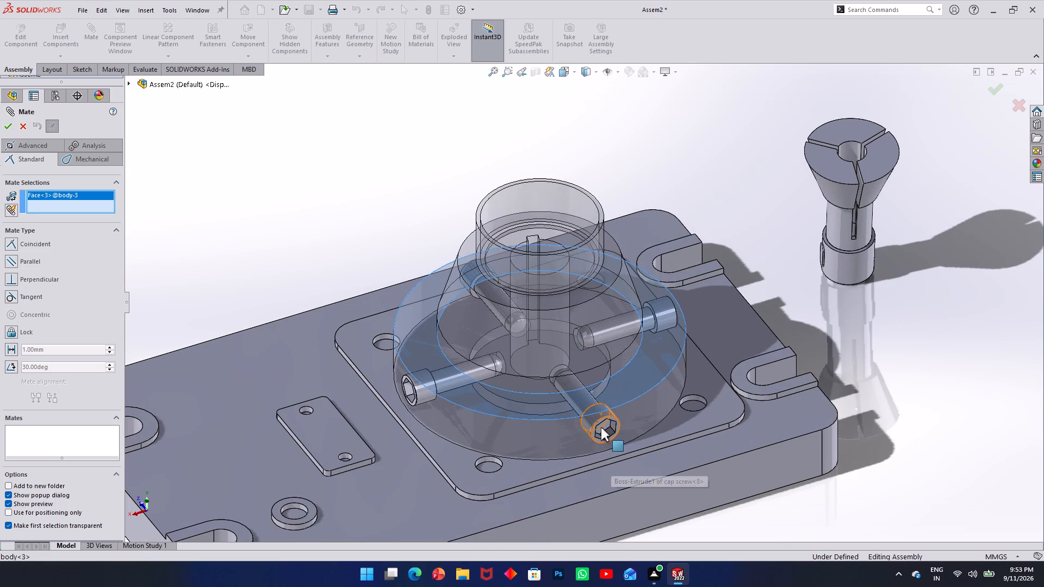
click(607, 434)
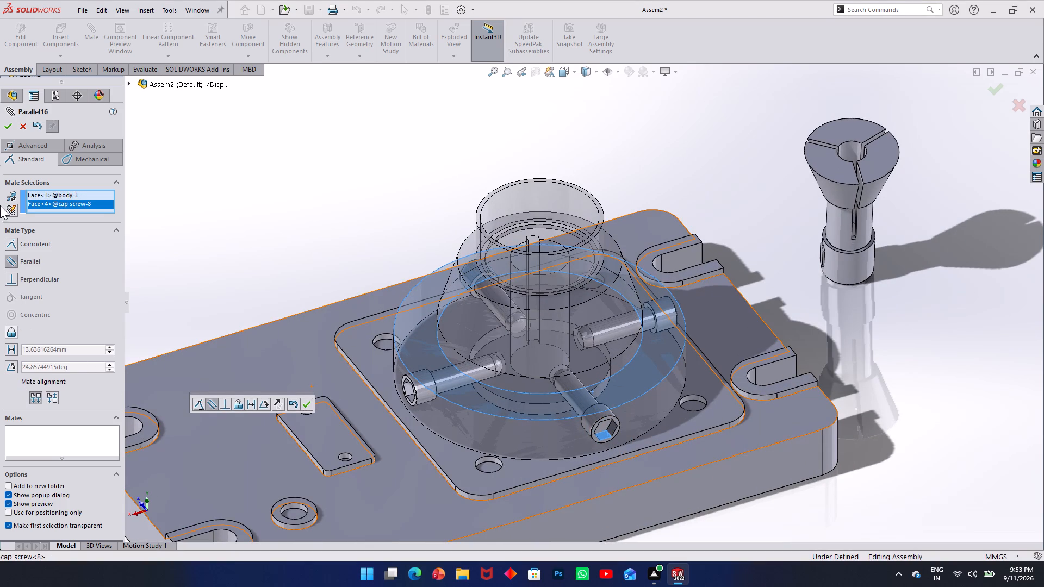
click(17, 329)
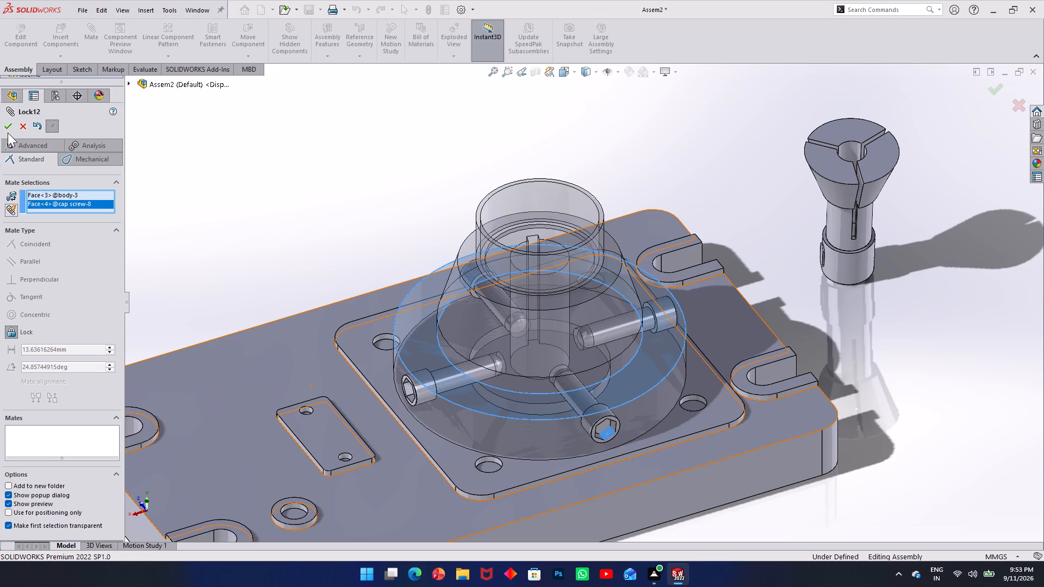
click(8, 130)
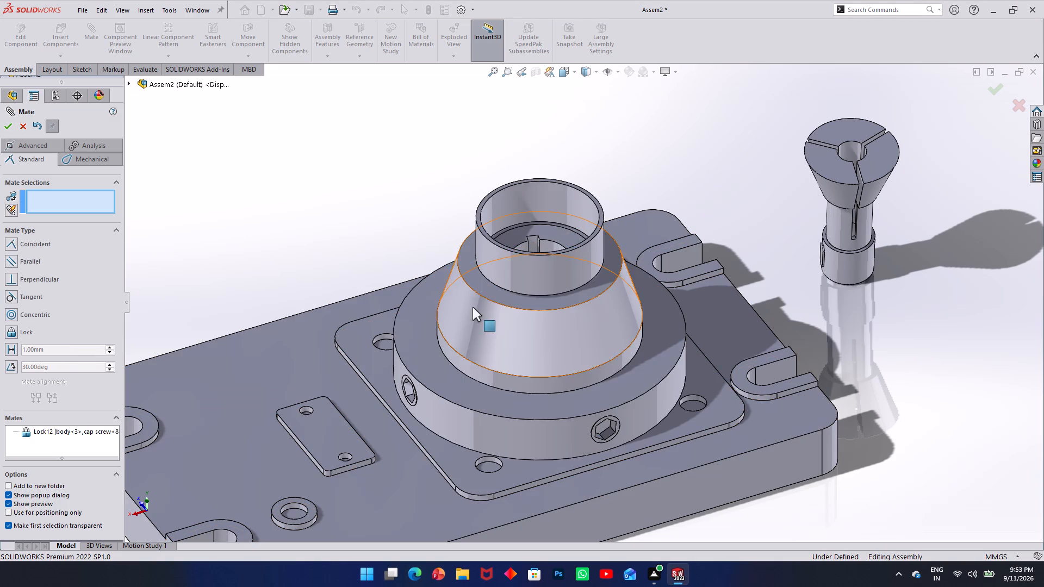
Rotate the body about its axis to test its movement after the cap screw lock.
drag(613, 301, 476, 326)
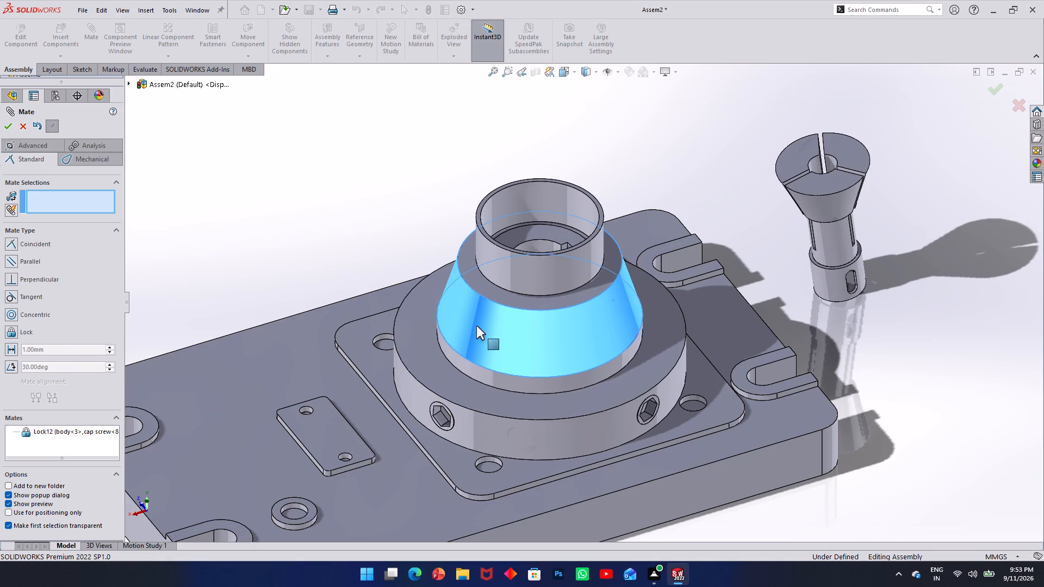
drag(476, 326, 477, 326)
scroll(641, 376, down, 1)
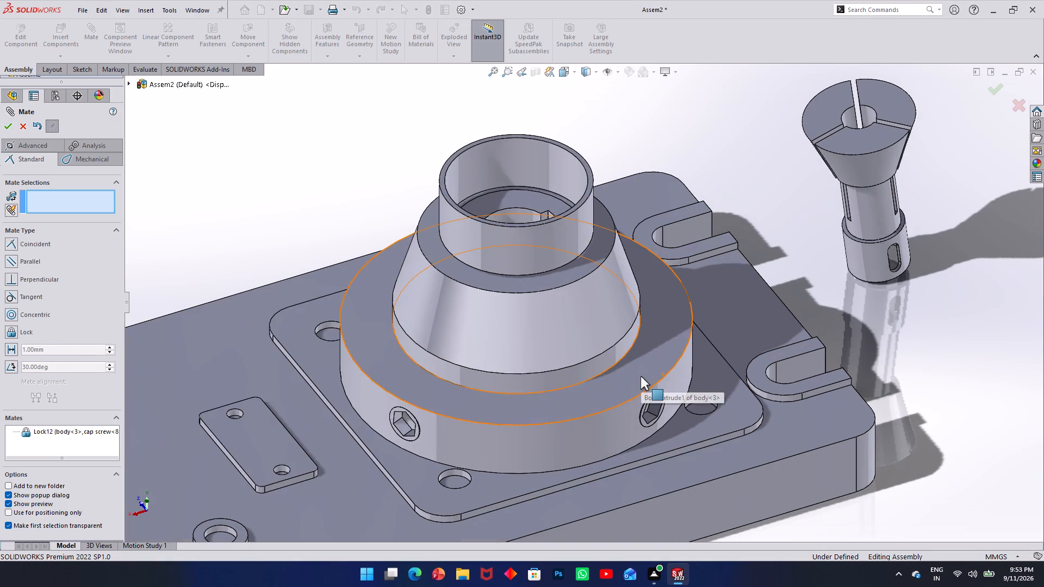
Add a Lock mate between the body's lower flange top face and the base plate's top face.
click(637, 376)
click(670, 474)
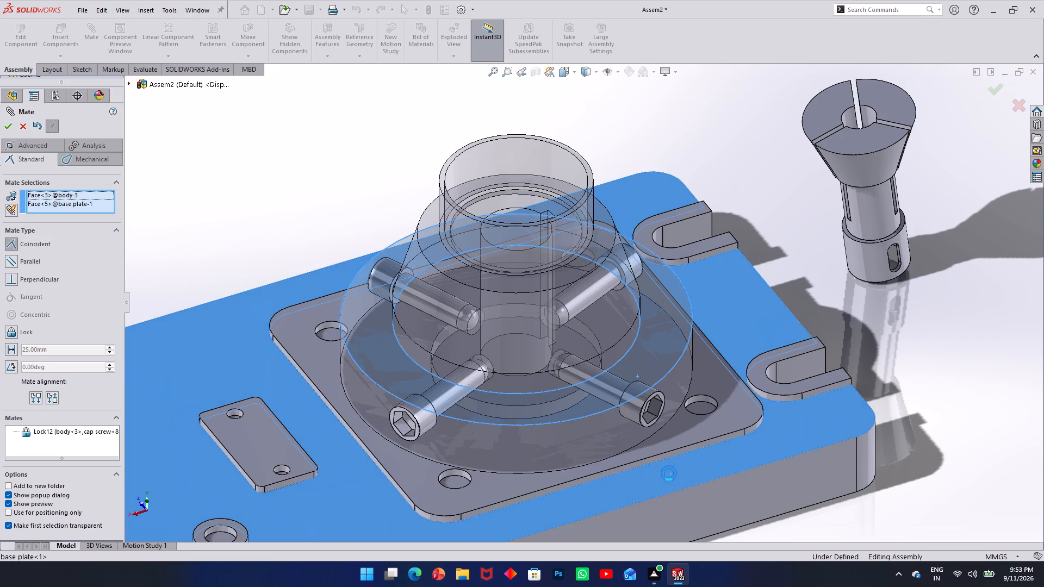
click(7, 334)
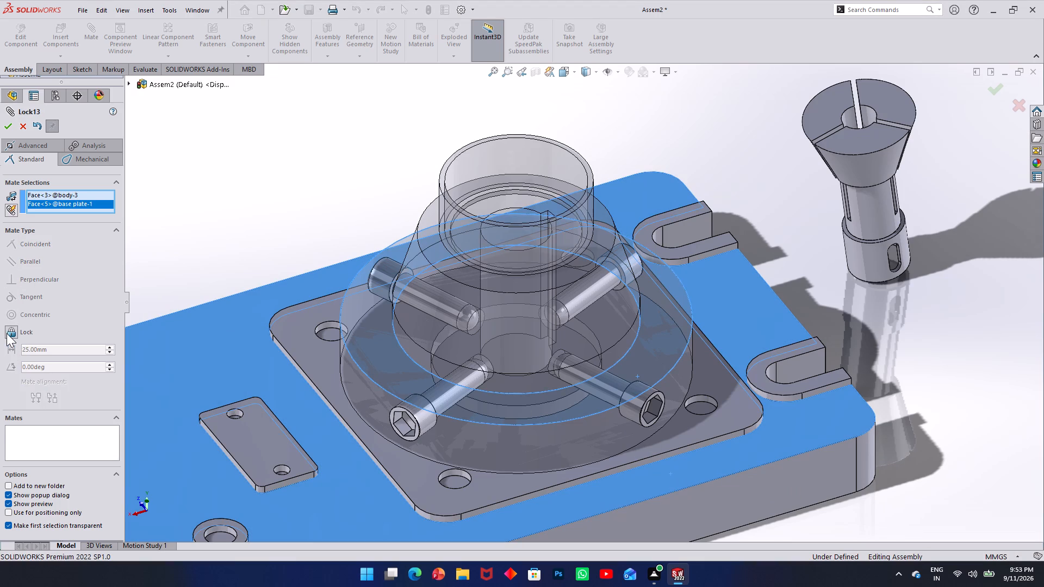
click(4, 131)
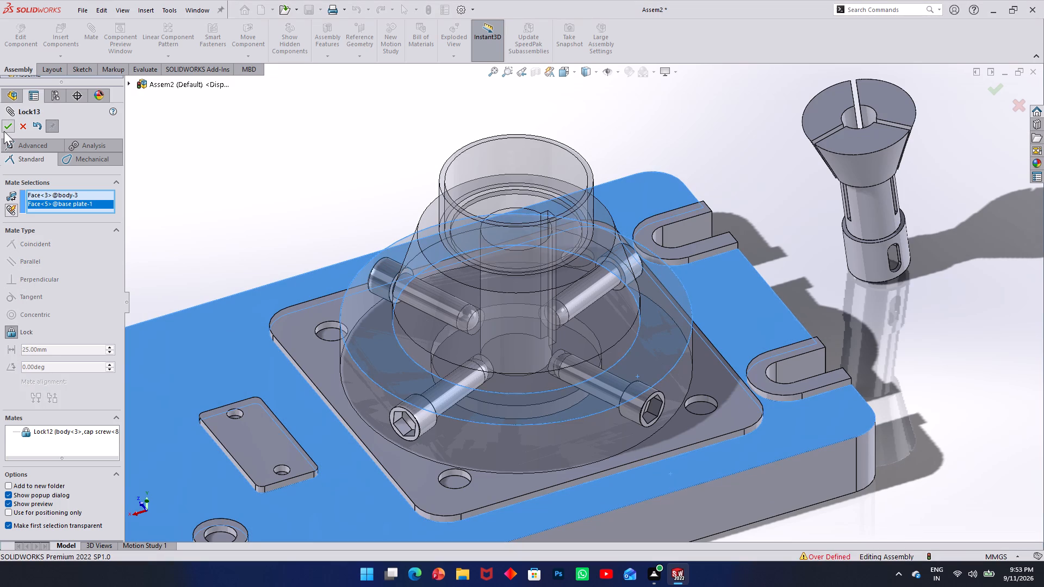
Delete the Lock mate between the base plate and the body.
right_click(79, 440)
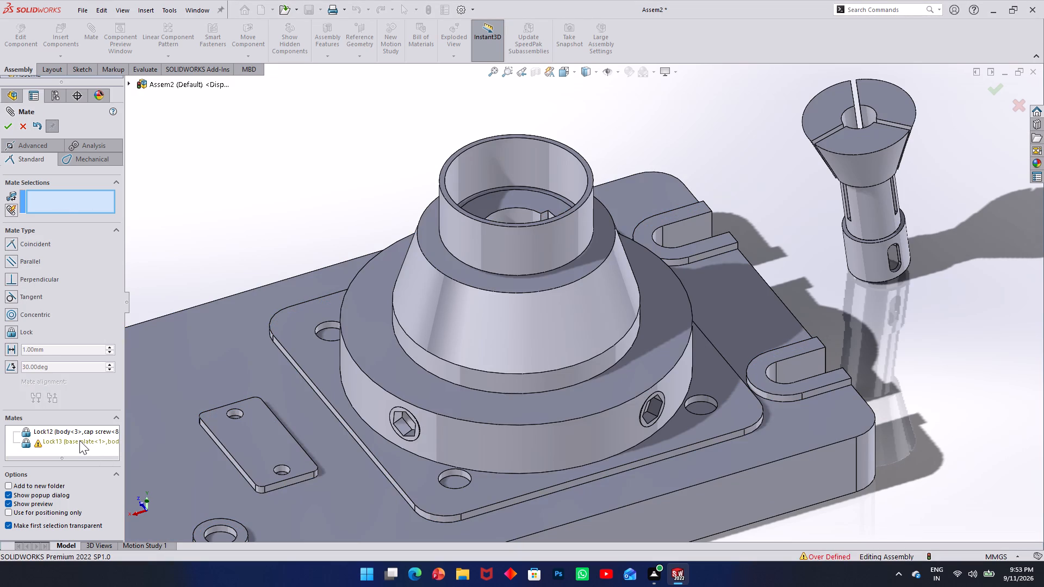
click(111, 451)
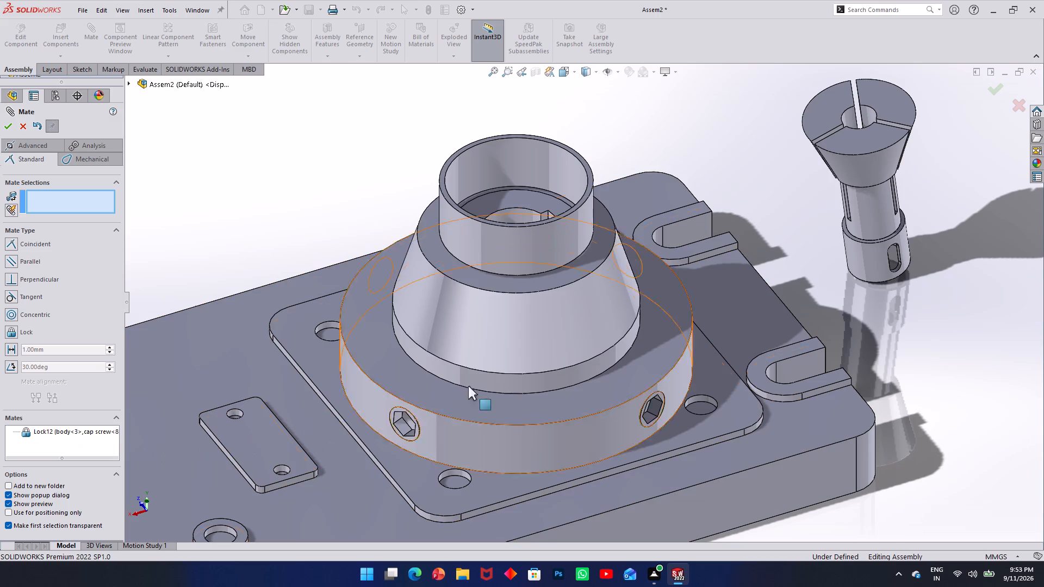
Rotate the body about its axis to test its movement without the base plate lock.
middle_drag(617, 338, 572, 351)
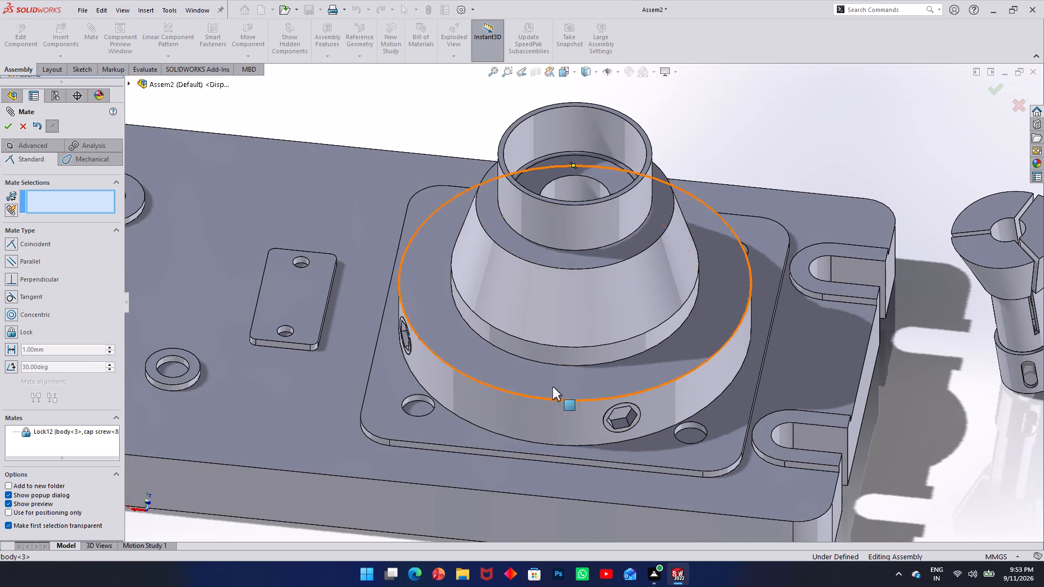
drag(568, 385, 399, 370)
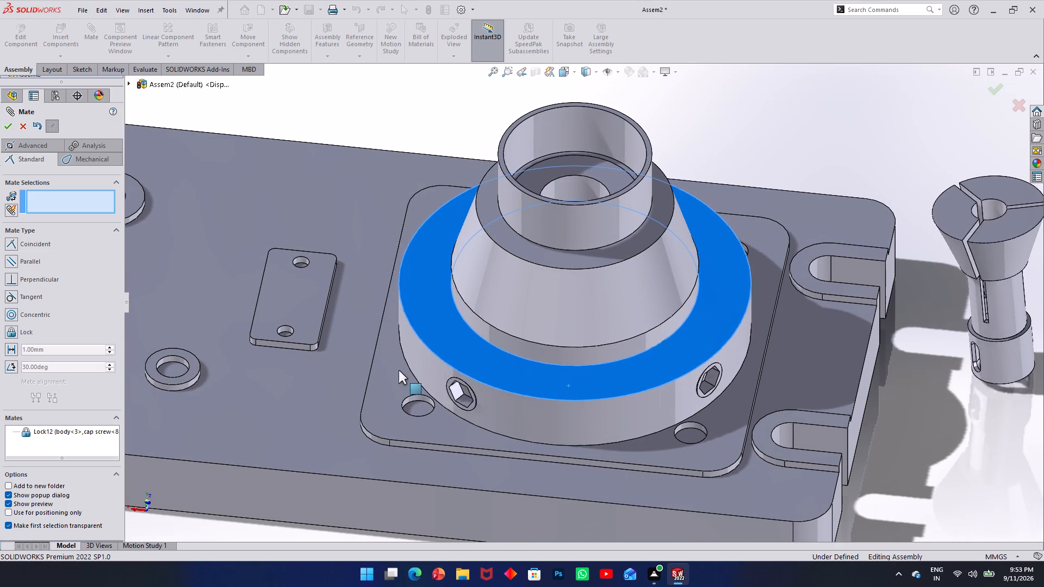
drag(399, 370, 252, 370)
drag(686, 363, 587, 367)
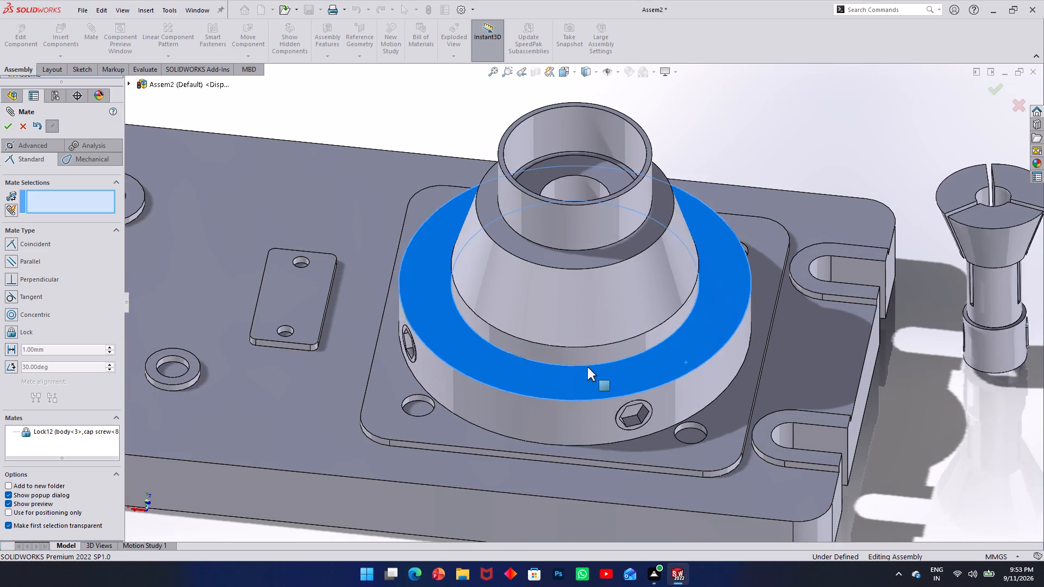
drag(587, 367, 463, 328)
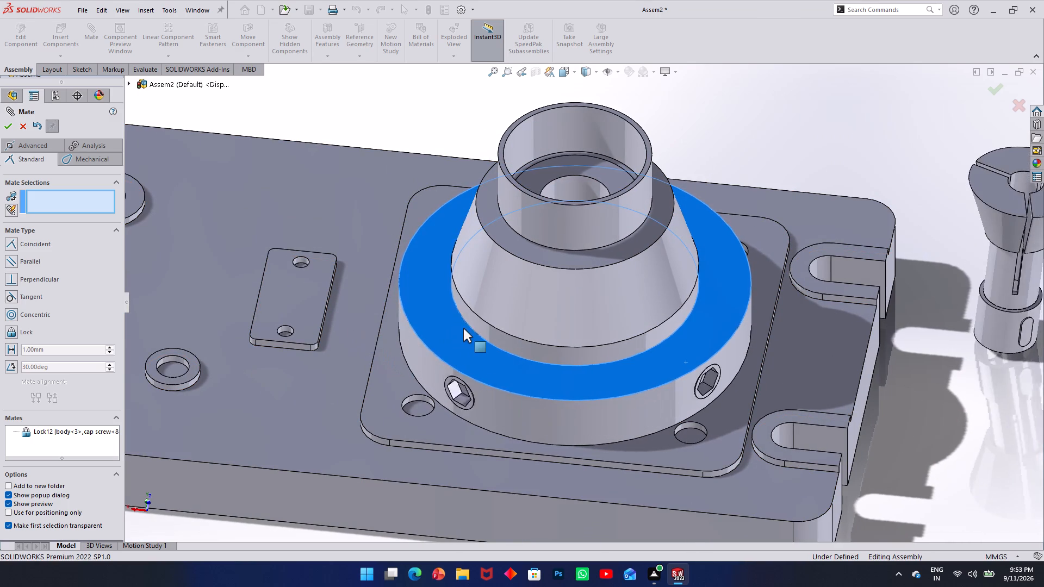
drag(463, 328, 481, 328)
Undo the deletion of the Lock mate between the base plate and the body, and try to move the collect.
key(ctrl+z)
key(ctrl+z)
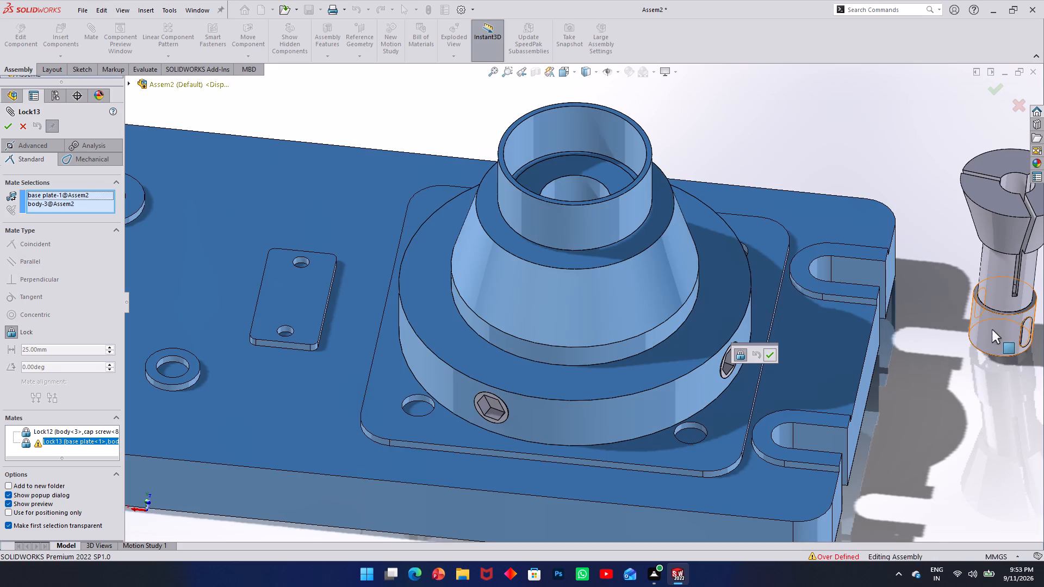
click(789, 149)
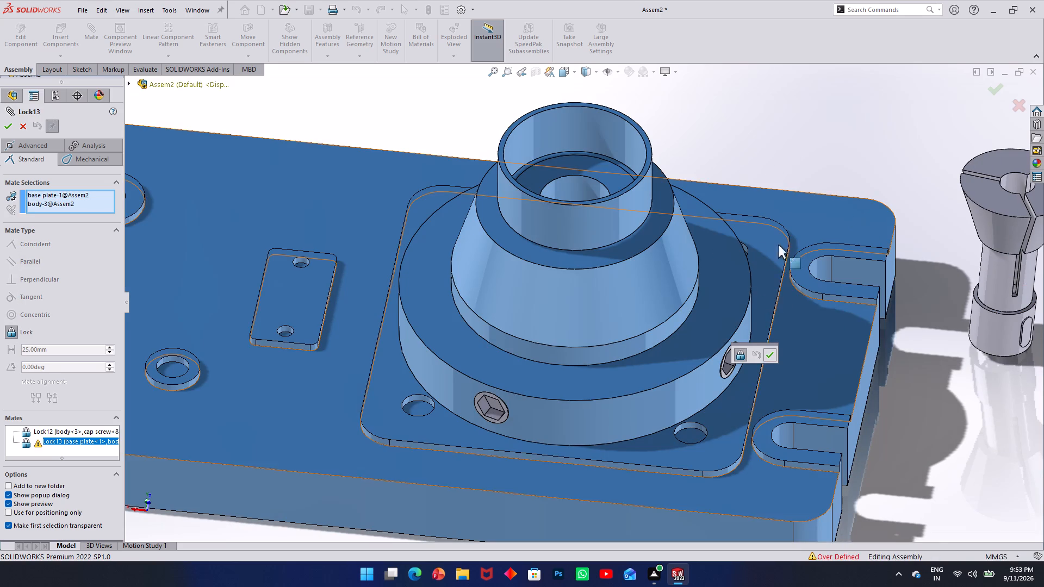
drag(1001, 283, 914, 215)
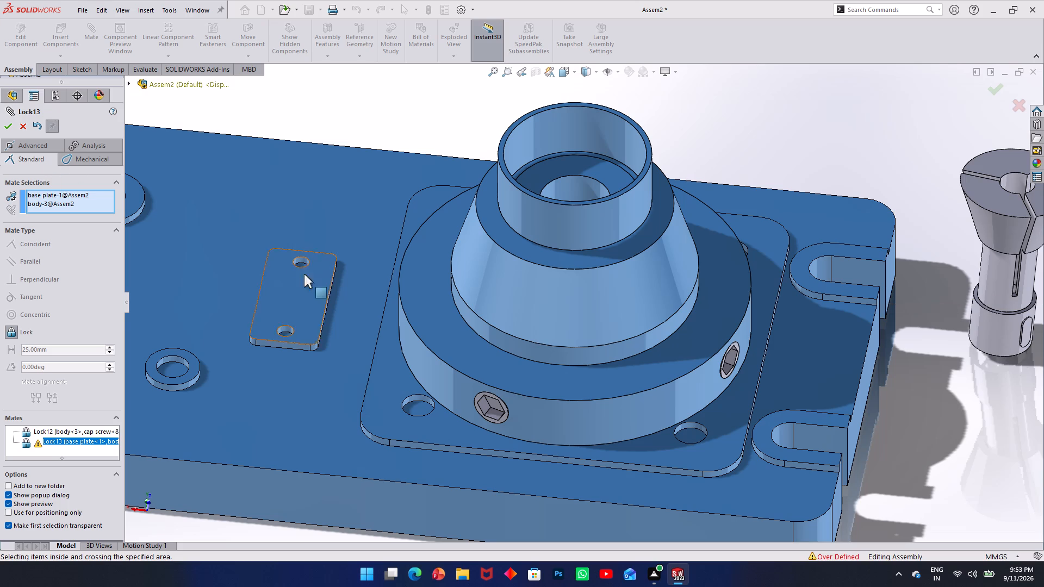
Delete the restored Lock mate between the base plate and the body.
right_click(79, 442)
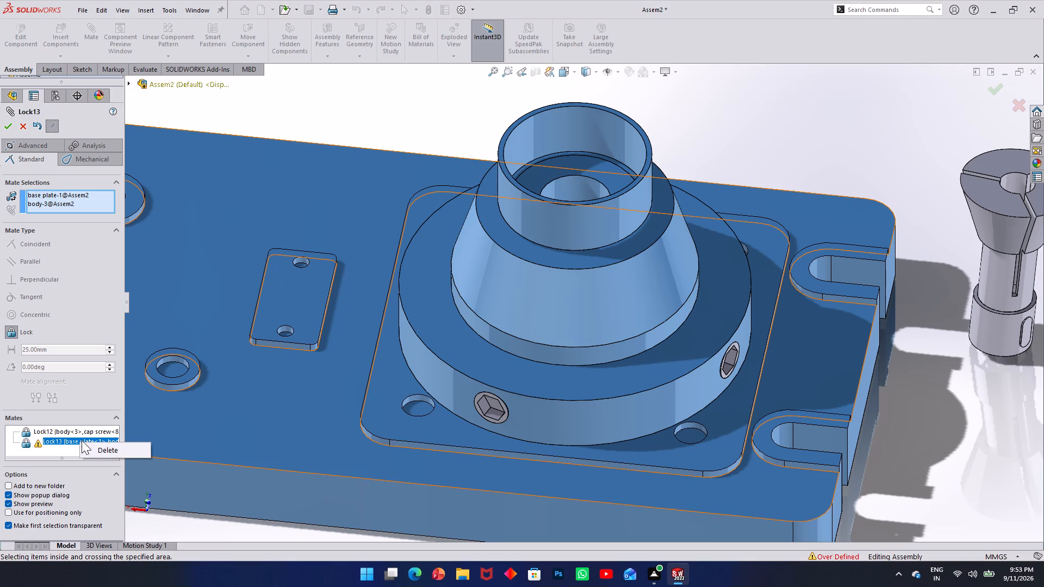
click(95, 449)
Rotate the body about its axis to check its movement, and leave the Mate command.
drag(667, 322, 575, 363)
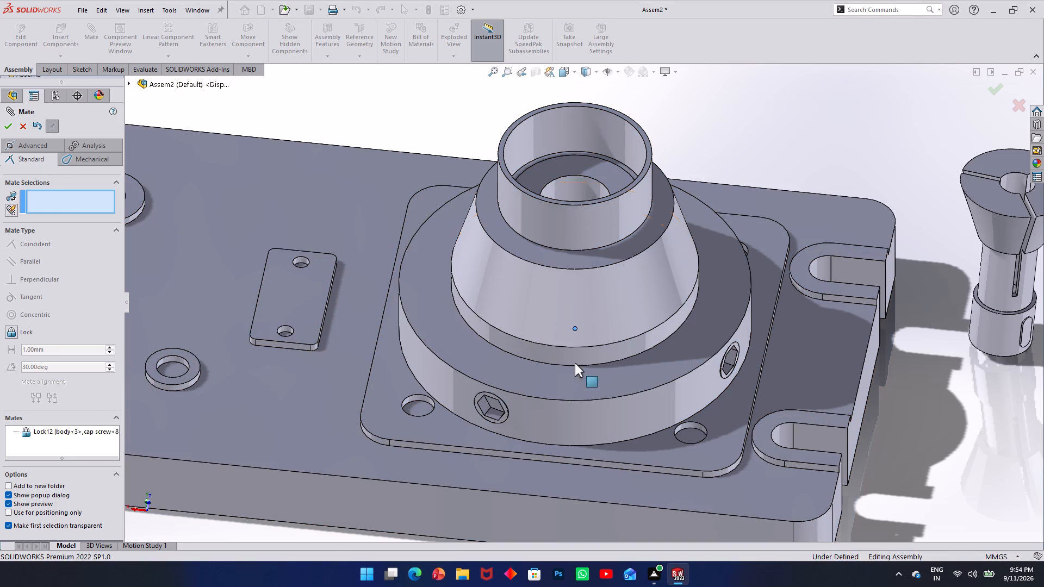
drag(575, 363, 408, 352)
drag(476, 390, 742, 389)
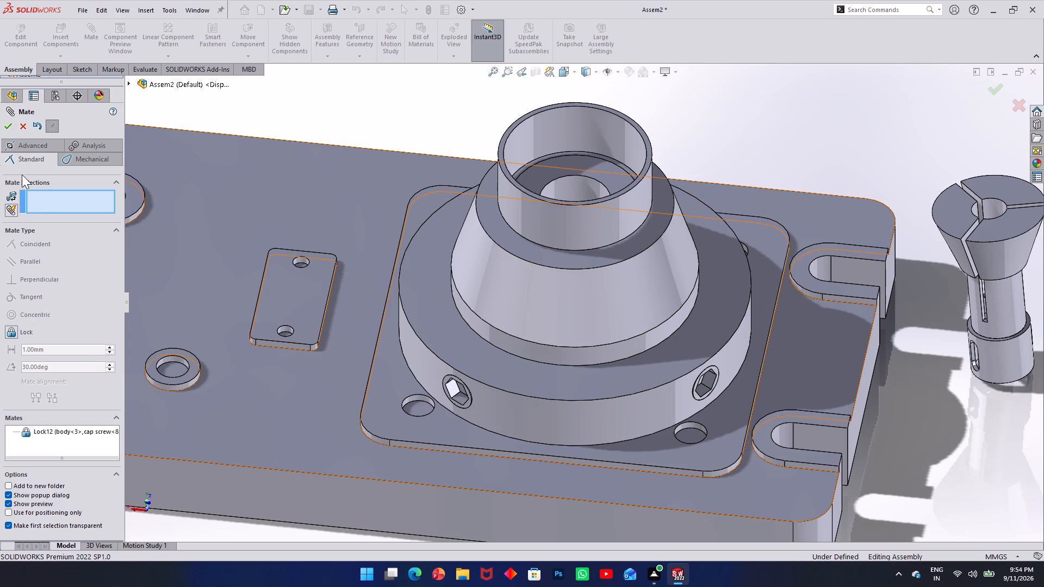
click(22, 127)
Examine the key's face on the collect's collar and the keyway inside the body's bore.
scroll(765, 299, up, 5)
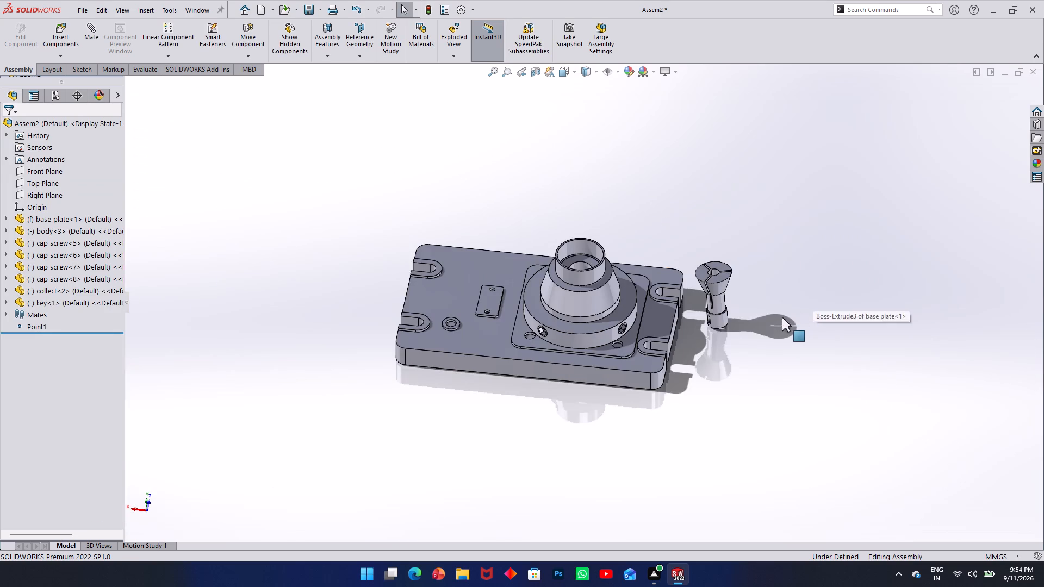
scroll(770, 322, down, 4)
scroll(614, 314, down, 6)
middle_drag(625, 299, 559, 295)
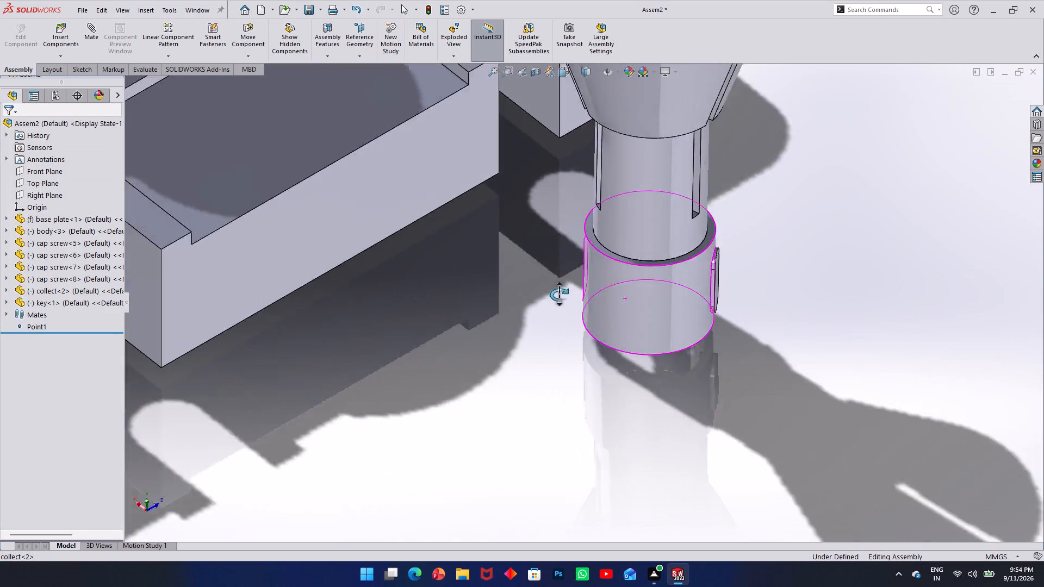
middle_drag(559, 295, 506, 279)
click(717, 346)
scroll(607, 269, up, 8)
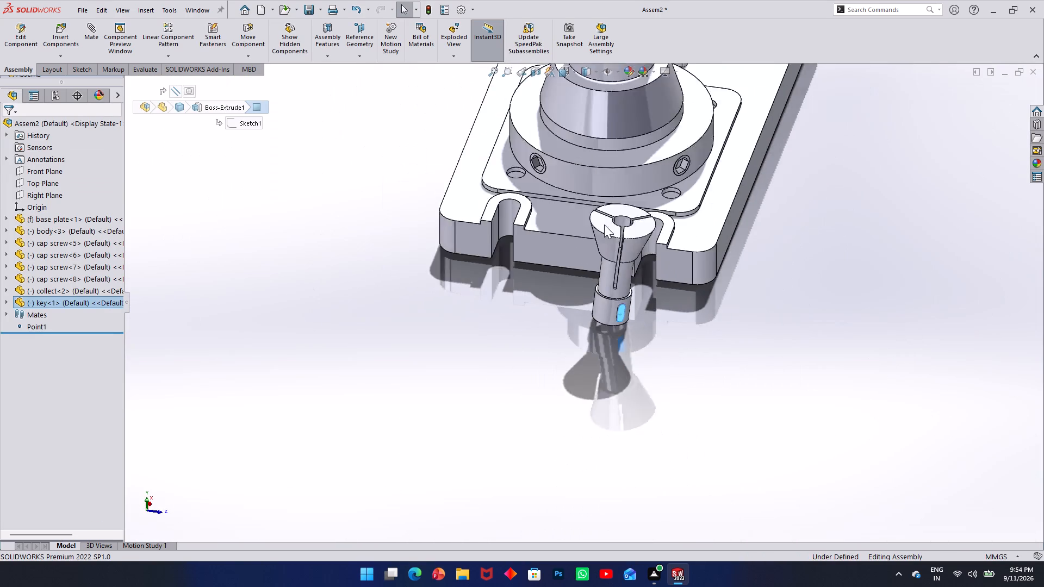
scroll(604, 224, up, 1)
scroll(600, 151, down, 4)
middle_drag(602, 147, 832, 251)
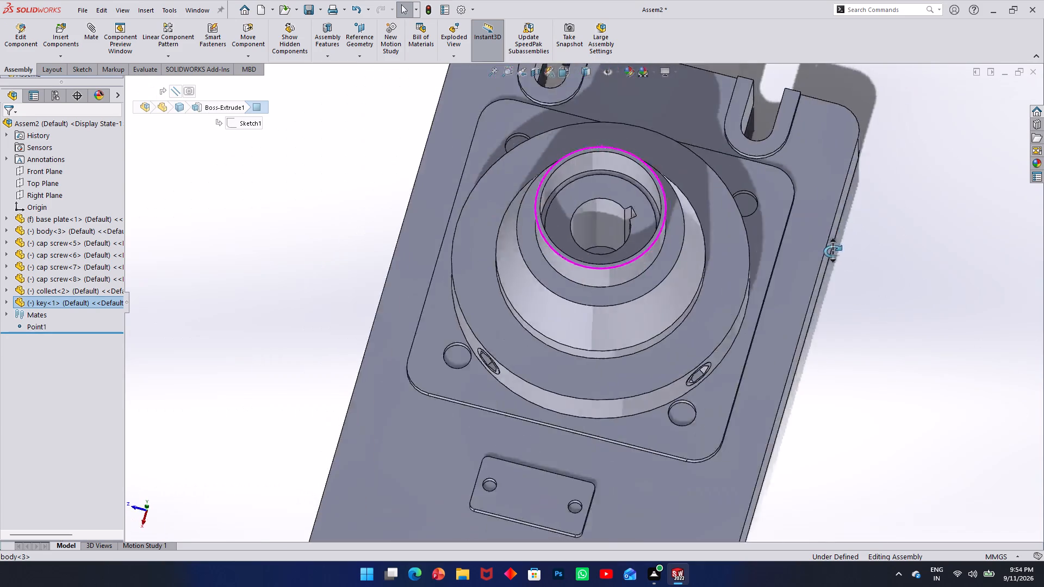
middle_drag(832, 251, 847, 172)
scroll(661, 225, down, 3)
middle_drag(600, 207, 632, 227)
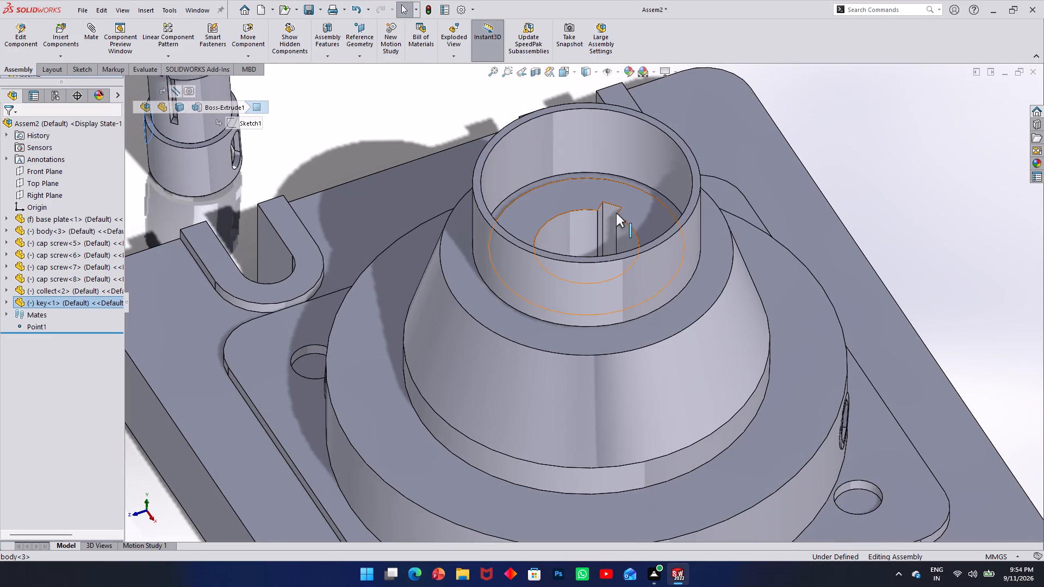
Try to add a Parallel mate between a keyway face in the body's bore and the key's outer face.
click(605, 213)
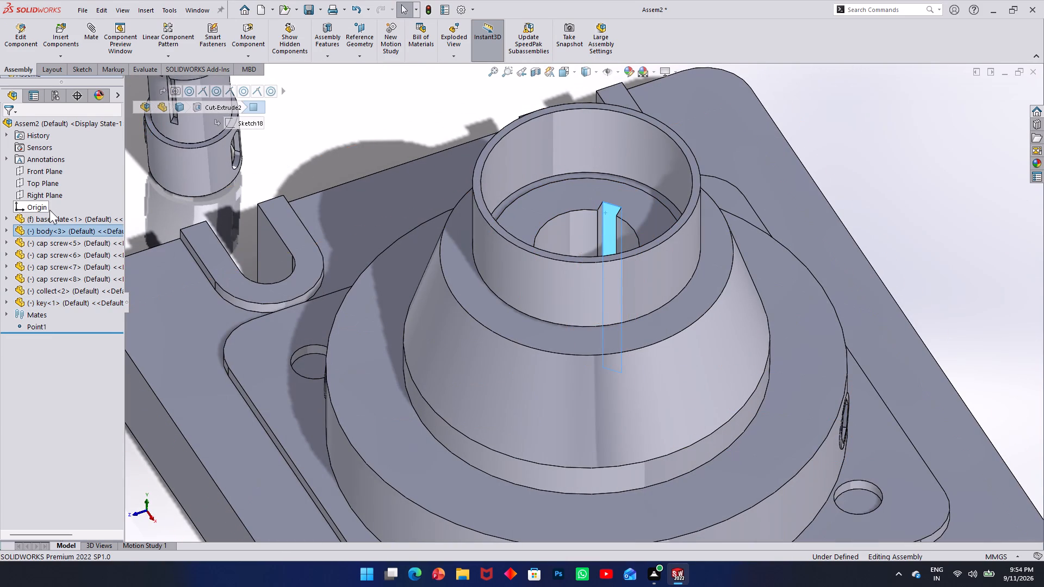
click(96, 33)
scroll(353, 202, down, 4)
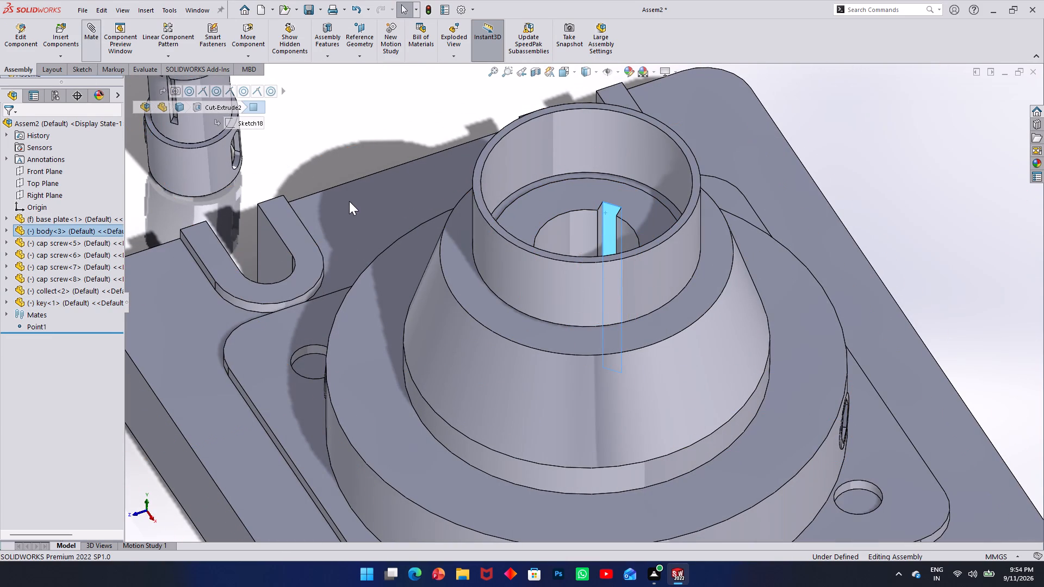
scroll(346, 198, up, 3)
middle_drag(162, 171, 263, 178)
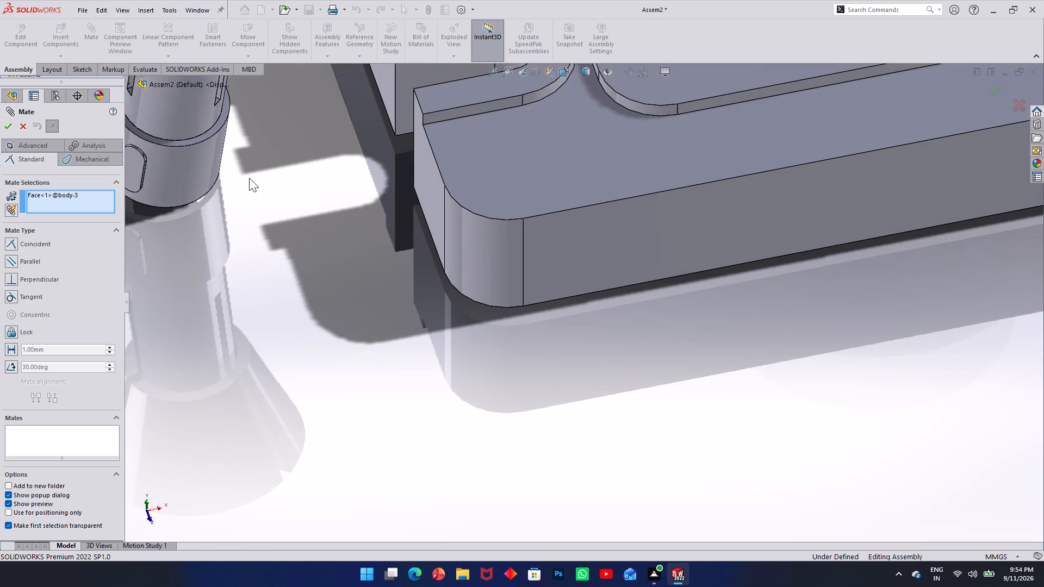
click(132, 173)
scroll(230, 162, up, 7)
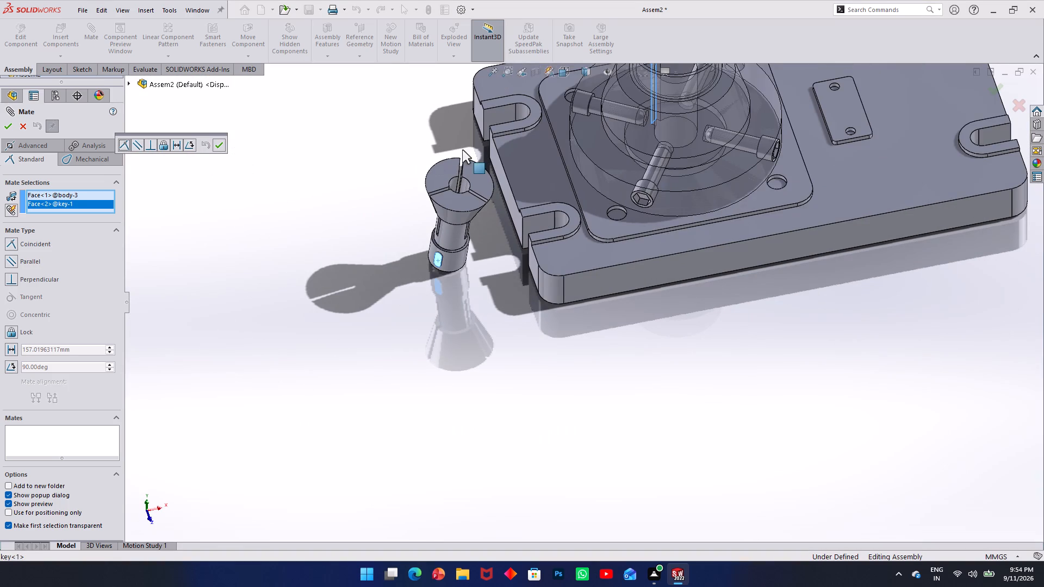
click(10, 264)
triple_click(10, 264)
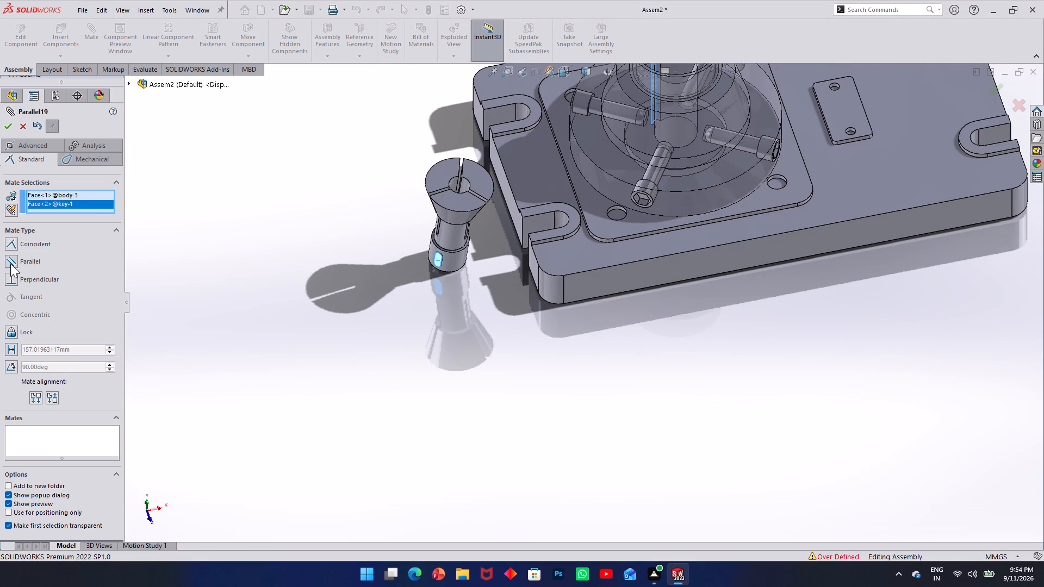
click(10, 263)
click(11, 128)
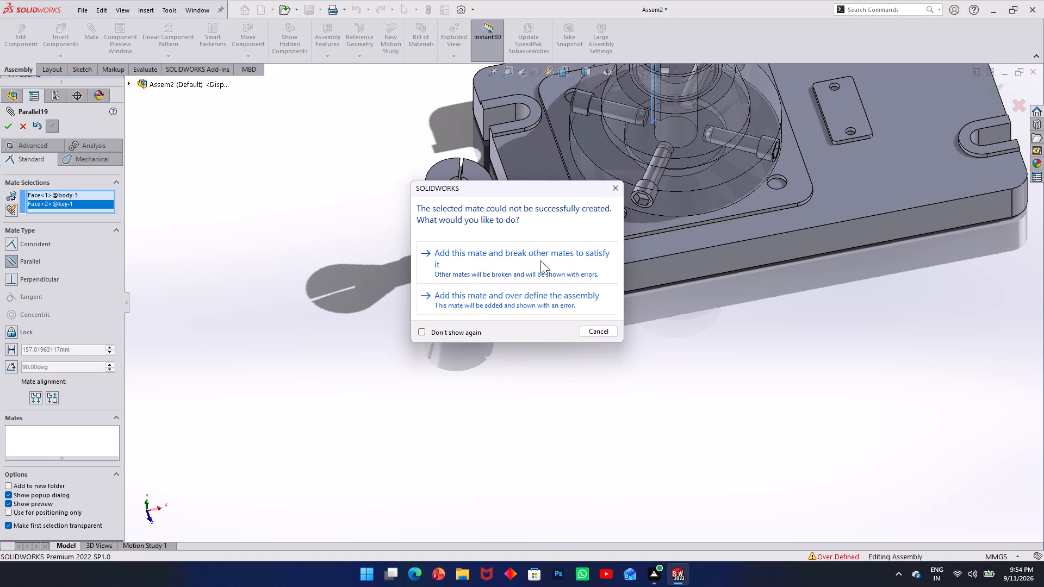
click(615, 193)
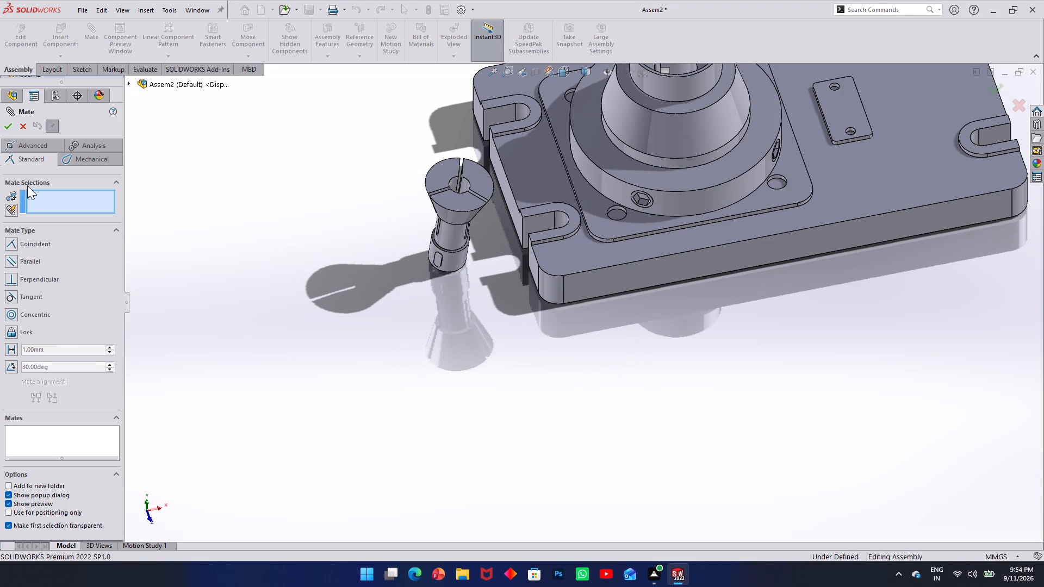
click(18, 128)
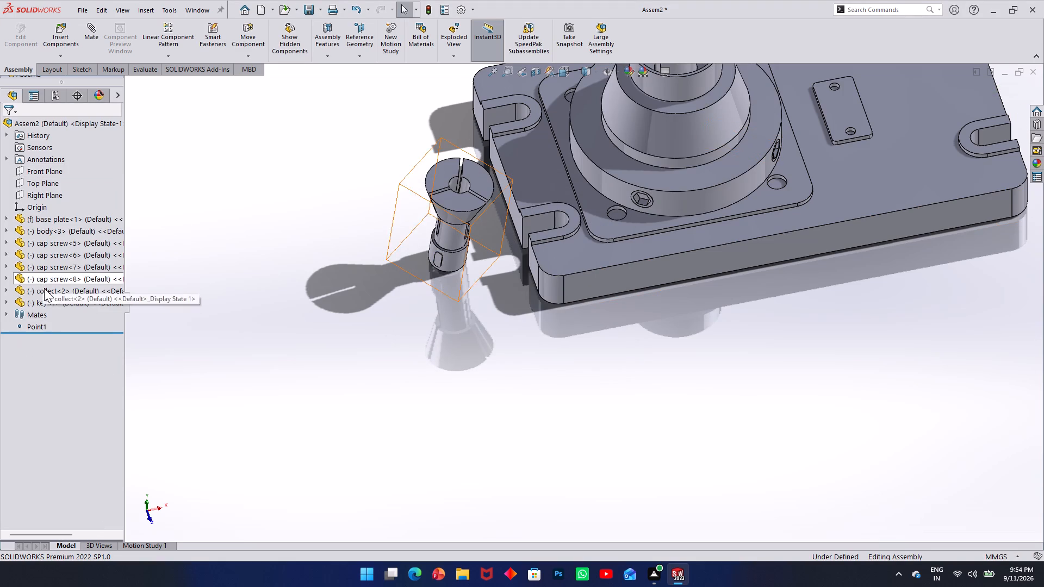
Delete the Lock mate between the body and cap screw<8> from the assembly's mates.
click(7, 312)
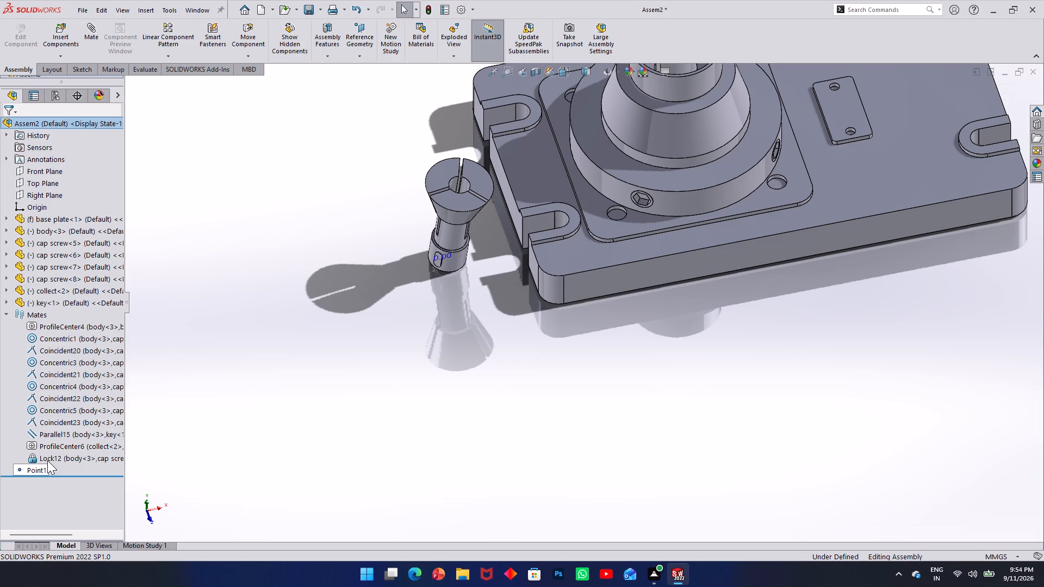
click(47, 460)
scroll(291, 376, up, 2)
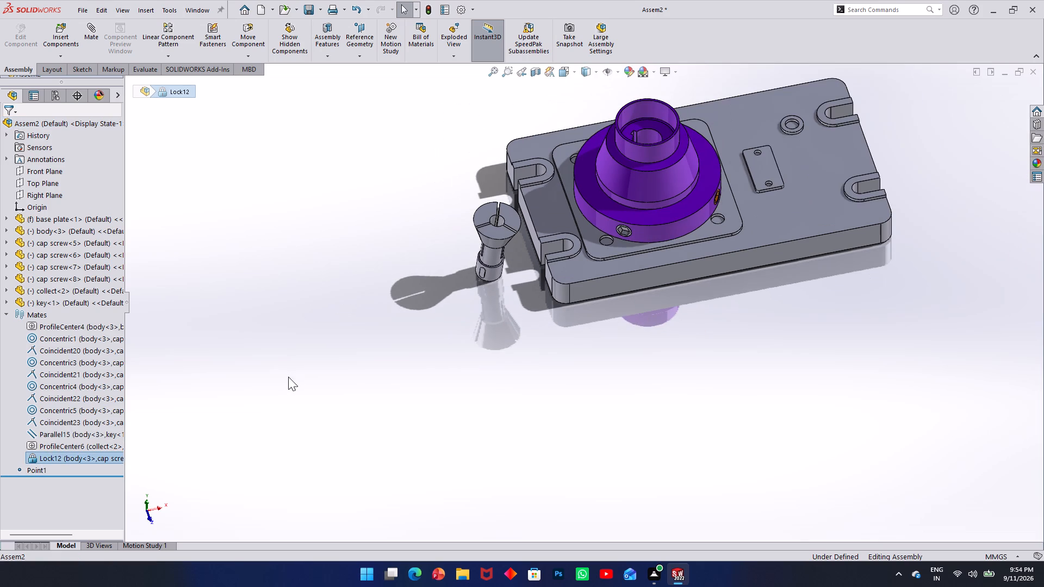
right_click(72, 460)
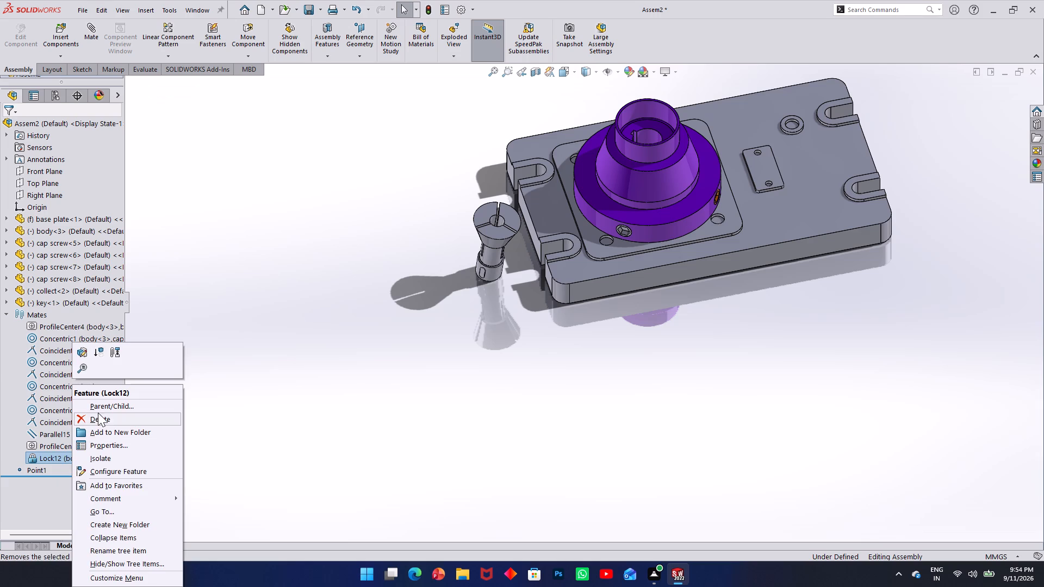
click(97, 415)
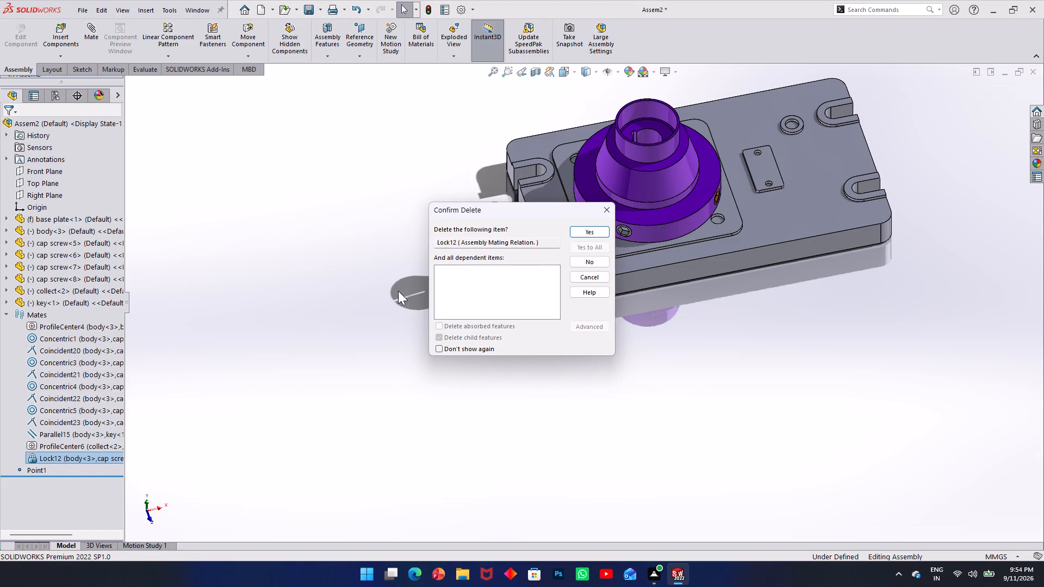
click(591, 235)
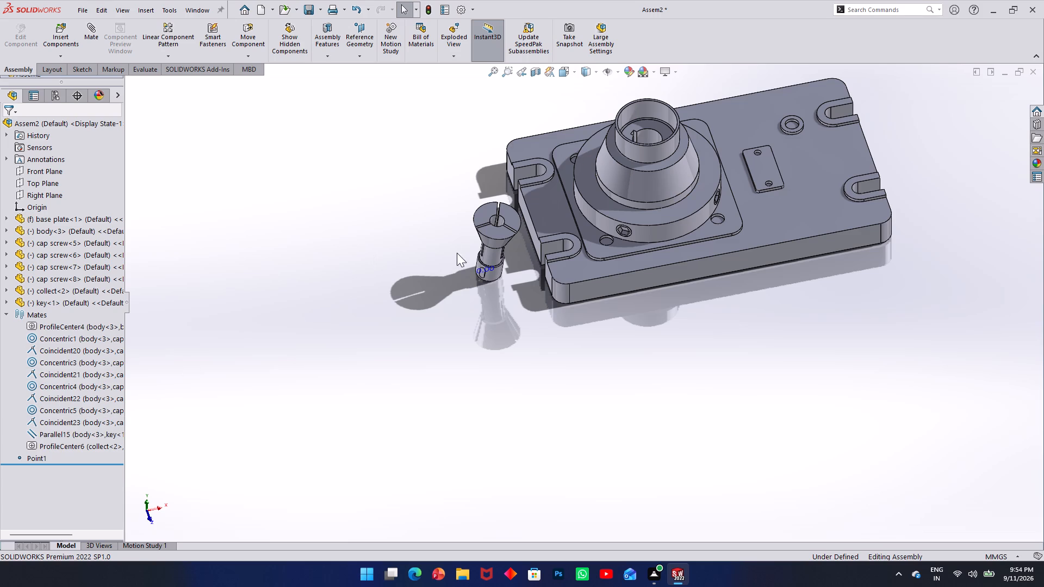
Move the collect from beside the base plate to the open top of the body's bore.
drag(489, 237, 728, 104)
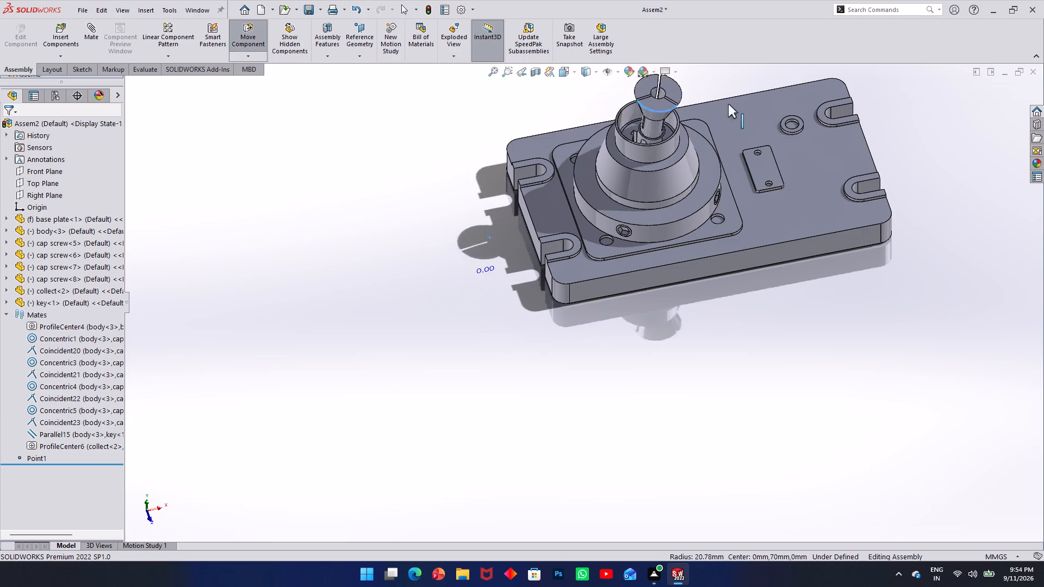
drag(728, 104, 688, 117)
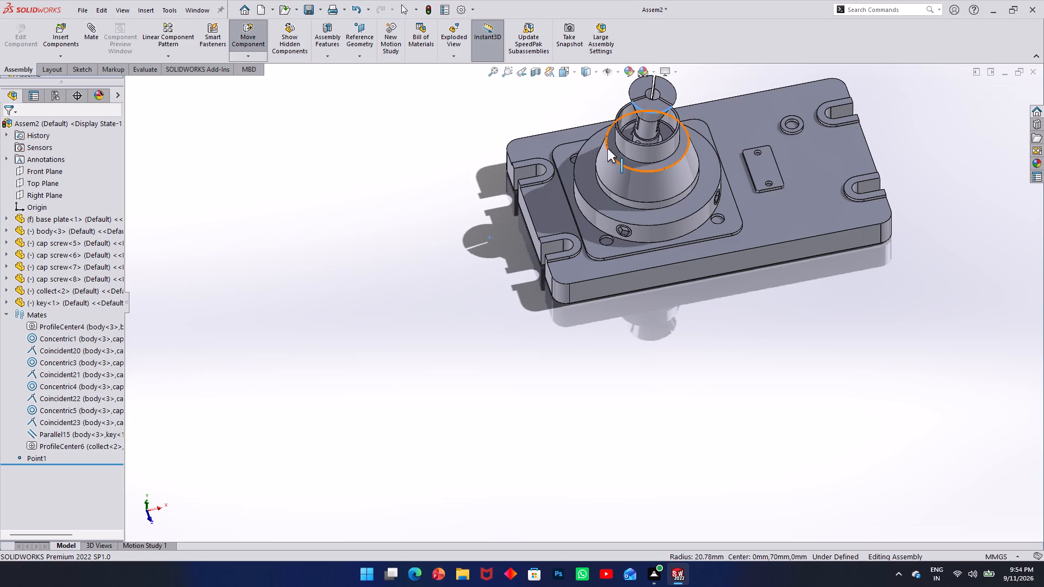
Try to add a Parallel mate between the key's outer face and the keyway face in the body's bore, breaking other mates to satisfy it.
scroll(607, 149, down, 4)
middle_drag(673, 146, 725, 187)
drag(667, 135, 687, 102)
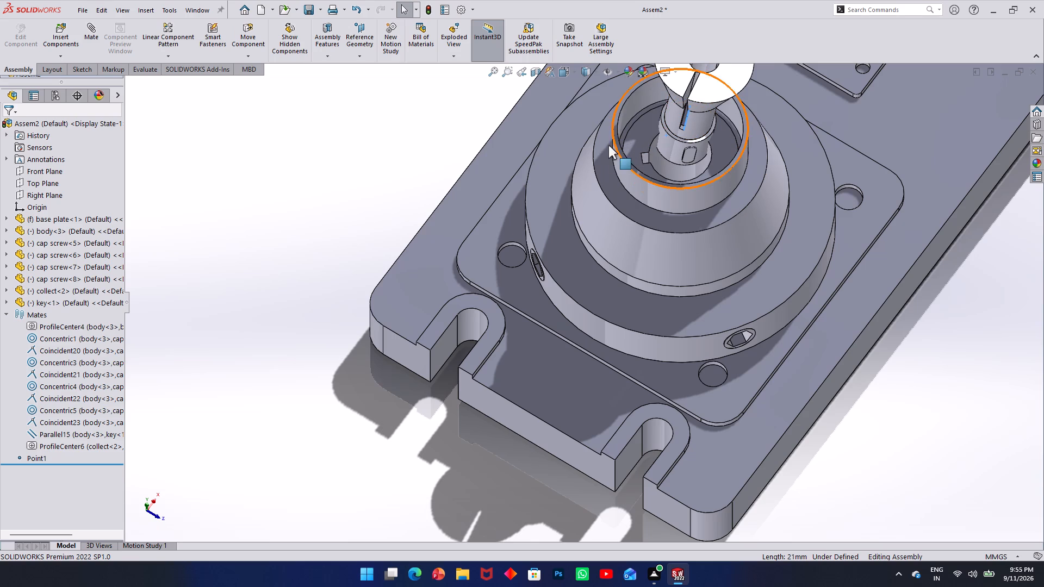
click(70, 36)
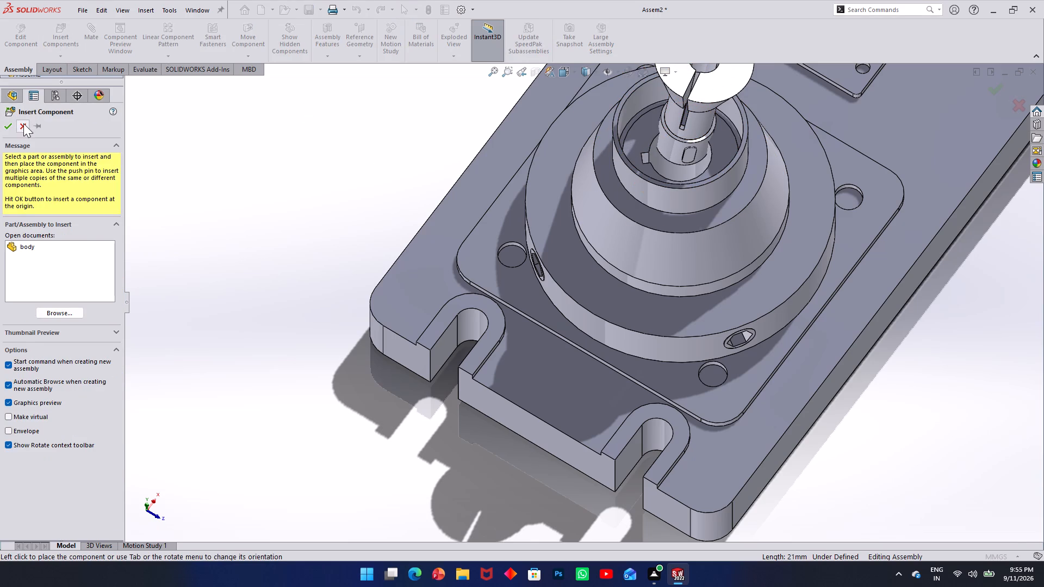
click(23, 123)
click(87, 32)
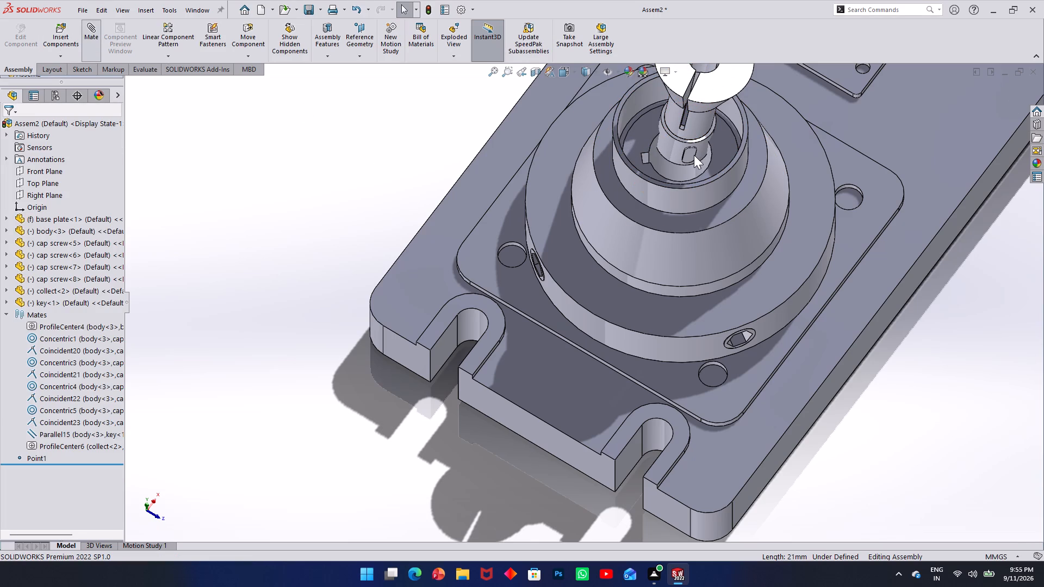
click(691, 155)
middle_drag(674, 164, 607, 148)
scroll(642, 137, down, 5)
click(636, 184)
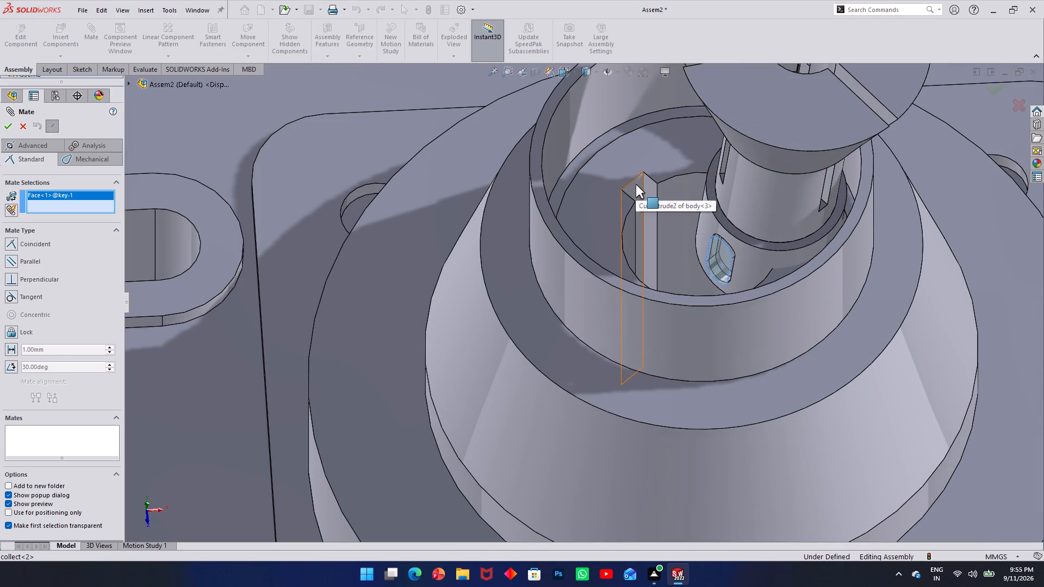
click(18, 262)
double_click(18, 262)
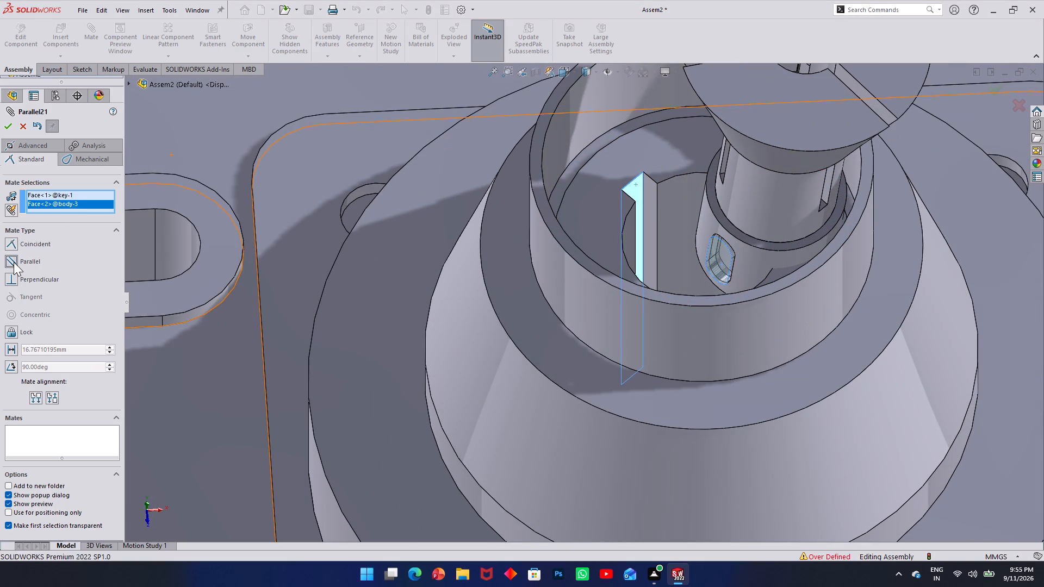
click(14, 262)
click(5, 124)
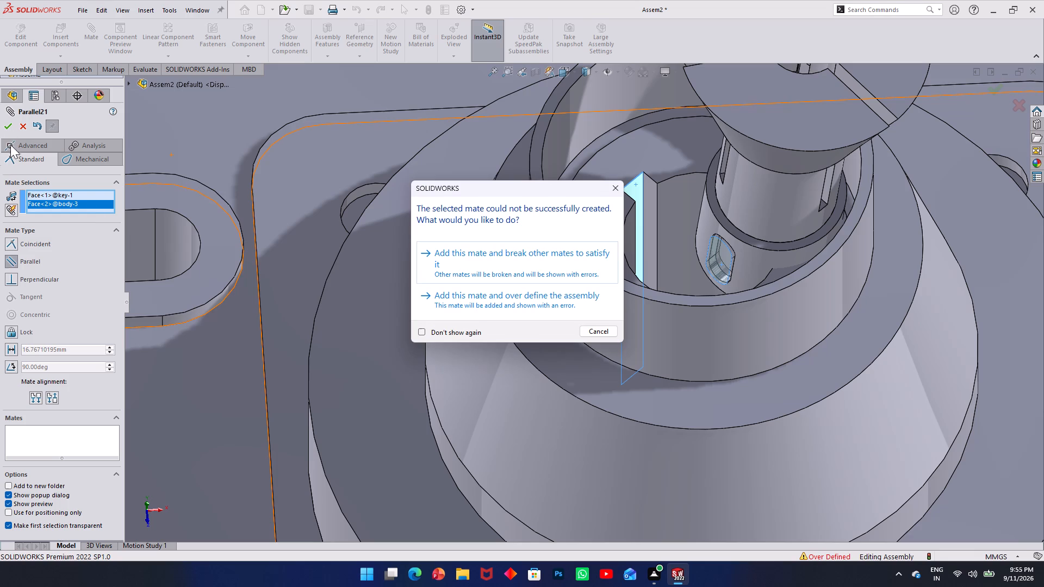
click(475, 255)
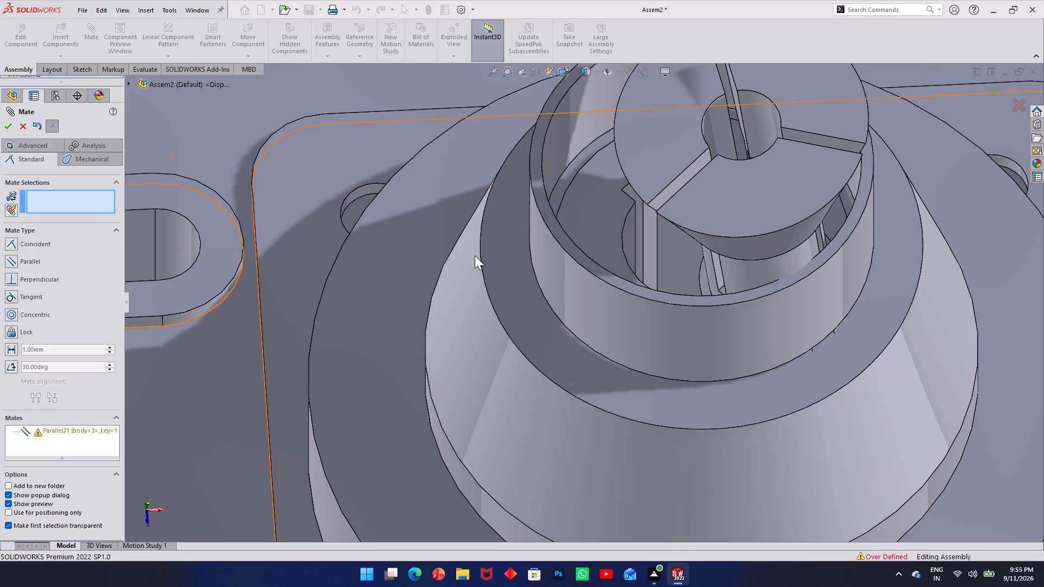
Move the collect out of the body's bore to beside the rim so the keyway is exposed.
middle_drag(674, 199, 742, 173)
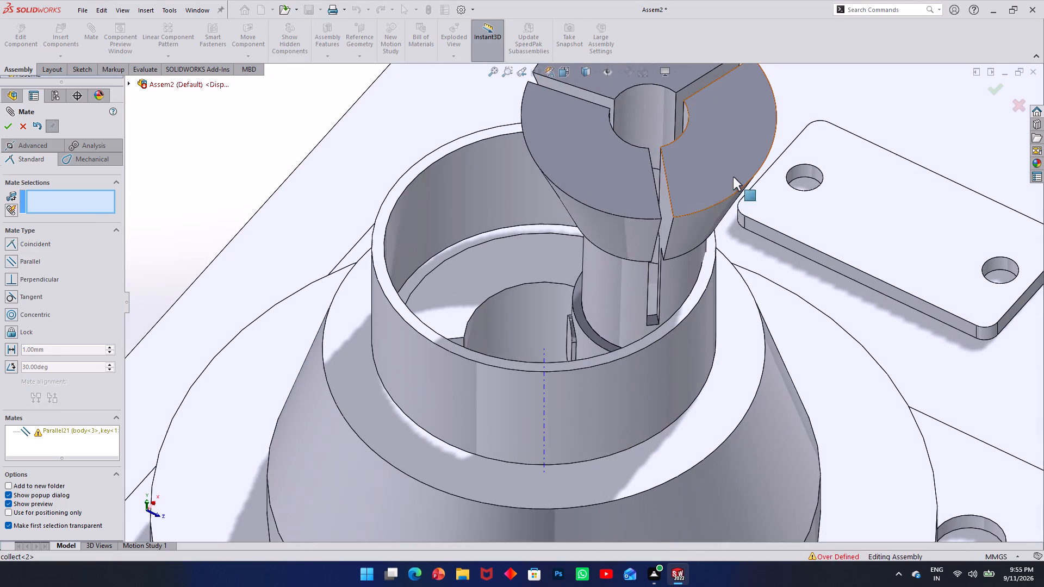
drag(661, 221, 743, 86)
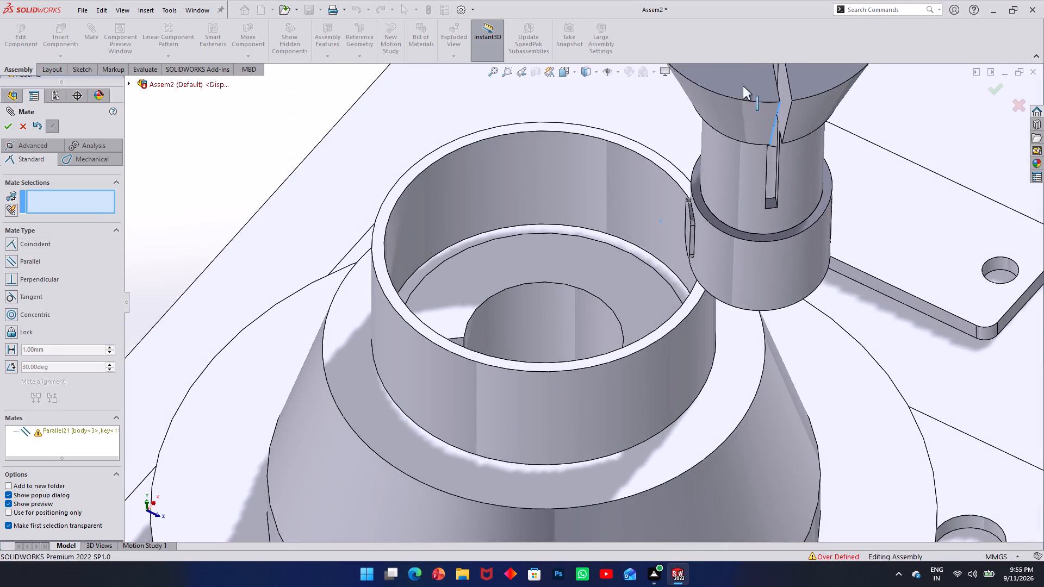
drag(743, 86, 742, 67)
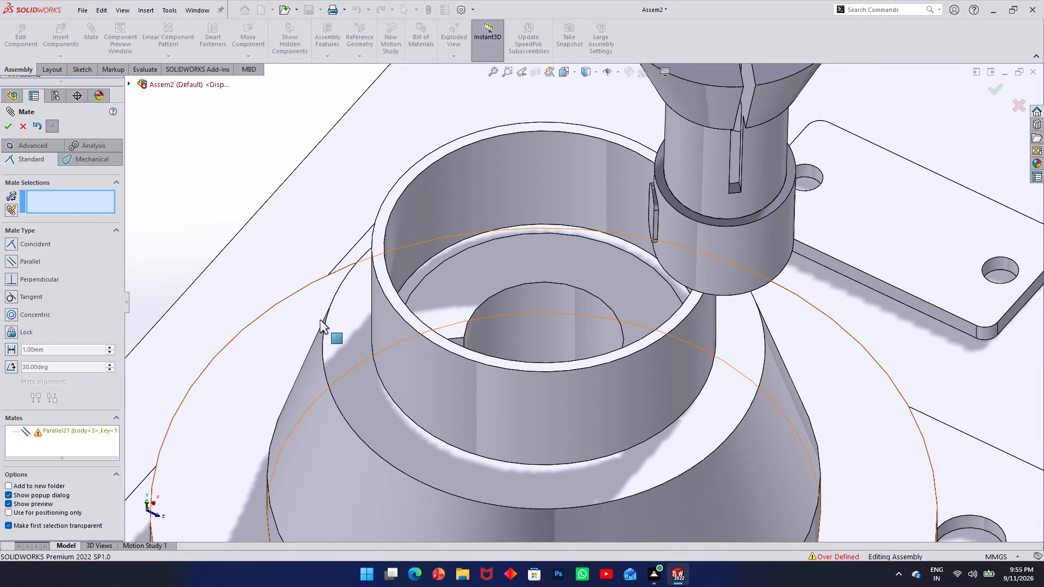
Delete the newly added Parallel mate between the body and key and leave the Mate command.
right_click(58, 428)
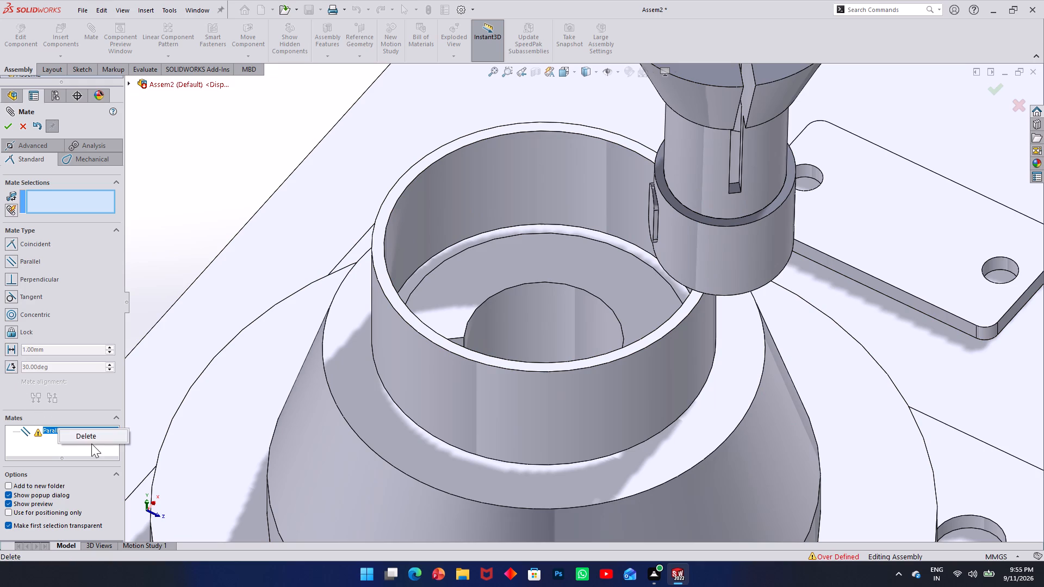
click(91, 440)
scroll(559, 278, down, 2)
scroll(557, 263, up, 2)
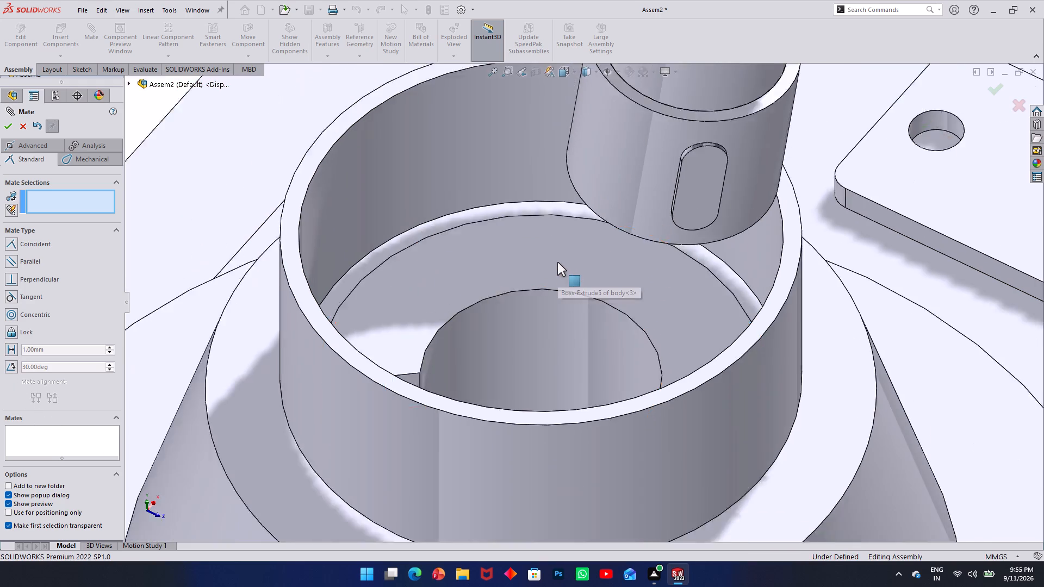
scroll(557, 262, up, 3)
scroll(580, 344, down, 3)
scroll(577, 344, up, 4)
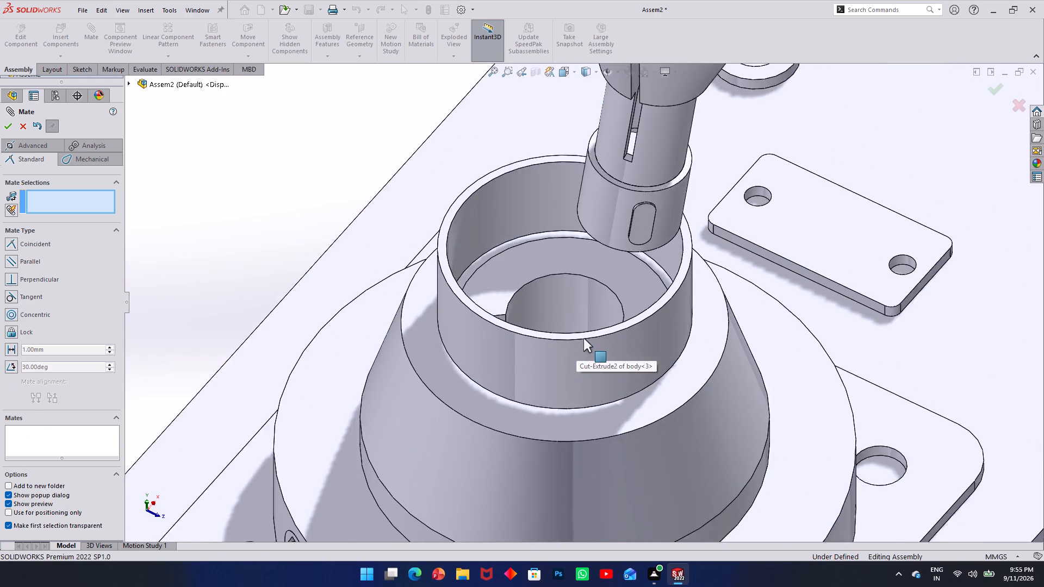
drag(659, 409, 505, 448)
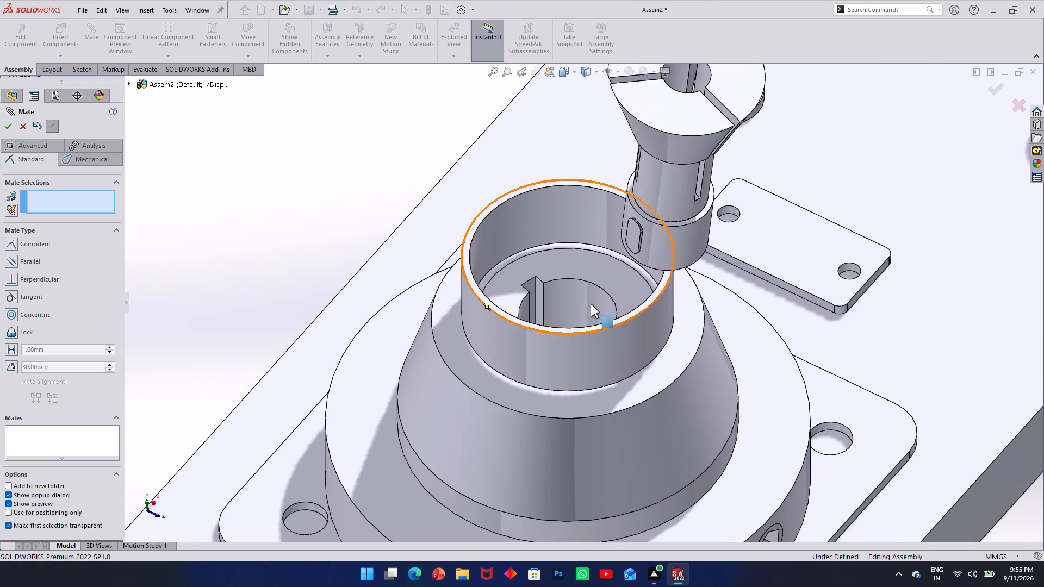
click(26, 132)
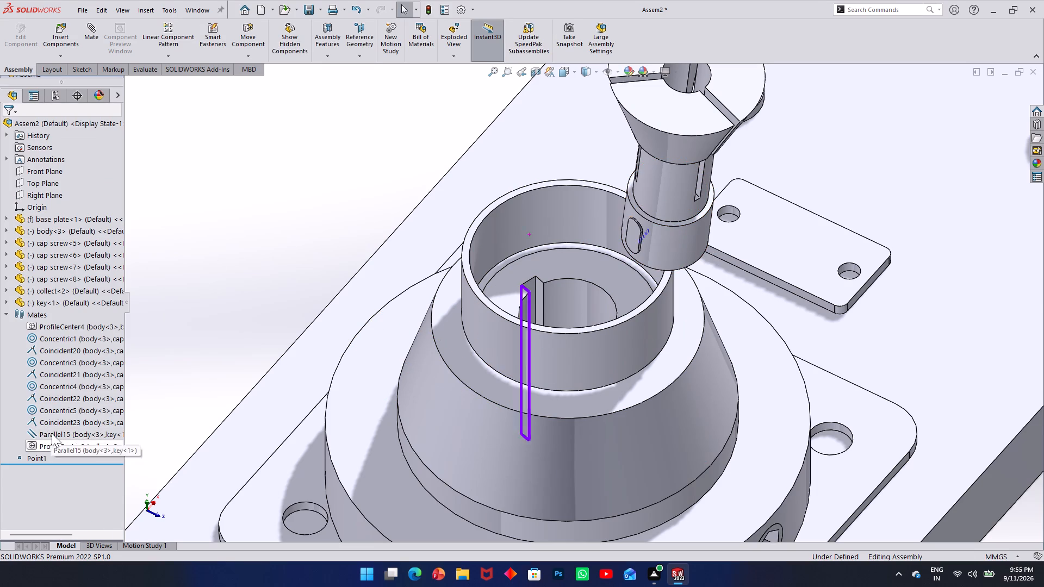
Delete the existing Parallel15 mate between the body and key from the assembly's mates.
right_click(52, 434)
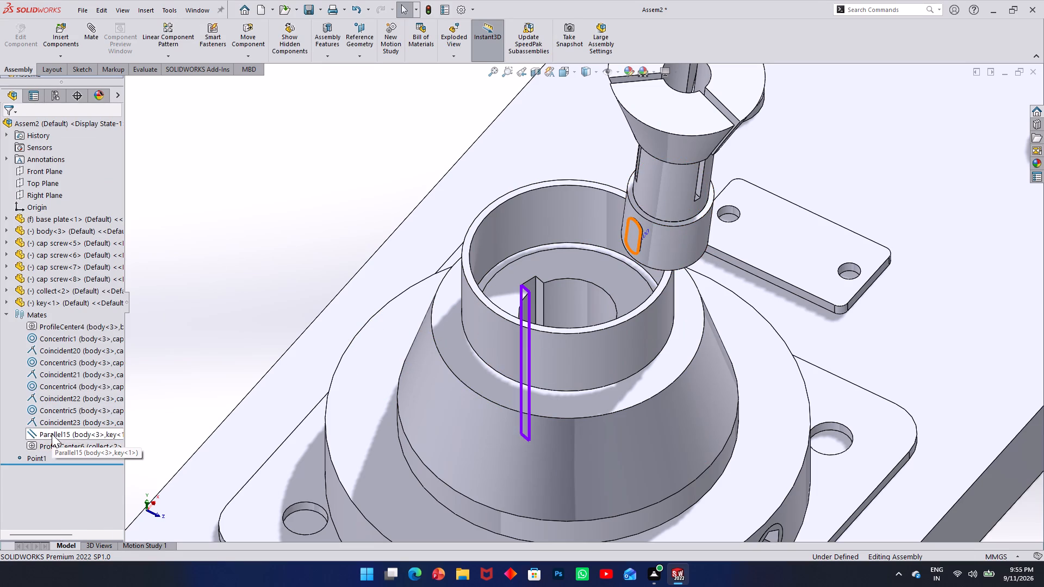
click(64, 418)
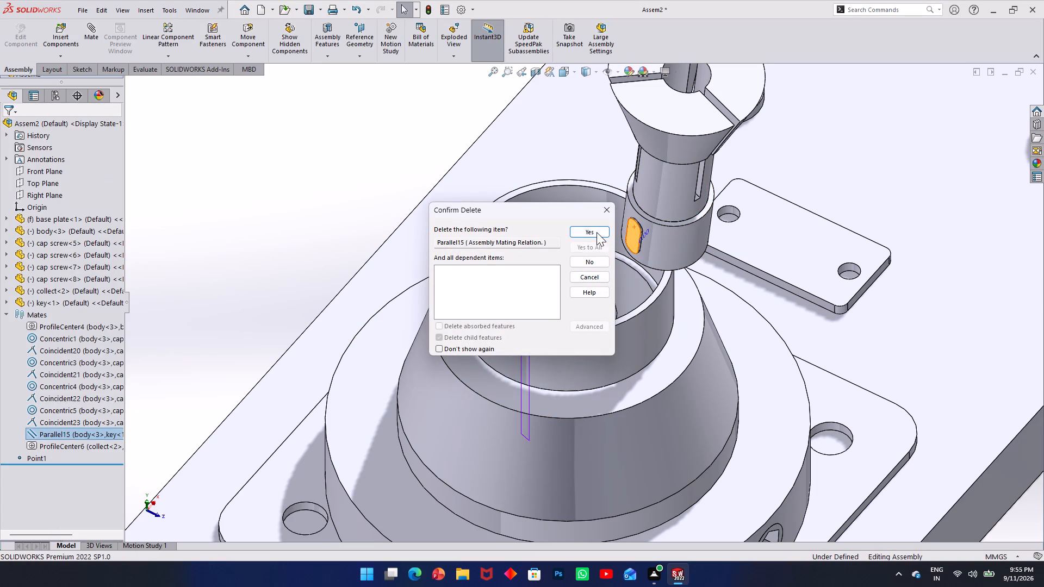
click(599, 232)
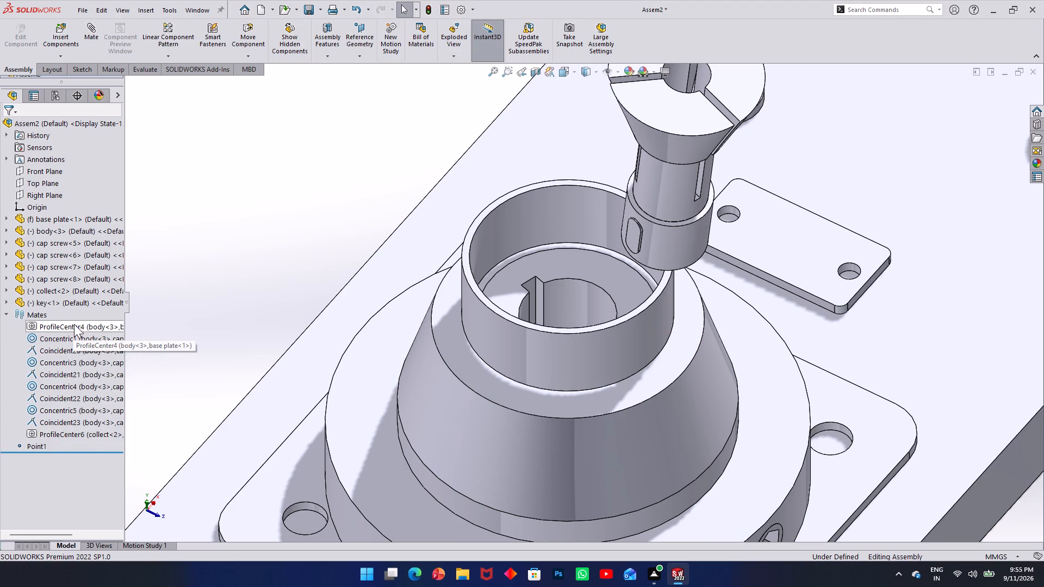
Add a Parallel mate between the keyway face in the body's bore and the key's outer face.
drag(692, 298, 326, 381)
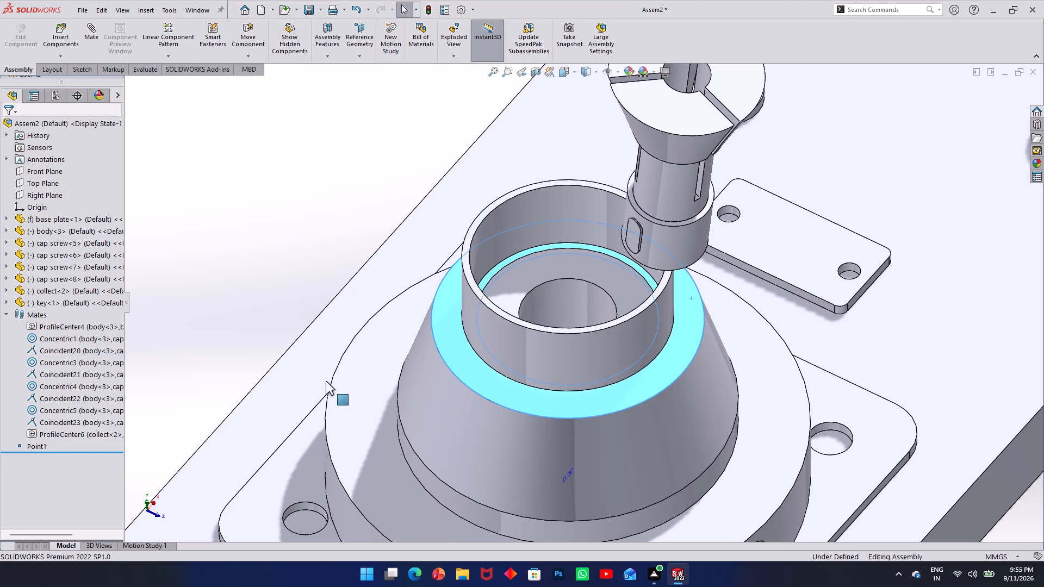
drag(326, 381, 641, 342)
click(630, 238)
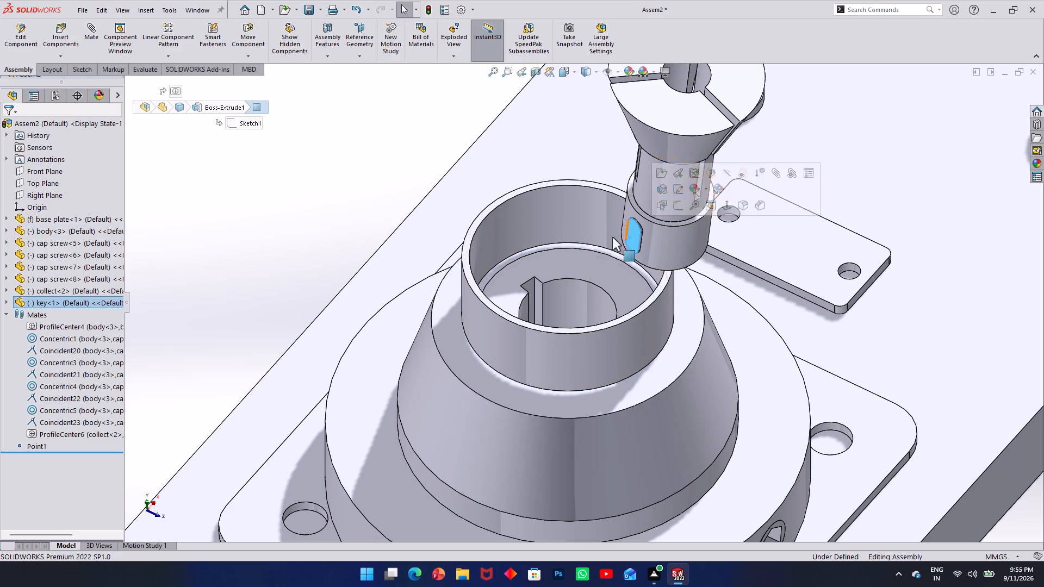
scroll(556, 273, down, 3)
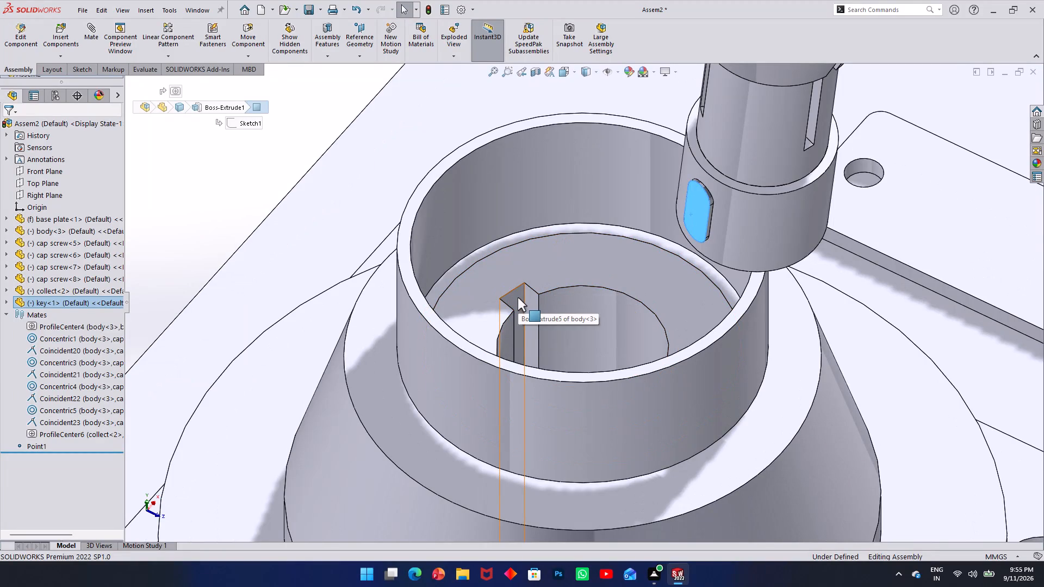
click(518, 297)
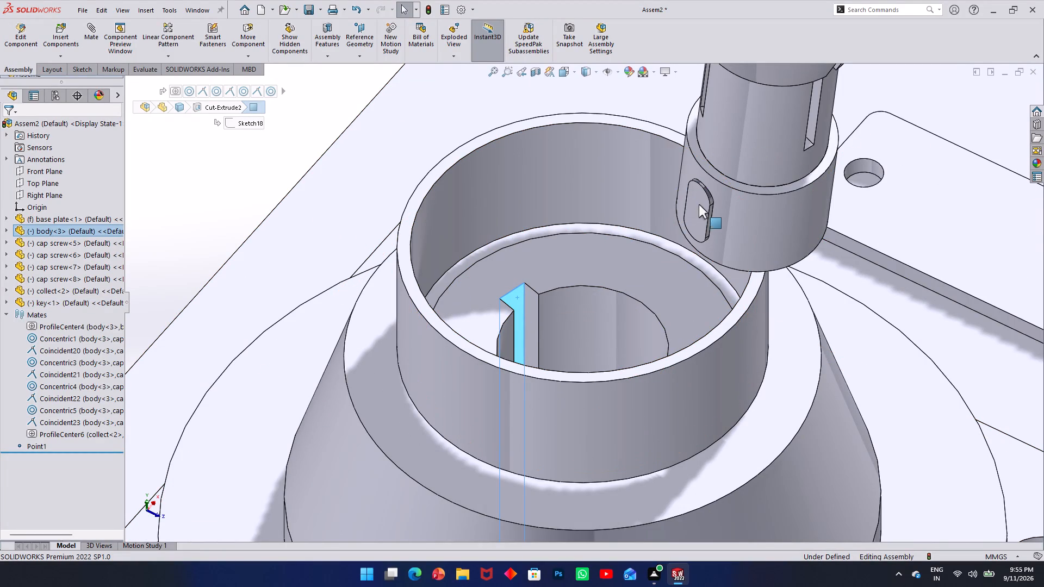
ctrl+click(688, 211)
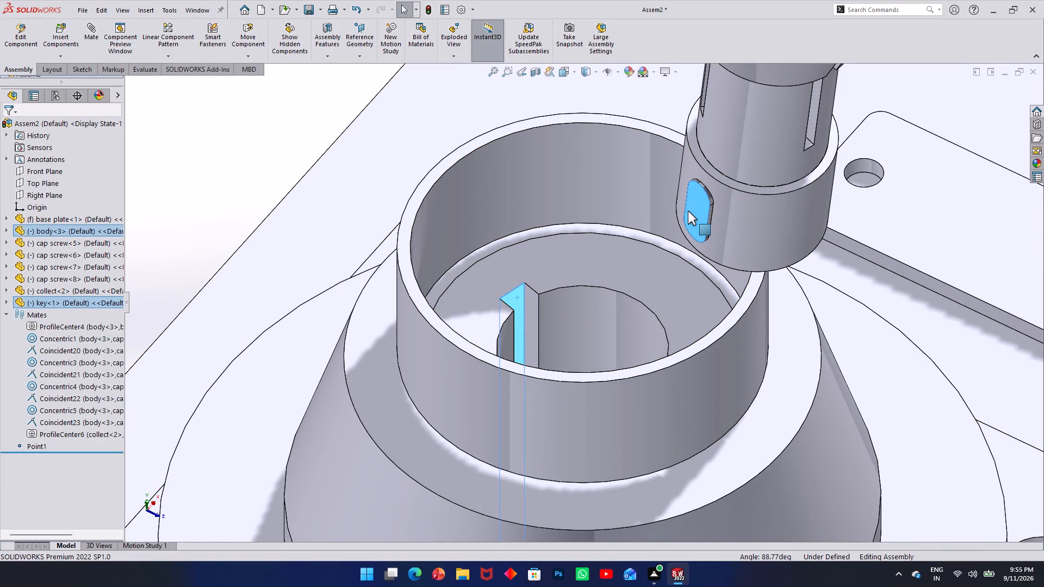
click(727, 200)
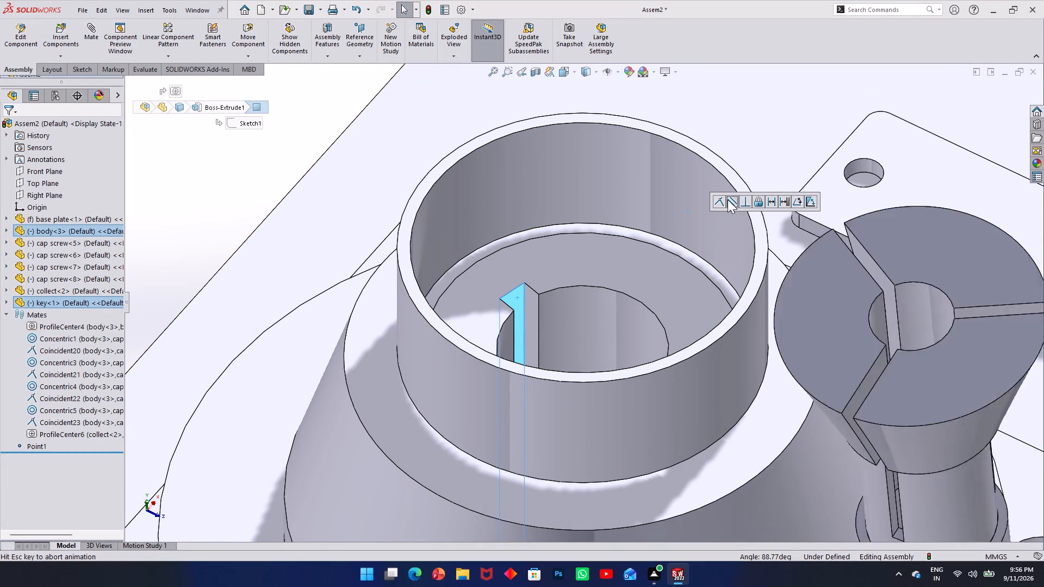
Add a Concentric mate between the collect's lower collar face and the body's inner bore.
scroll(814, 313, up, 3)
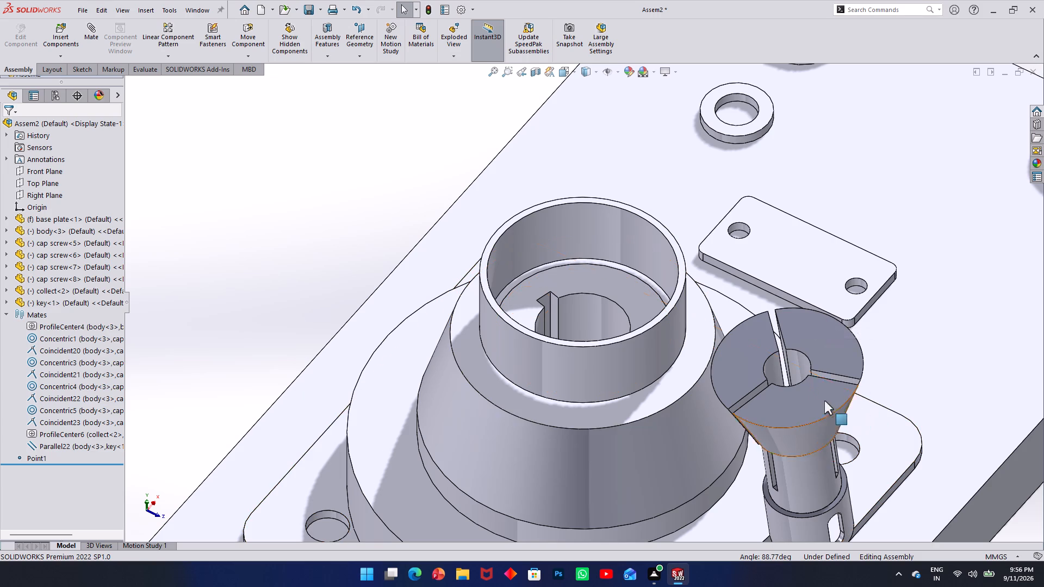
scroll(807, 453, up, 2)
scroll(766, 471, down, 3)
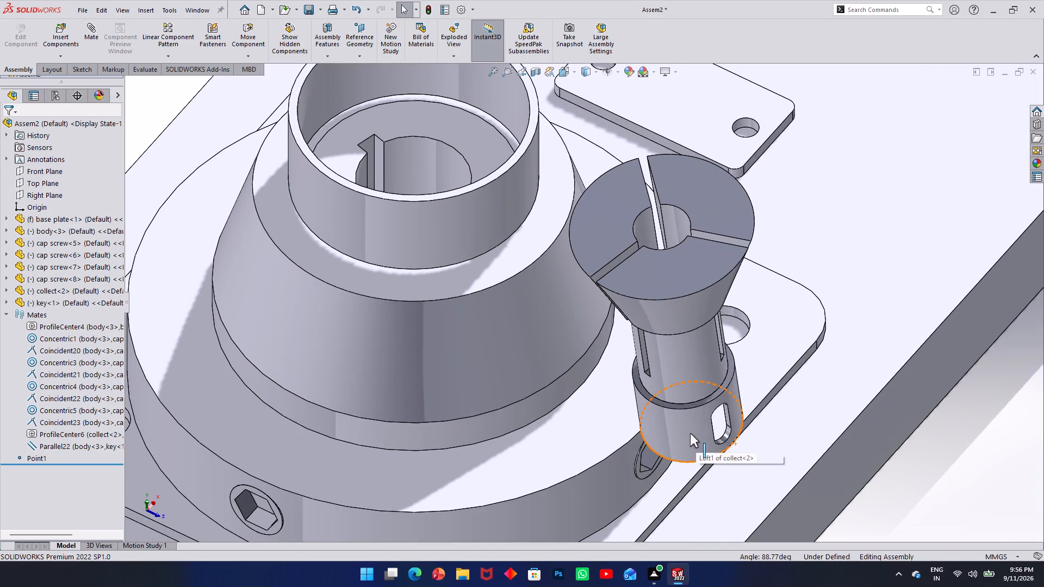
click(690, 433)
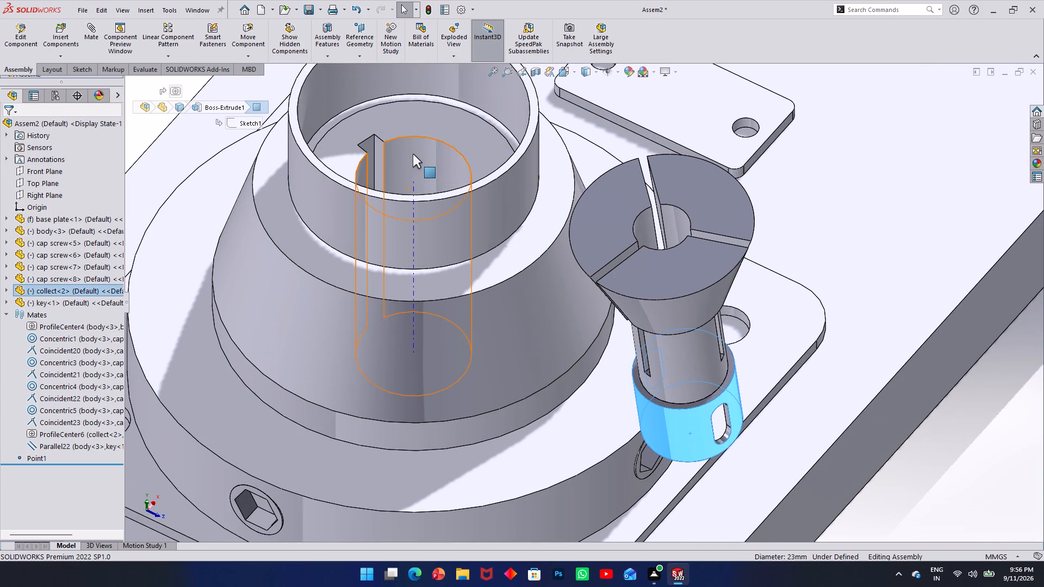
ctrl+click(413, 154)
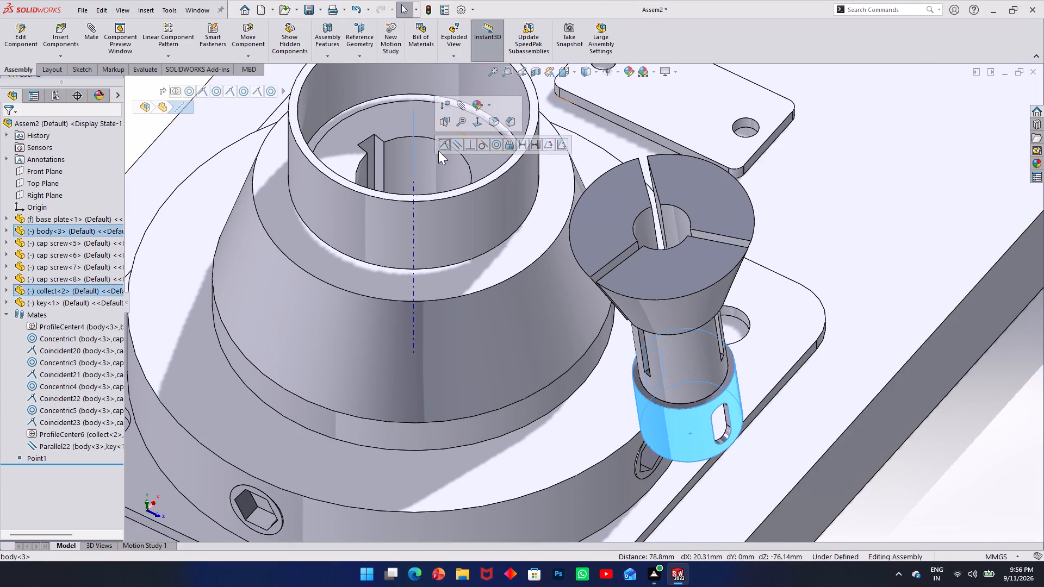
click(499, 145)
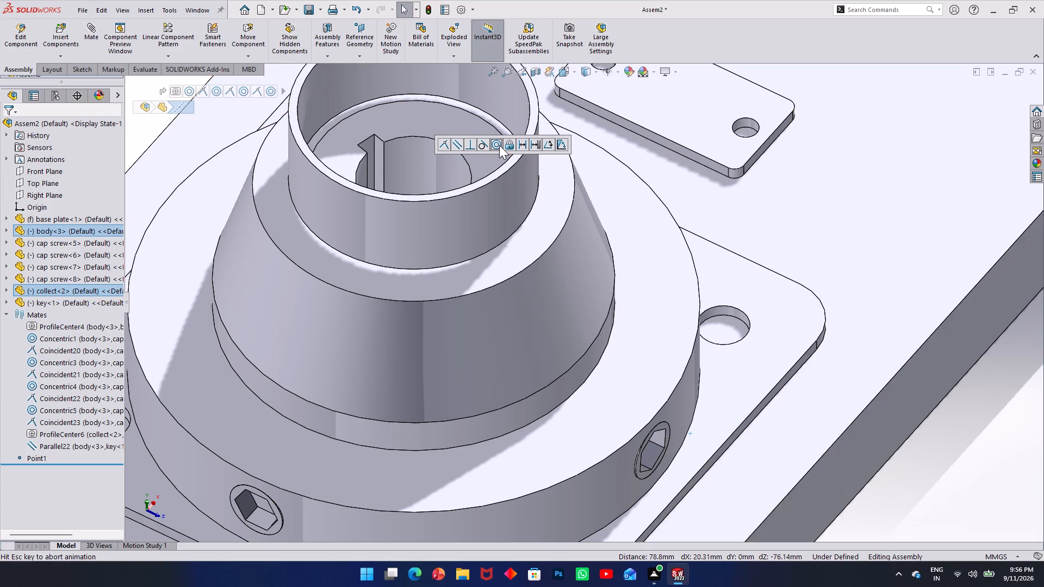
Lower the collect along the bore axis from above the assembly into the body's open top.
scroll(481, 165, up, 4)
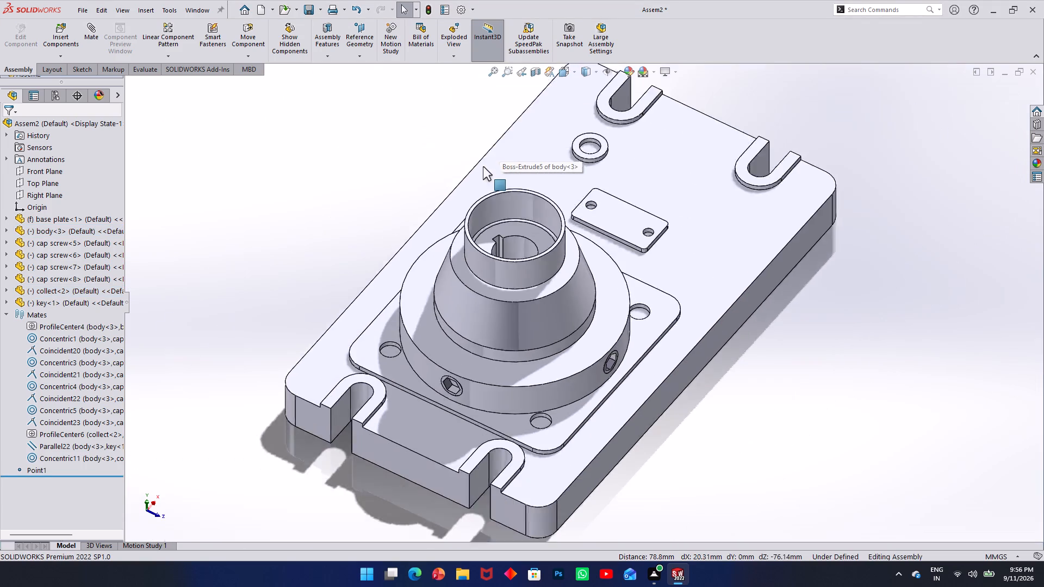
scroll(483, 166, up, 6)
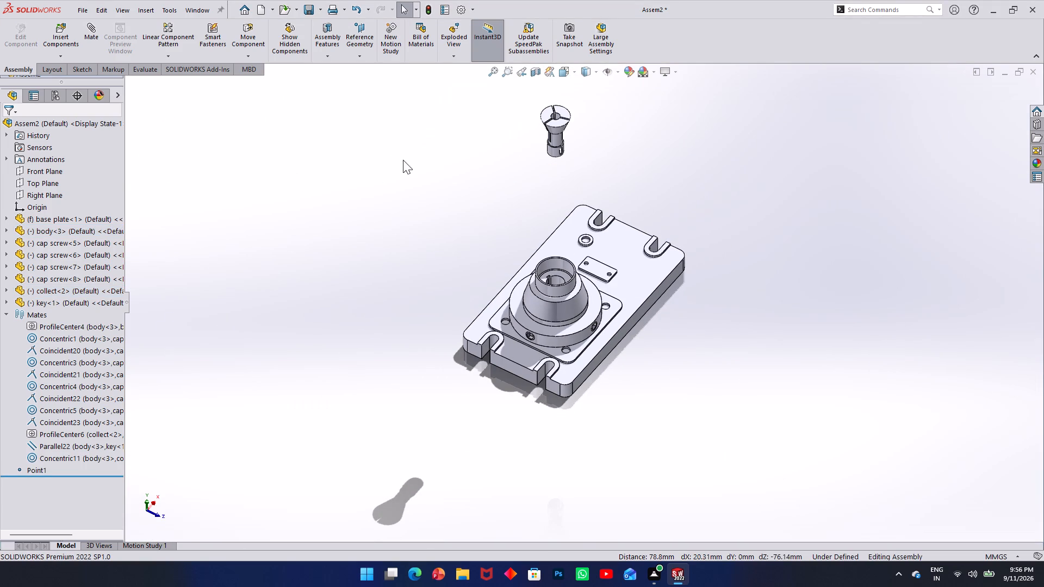
scroll(573, 196, down, 4)
scroll(537, 141, down, 2)
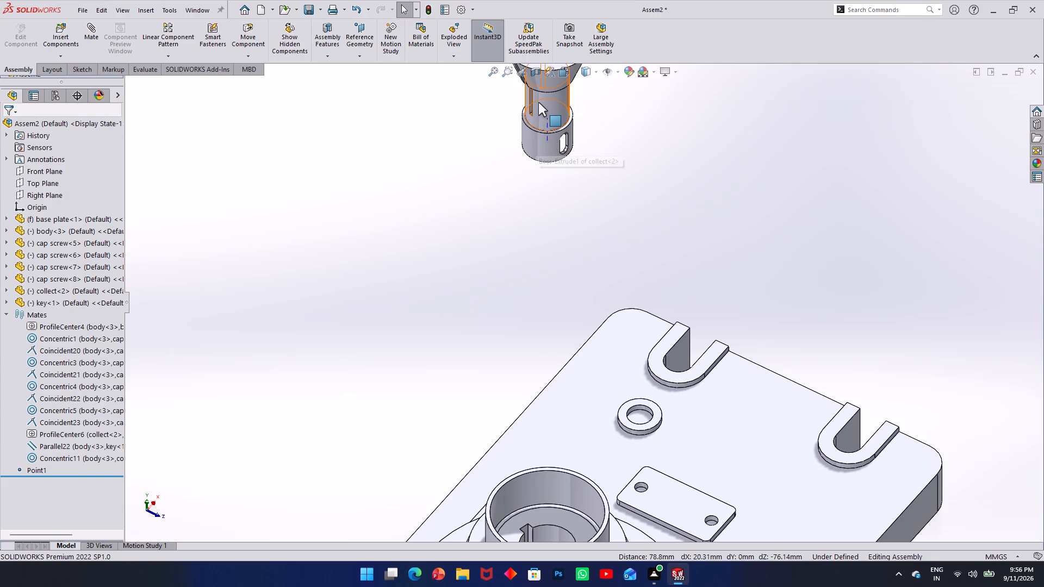
drag(538, 102, 538, 480)
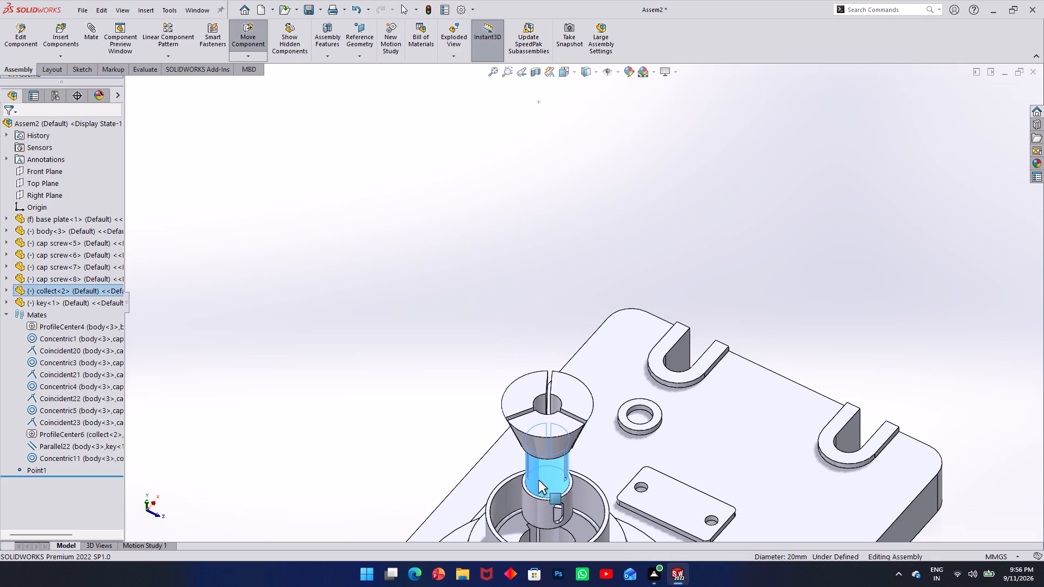
drag(538, 480, 552, 522)
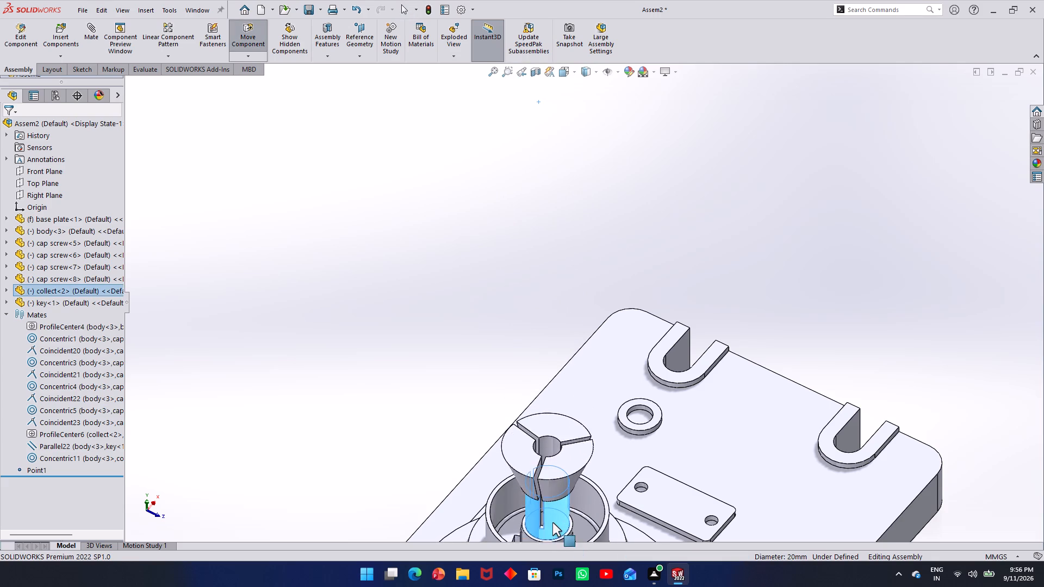
drag(552, 522, 552, 519)
scroll(536, 453, up, 5)
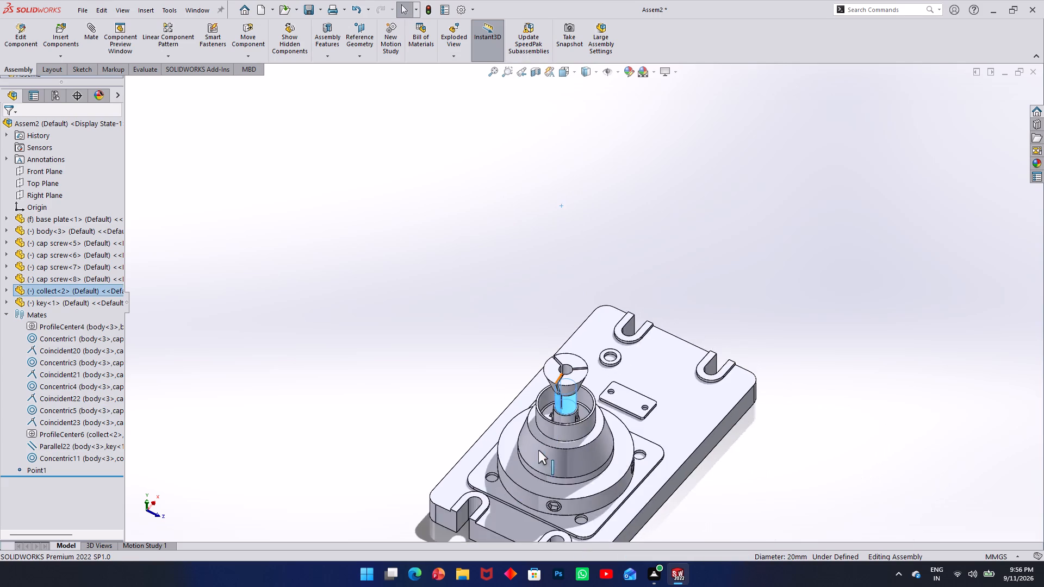
Lower the collect farther along the bore axis into the body's open top, turning it slightly.
scroll(549, 394, up, 2)
middle_drag(558, 362, 602, 374)
scroll(585, 369, down, 9)
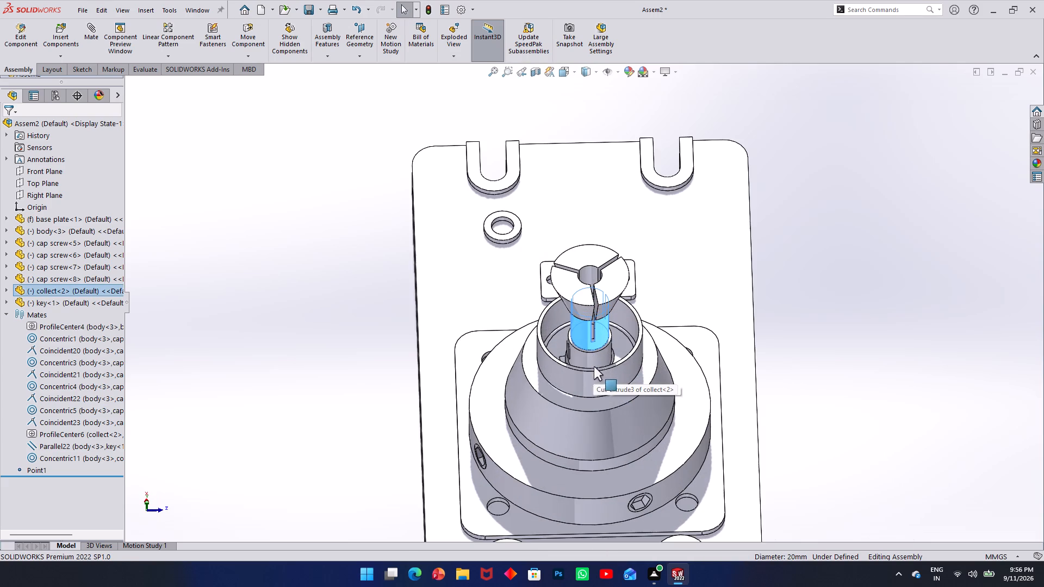
drag(576, 266, 575, 285)
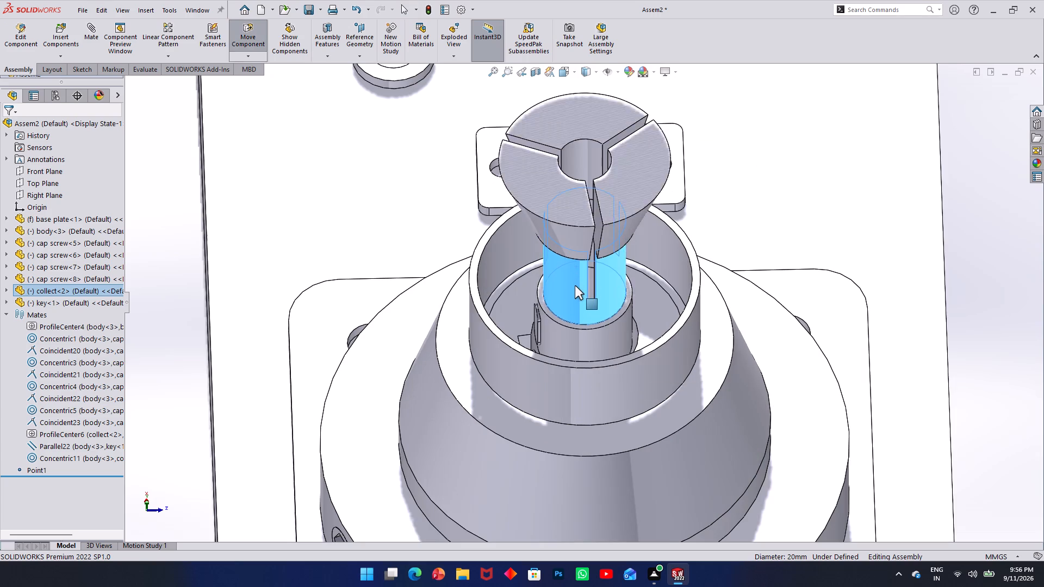
drag(575, 285, 565, 321)
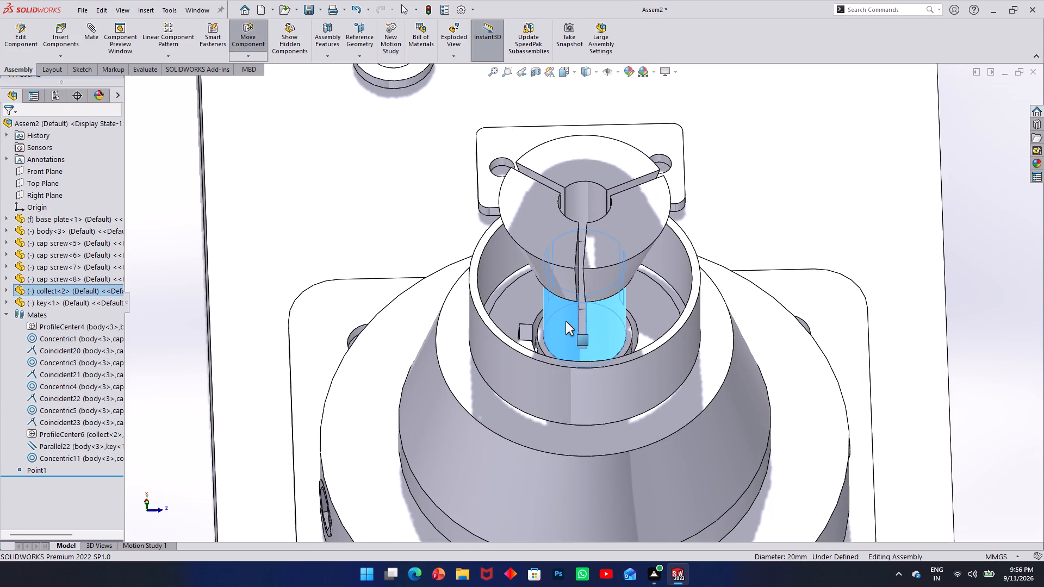
drag(565, 321, 562, 315)
Examine how the collect's collar and tapered head sit relative to the body's bore from several angles.
scroll(564, 304, down, 2)
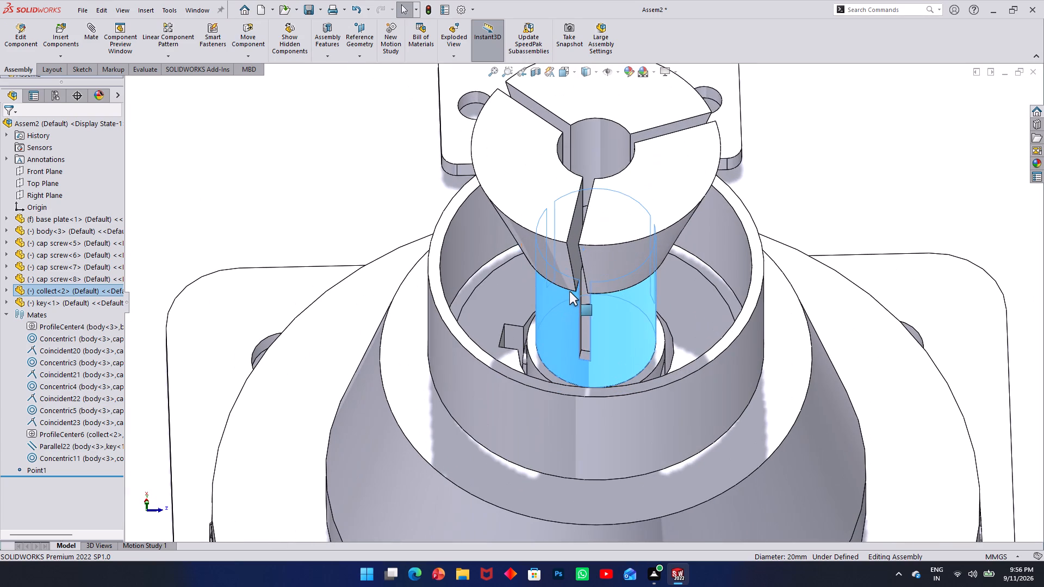
middle_drag(570, 268, 535, 224)
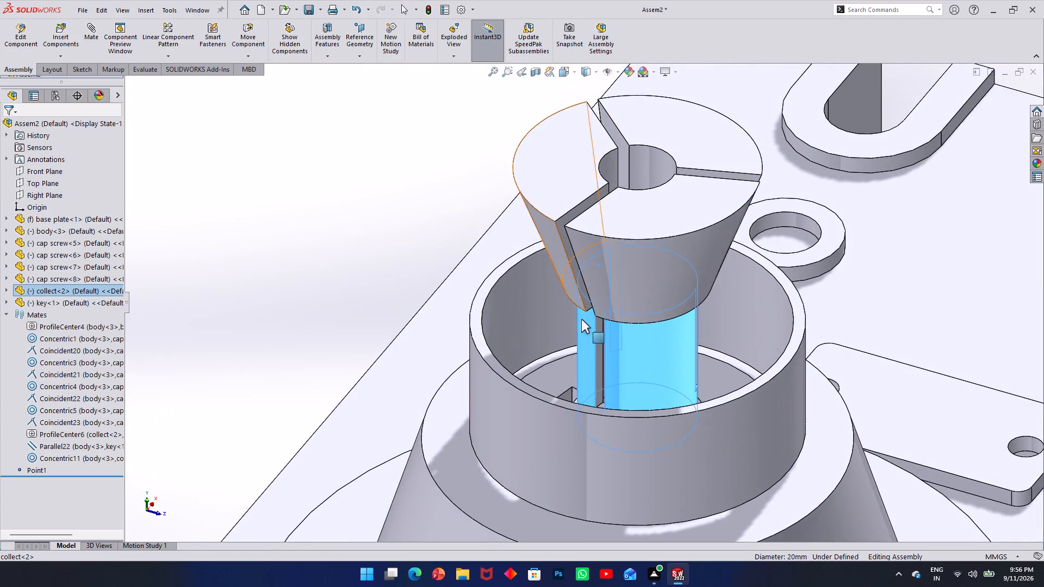
scroll(602, 350, up, 8)
middle_drag(692, 460, 630, 366)
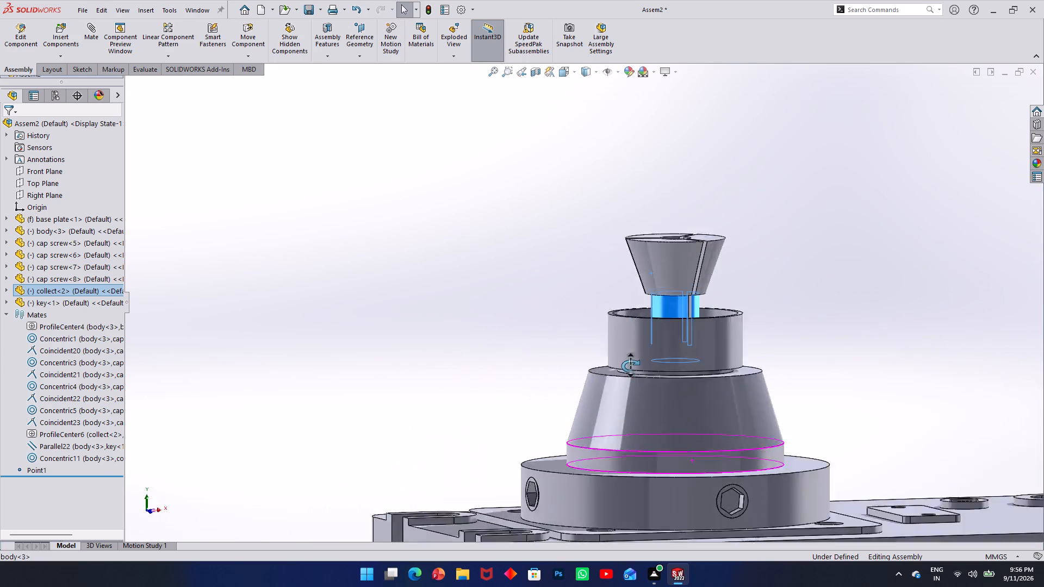
middle_drag(630, 366, 642, 446)
scroll(642, 446, up, 1)
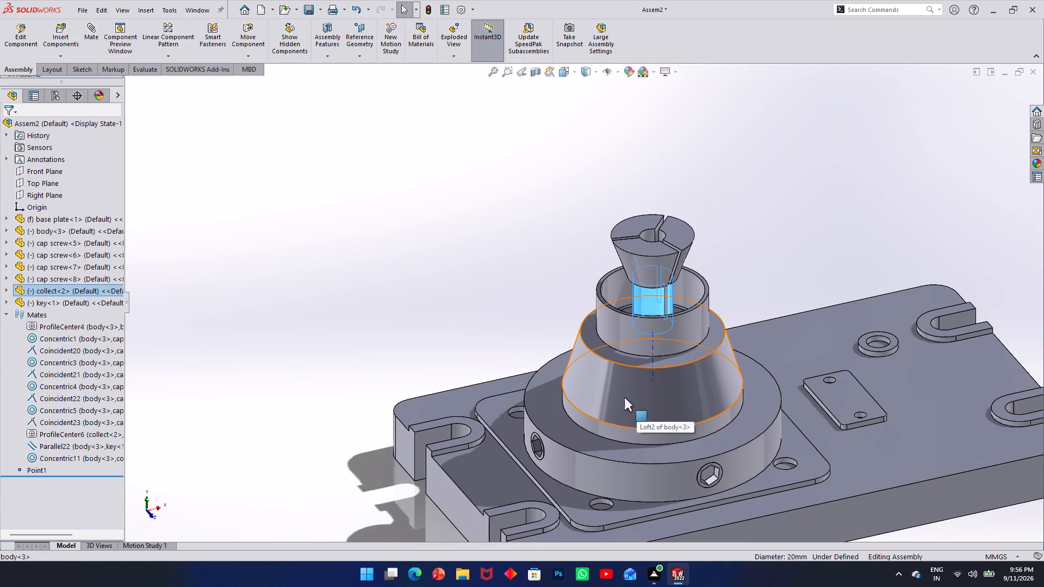
scroll(663, 286, down, 4)
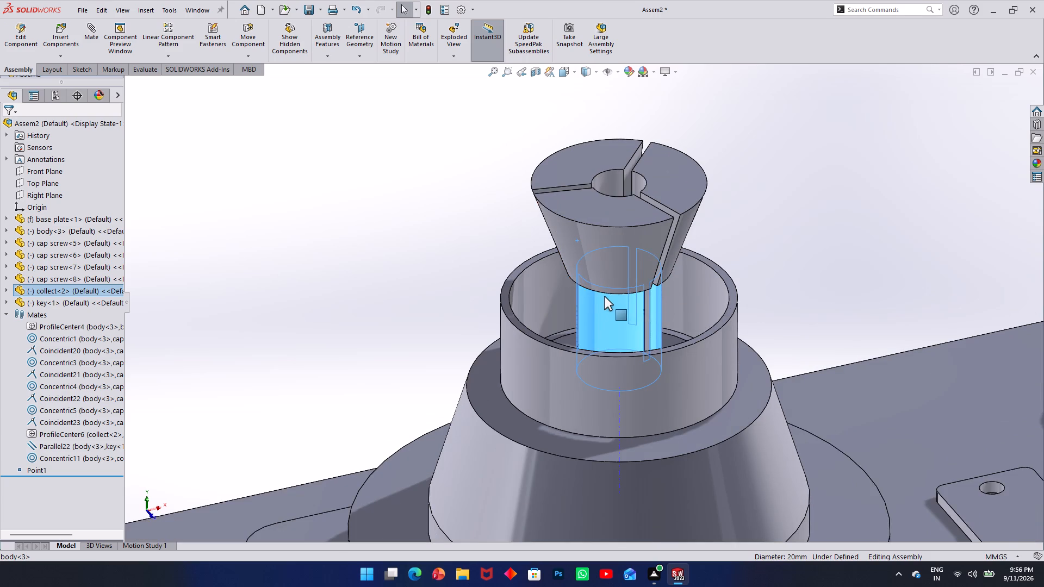
scroll(615, 290, down, 2)
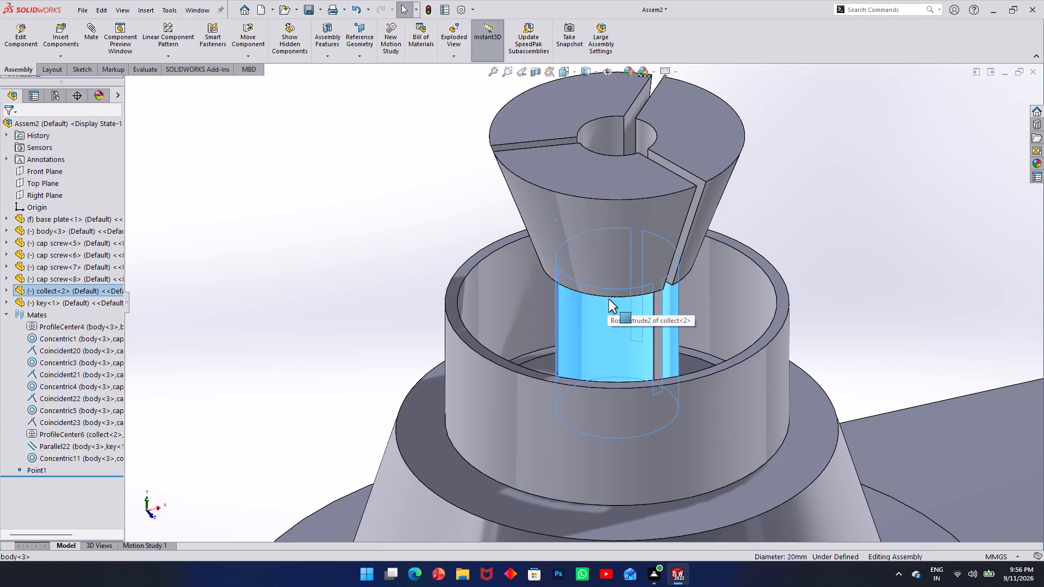
scroll(608, 299, down, 2)
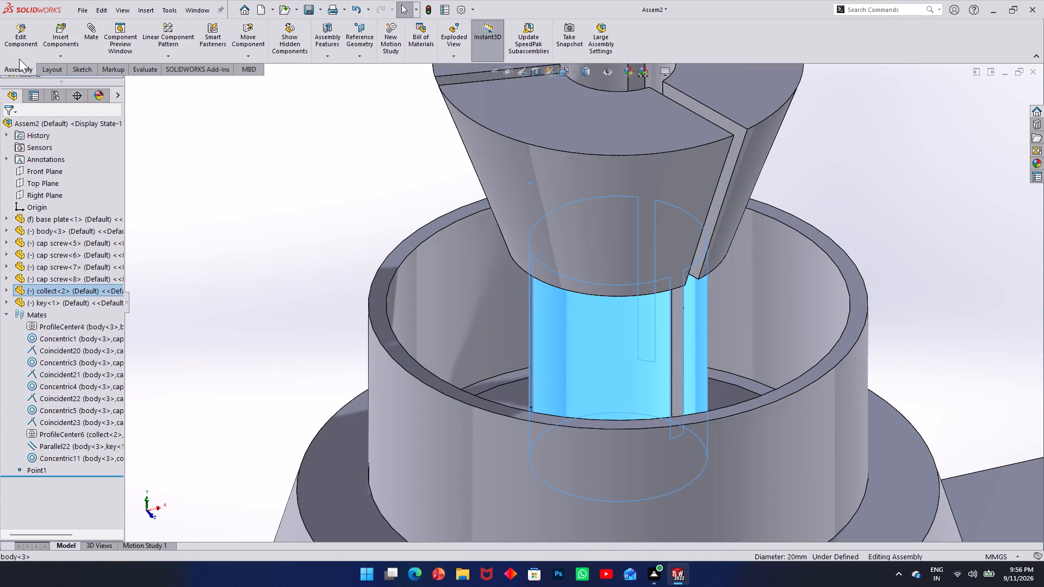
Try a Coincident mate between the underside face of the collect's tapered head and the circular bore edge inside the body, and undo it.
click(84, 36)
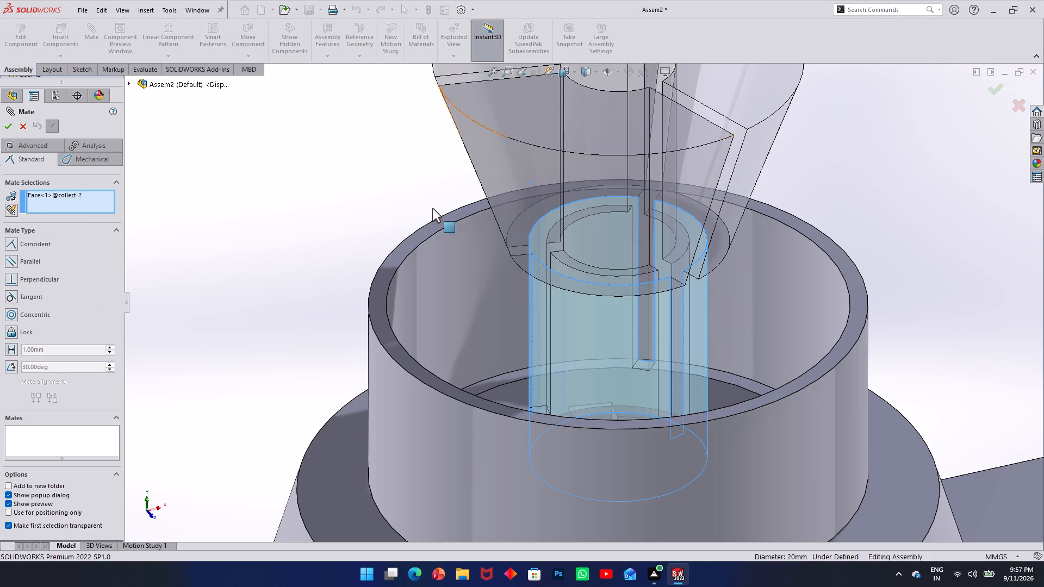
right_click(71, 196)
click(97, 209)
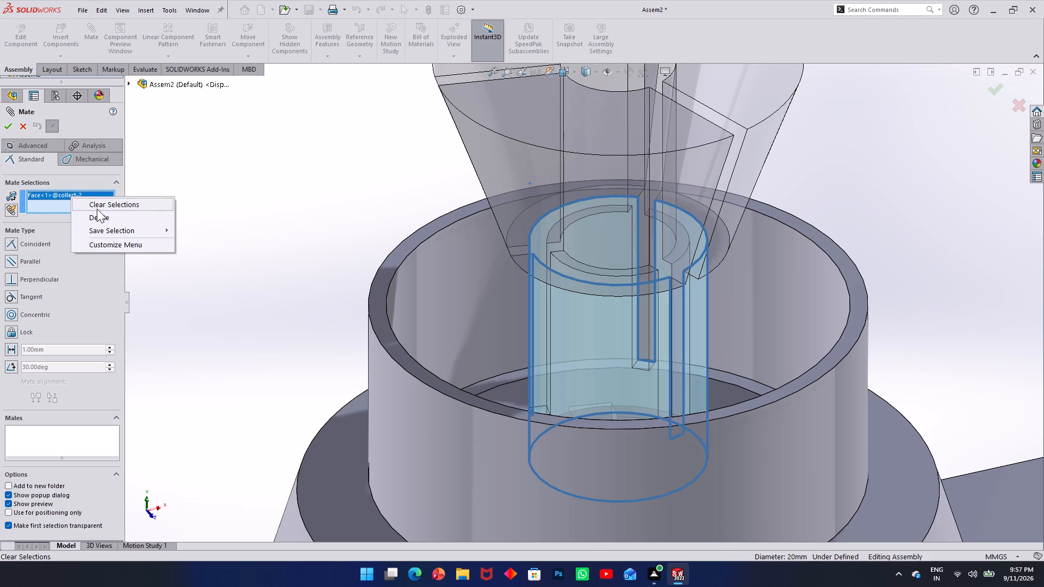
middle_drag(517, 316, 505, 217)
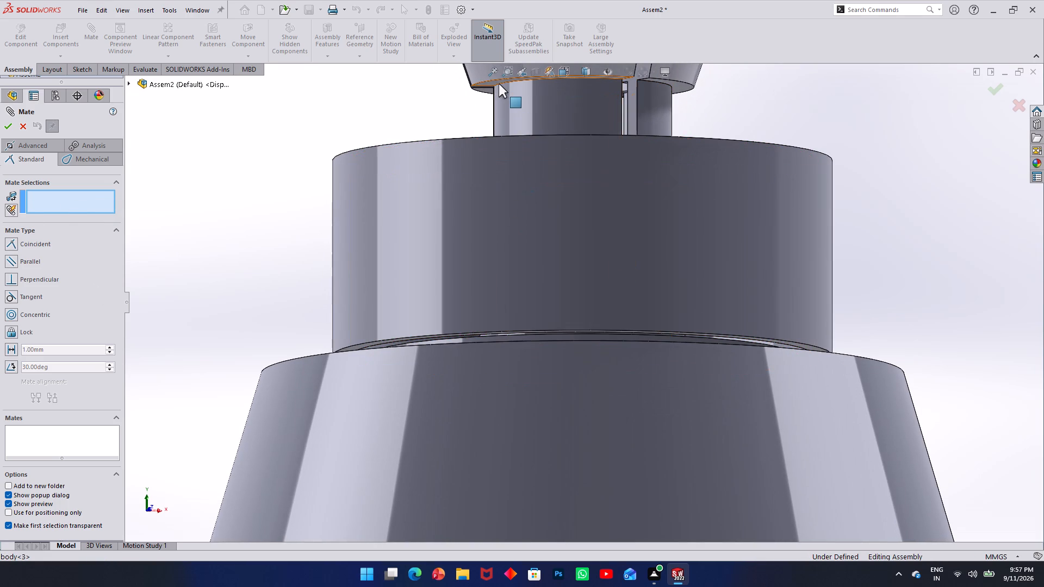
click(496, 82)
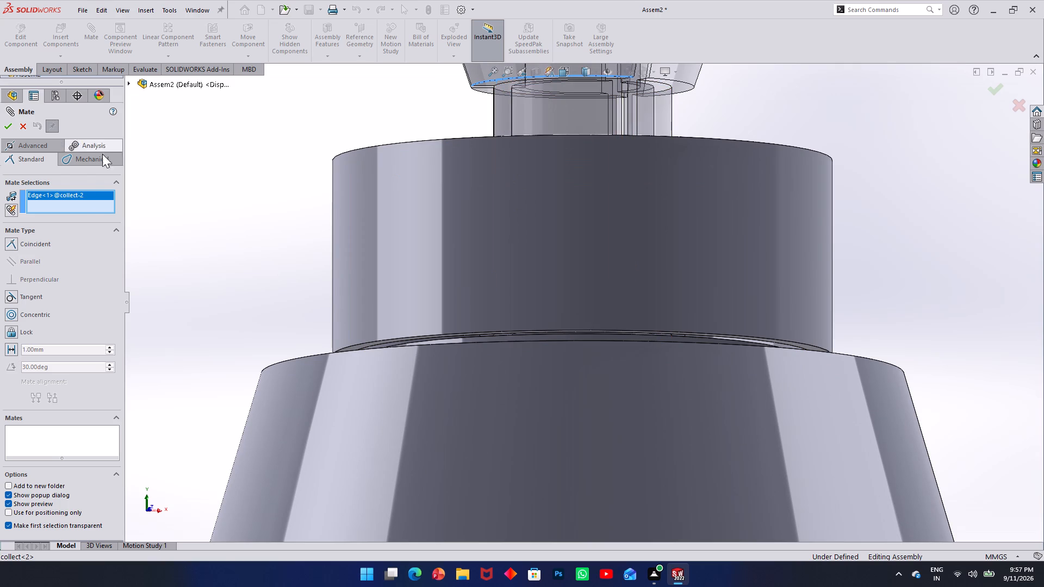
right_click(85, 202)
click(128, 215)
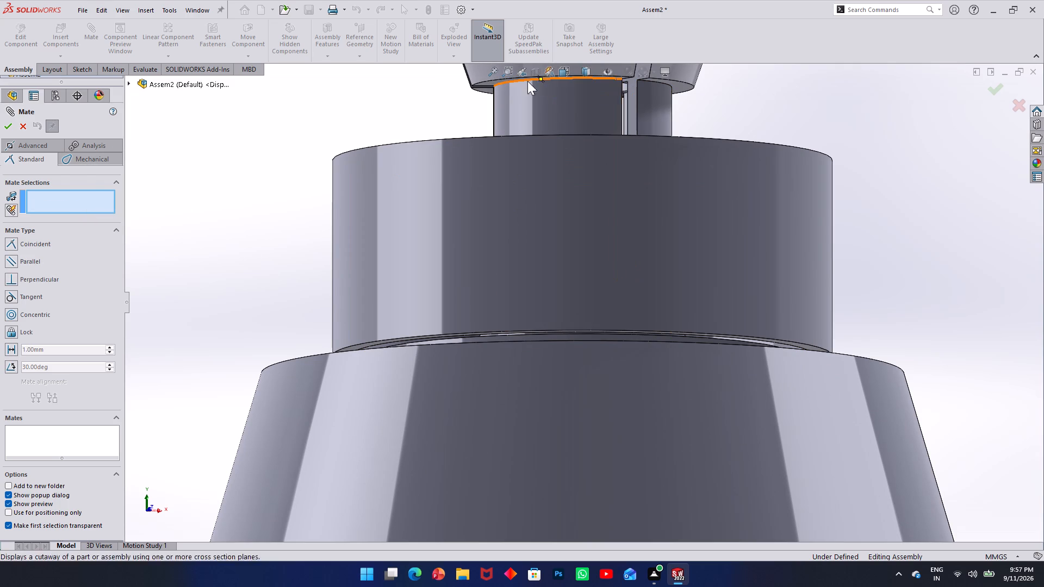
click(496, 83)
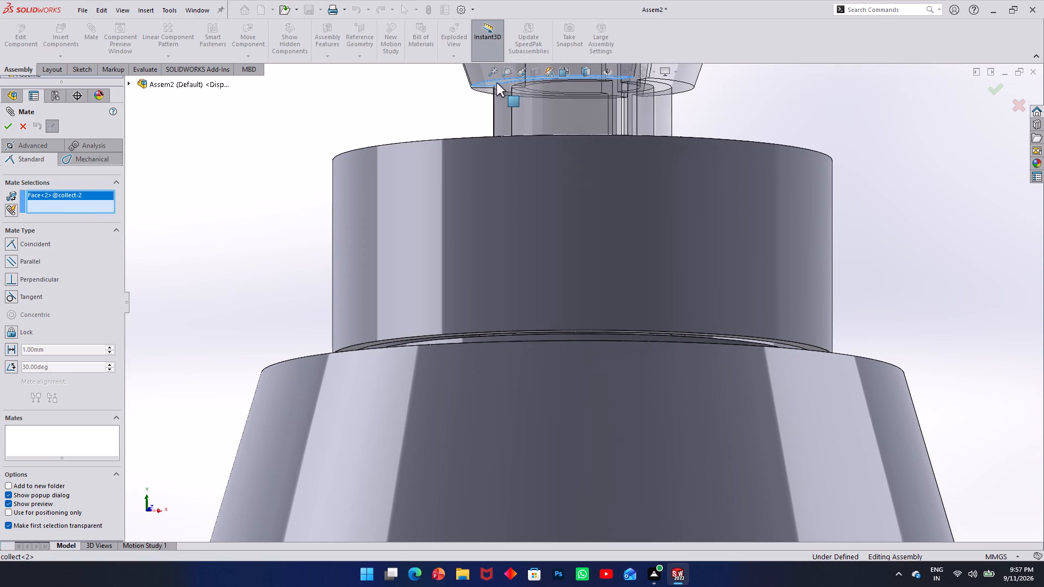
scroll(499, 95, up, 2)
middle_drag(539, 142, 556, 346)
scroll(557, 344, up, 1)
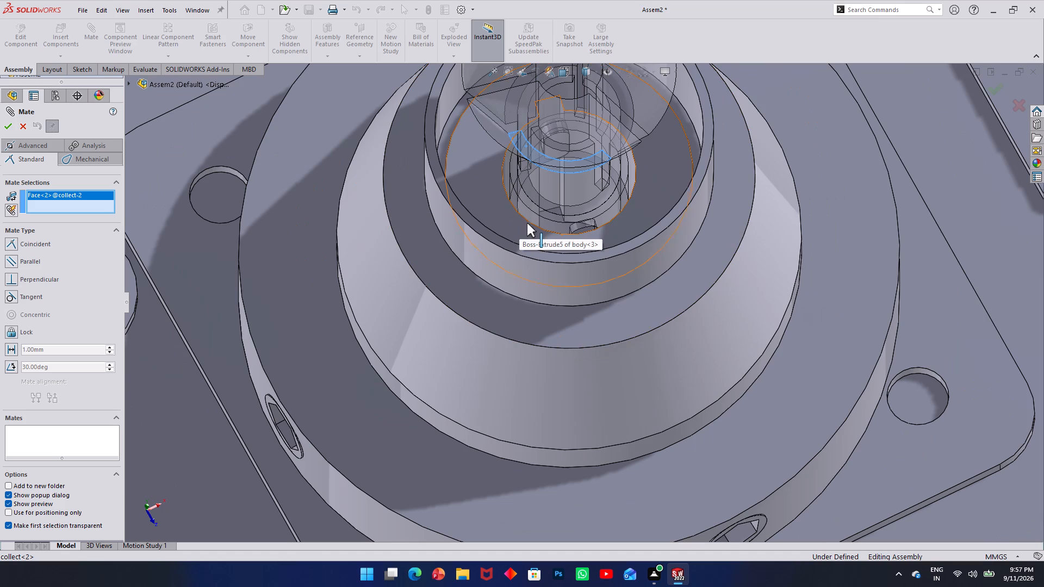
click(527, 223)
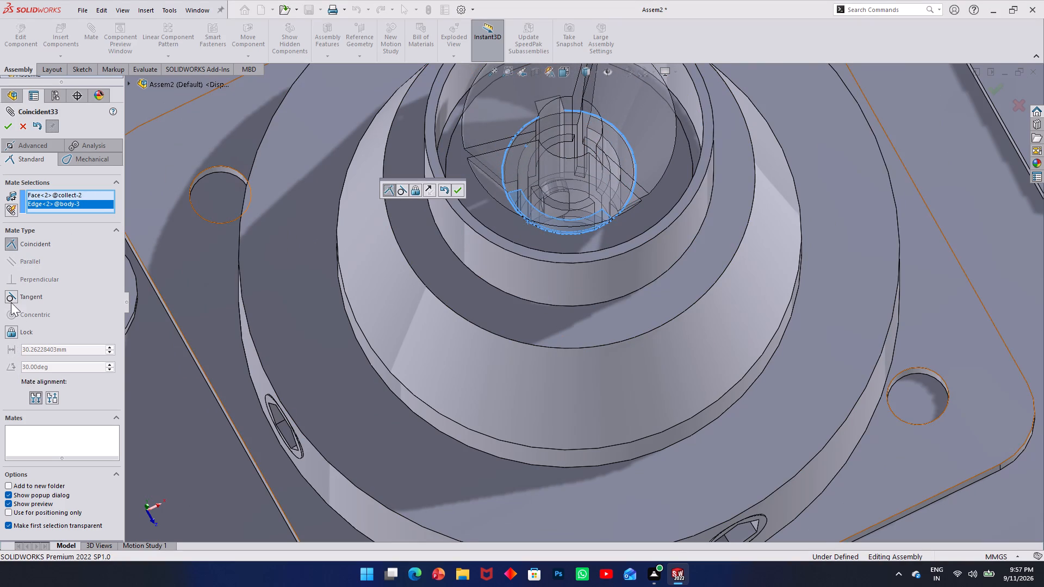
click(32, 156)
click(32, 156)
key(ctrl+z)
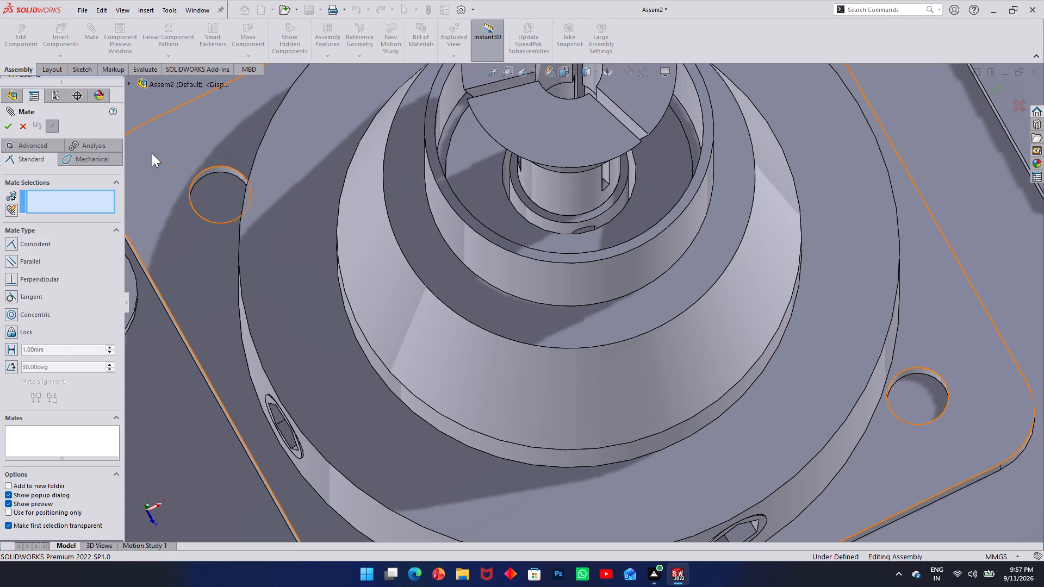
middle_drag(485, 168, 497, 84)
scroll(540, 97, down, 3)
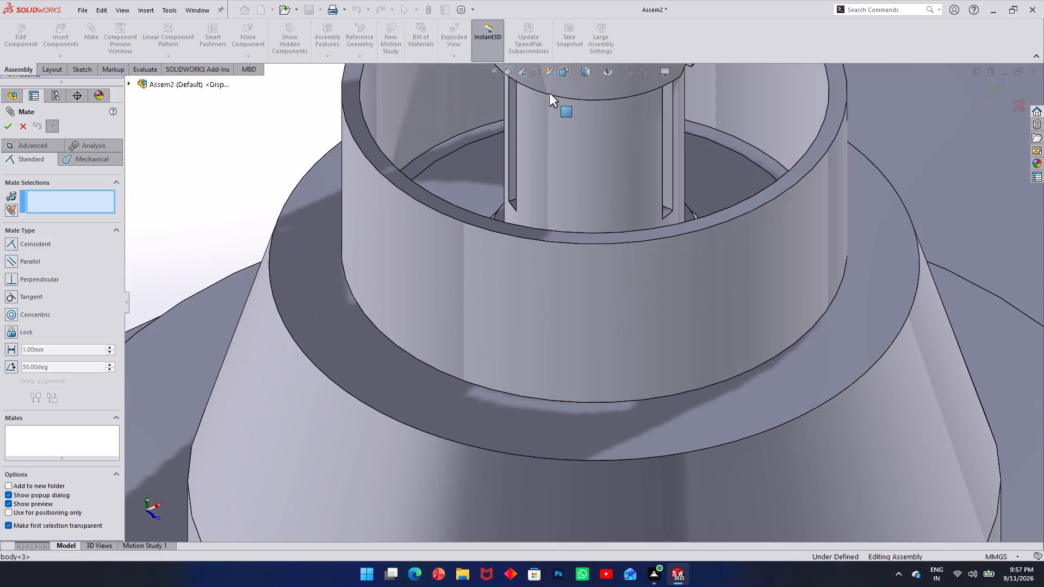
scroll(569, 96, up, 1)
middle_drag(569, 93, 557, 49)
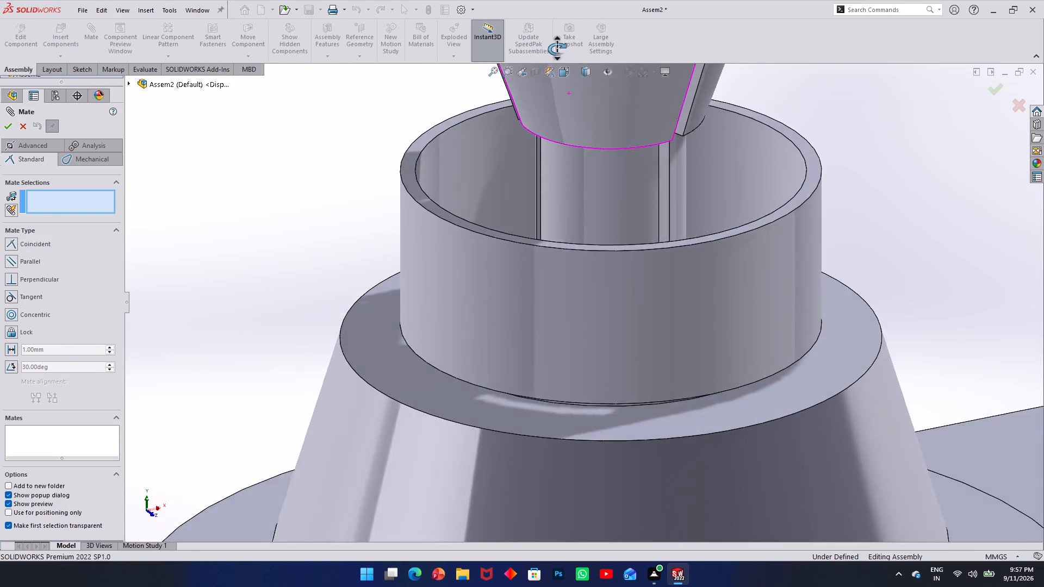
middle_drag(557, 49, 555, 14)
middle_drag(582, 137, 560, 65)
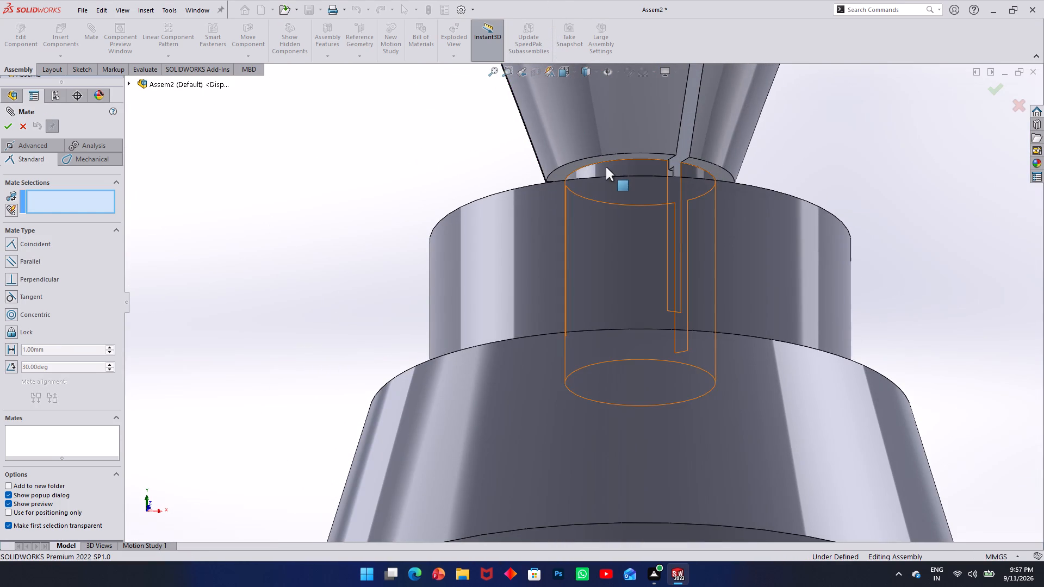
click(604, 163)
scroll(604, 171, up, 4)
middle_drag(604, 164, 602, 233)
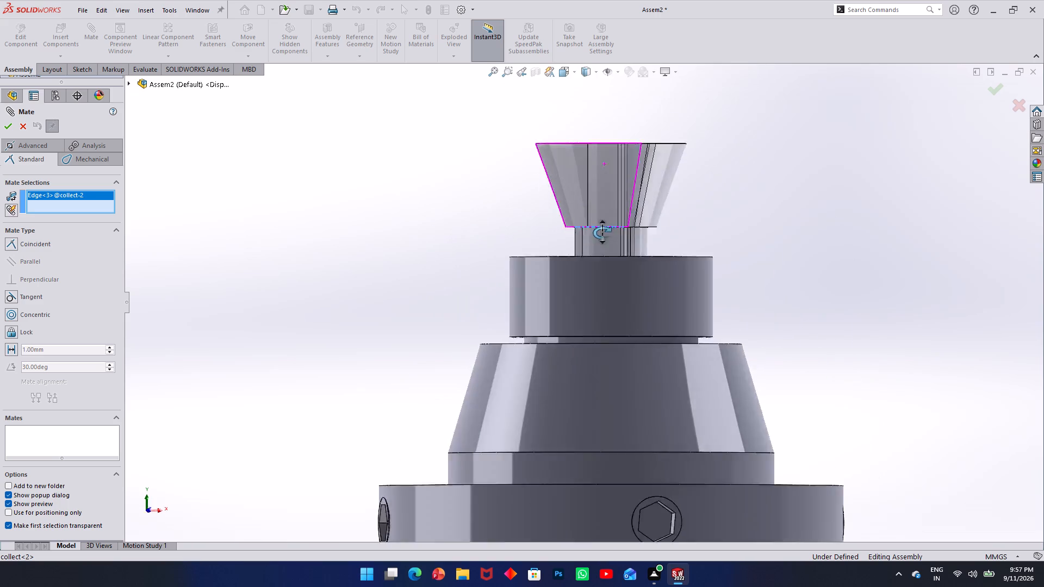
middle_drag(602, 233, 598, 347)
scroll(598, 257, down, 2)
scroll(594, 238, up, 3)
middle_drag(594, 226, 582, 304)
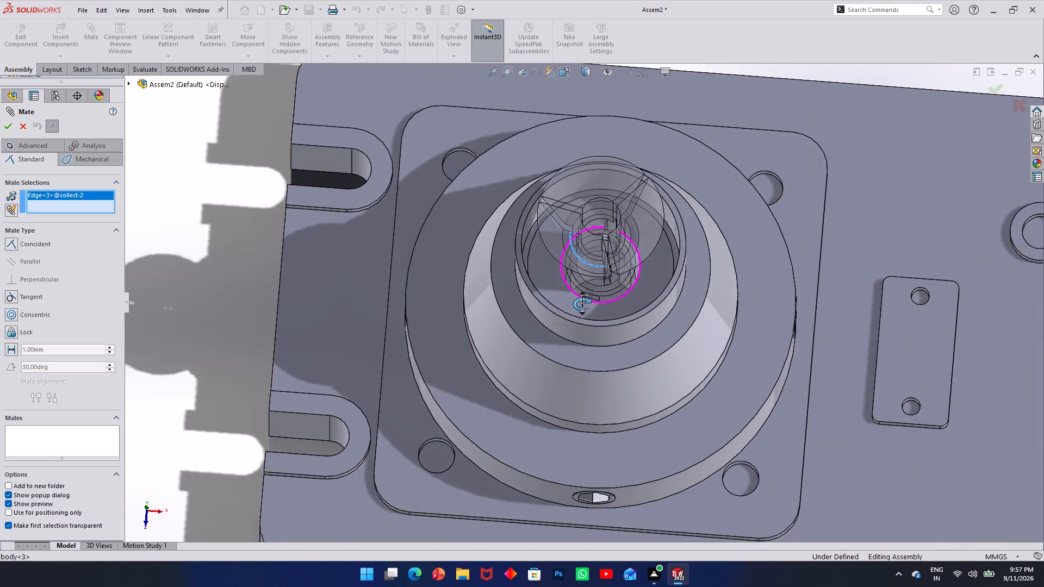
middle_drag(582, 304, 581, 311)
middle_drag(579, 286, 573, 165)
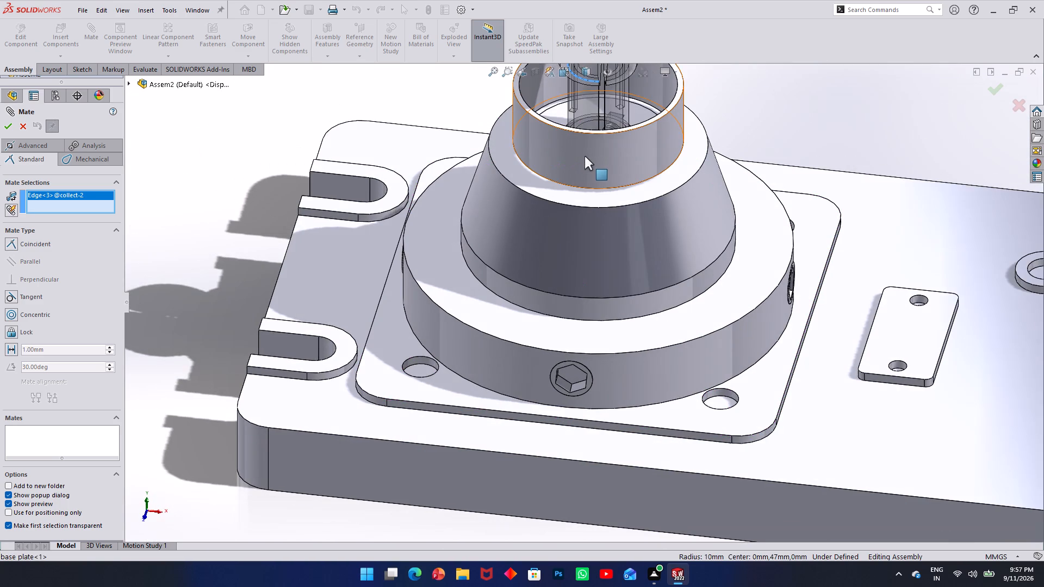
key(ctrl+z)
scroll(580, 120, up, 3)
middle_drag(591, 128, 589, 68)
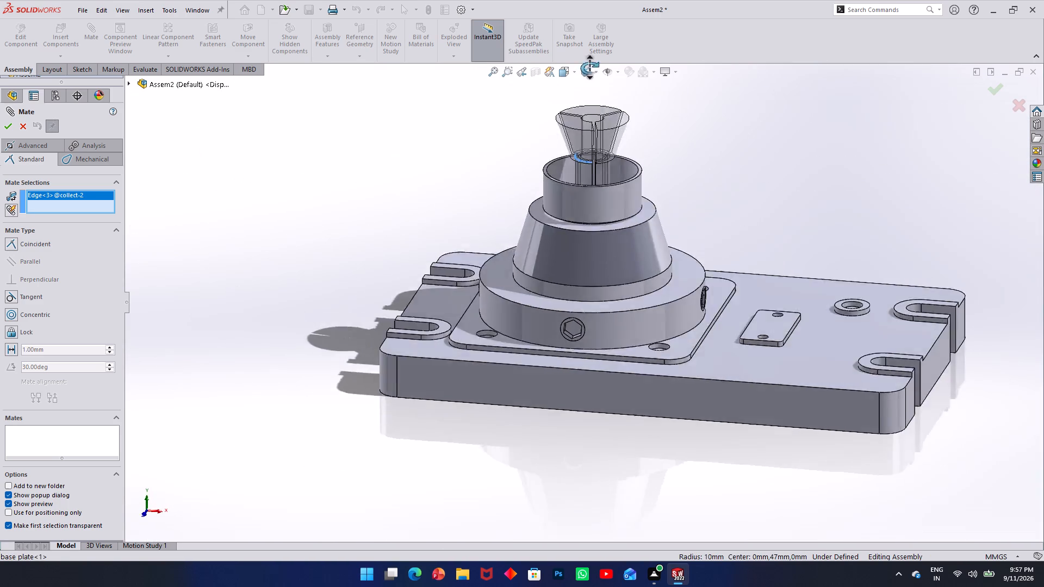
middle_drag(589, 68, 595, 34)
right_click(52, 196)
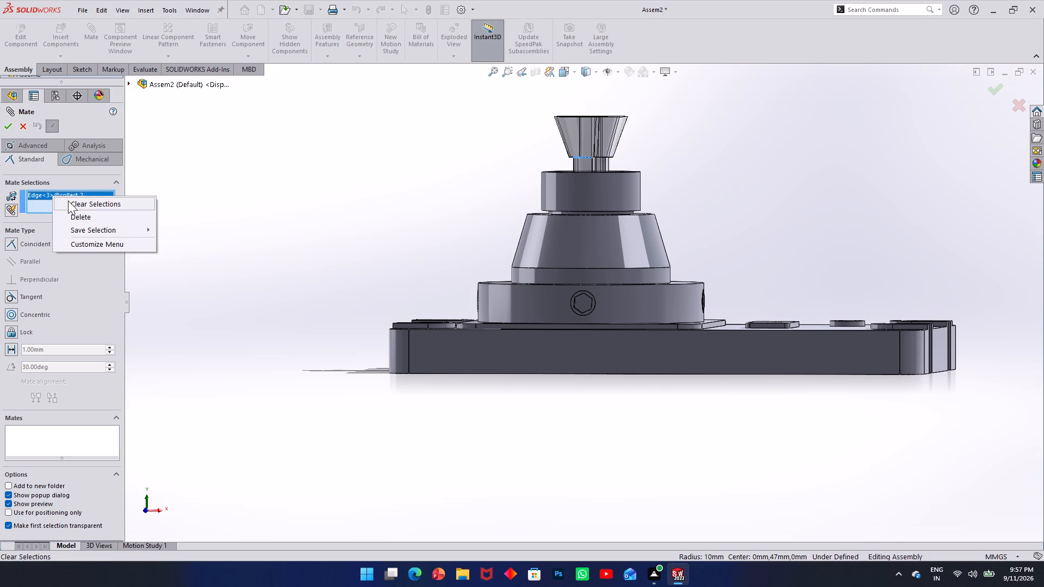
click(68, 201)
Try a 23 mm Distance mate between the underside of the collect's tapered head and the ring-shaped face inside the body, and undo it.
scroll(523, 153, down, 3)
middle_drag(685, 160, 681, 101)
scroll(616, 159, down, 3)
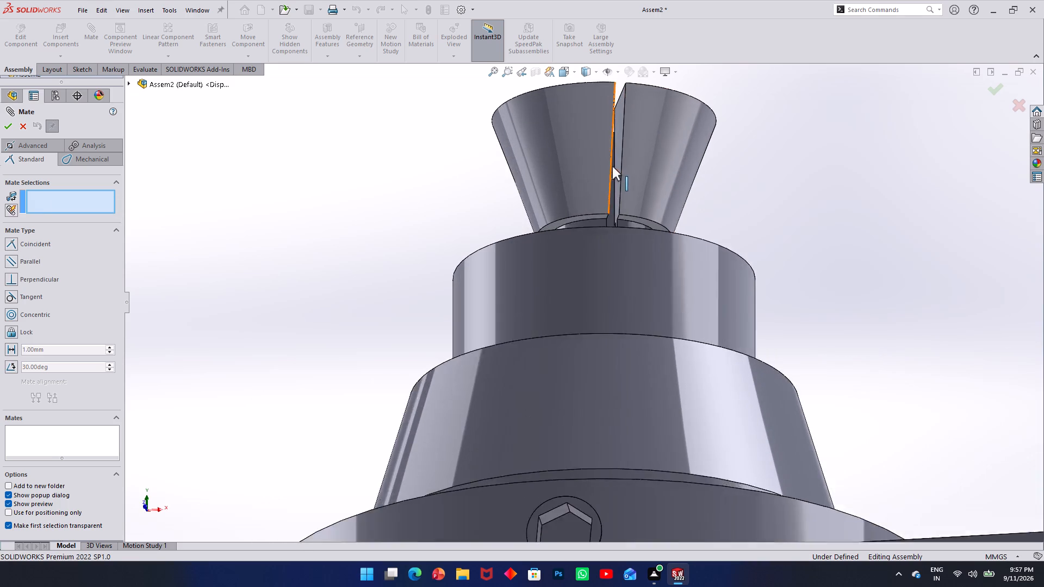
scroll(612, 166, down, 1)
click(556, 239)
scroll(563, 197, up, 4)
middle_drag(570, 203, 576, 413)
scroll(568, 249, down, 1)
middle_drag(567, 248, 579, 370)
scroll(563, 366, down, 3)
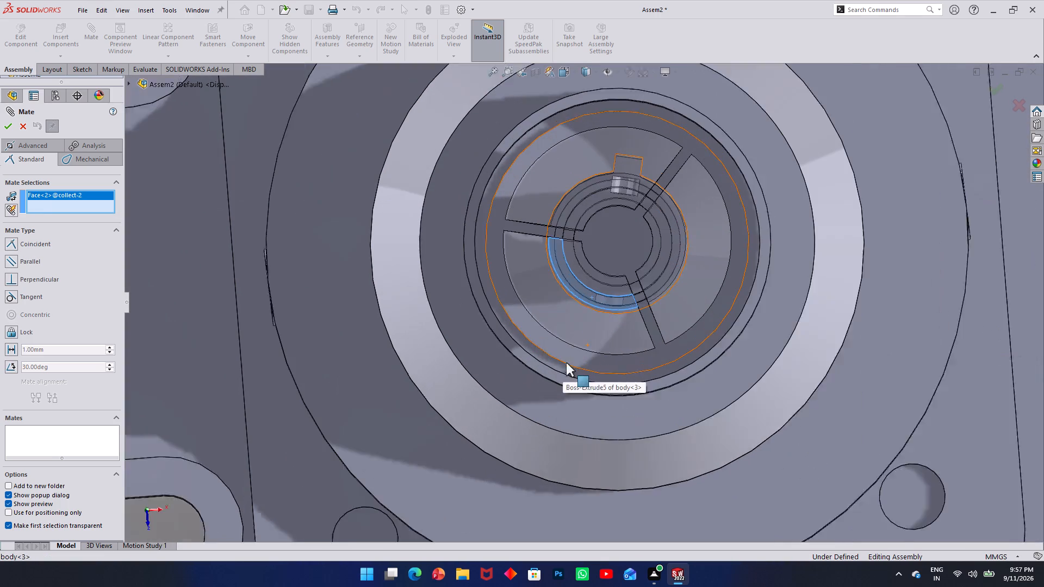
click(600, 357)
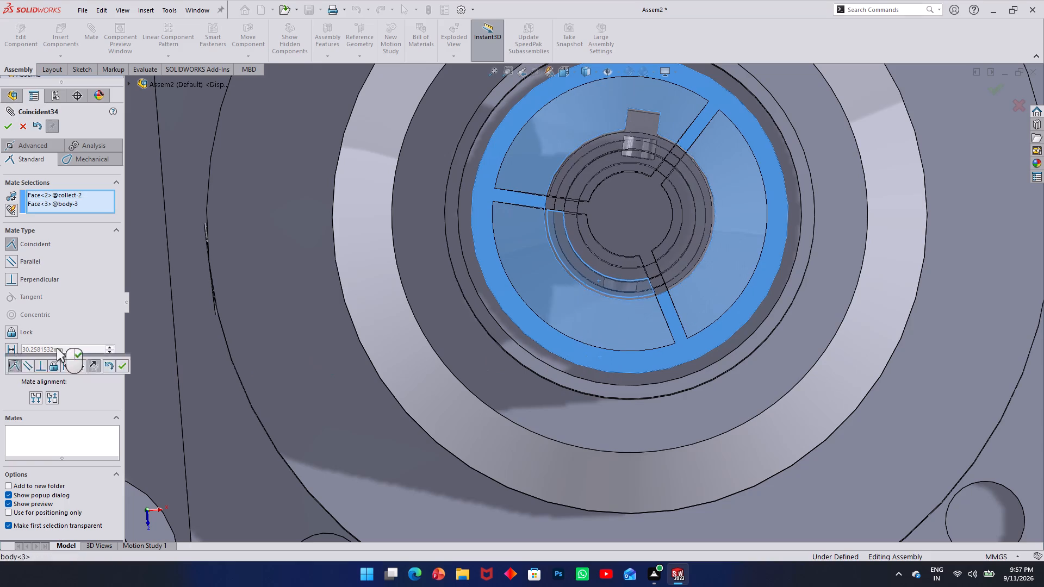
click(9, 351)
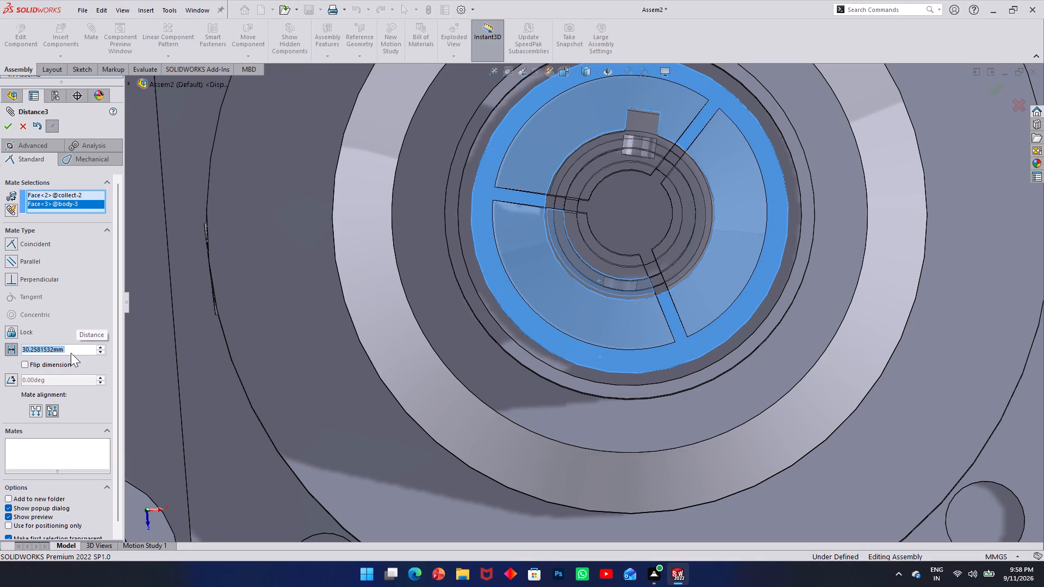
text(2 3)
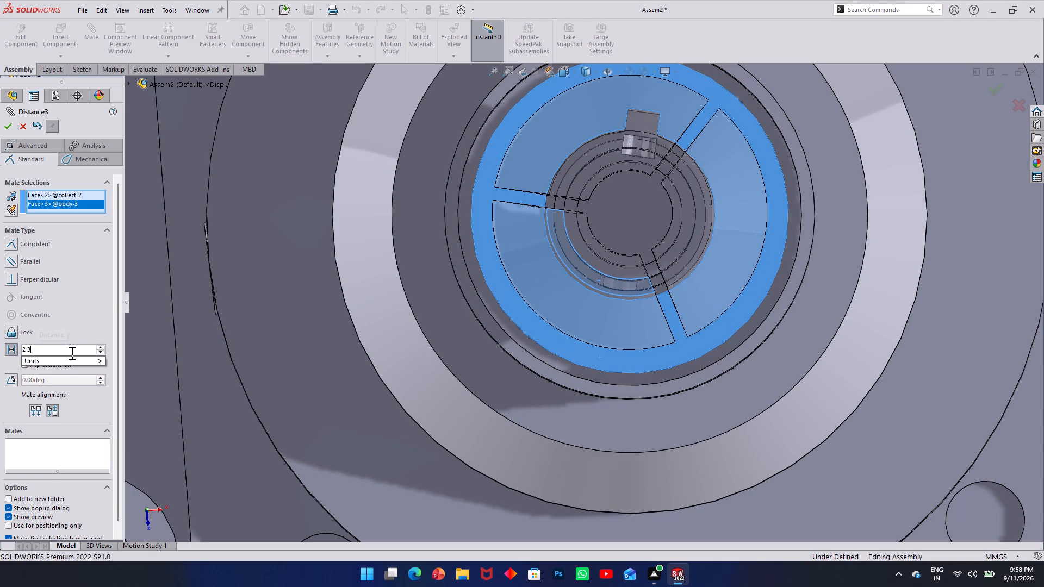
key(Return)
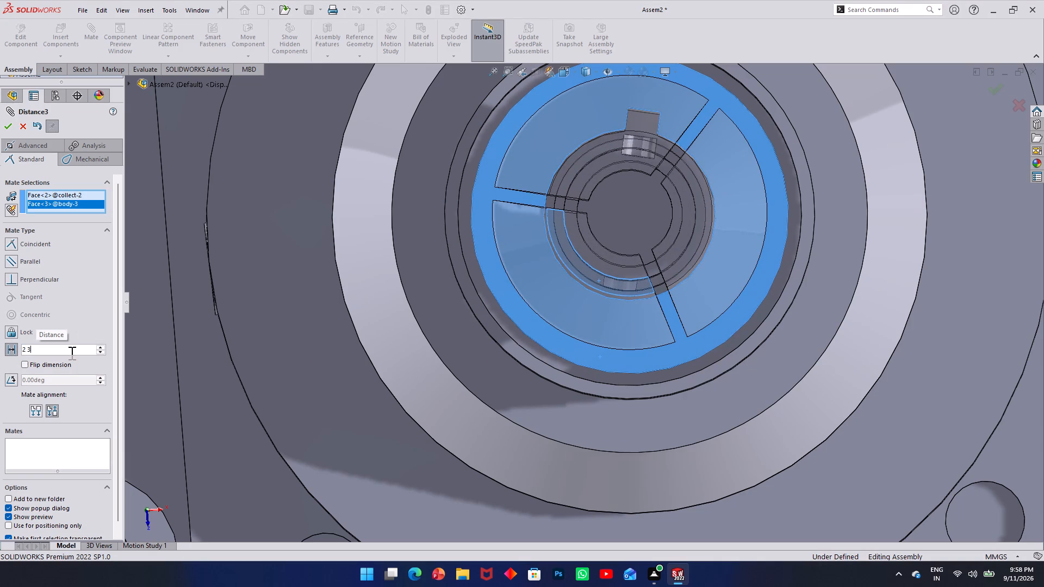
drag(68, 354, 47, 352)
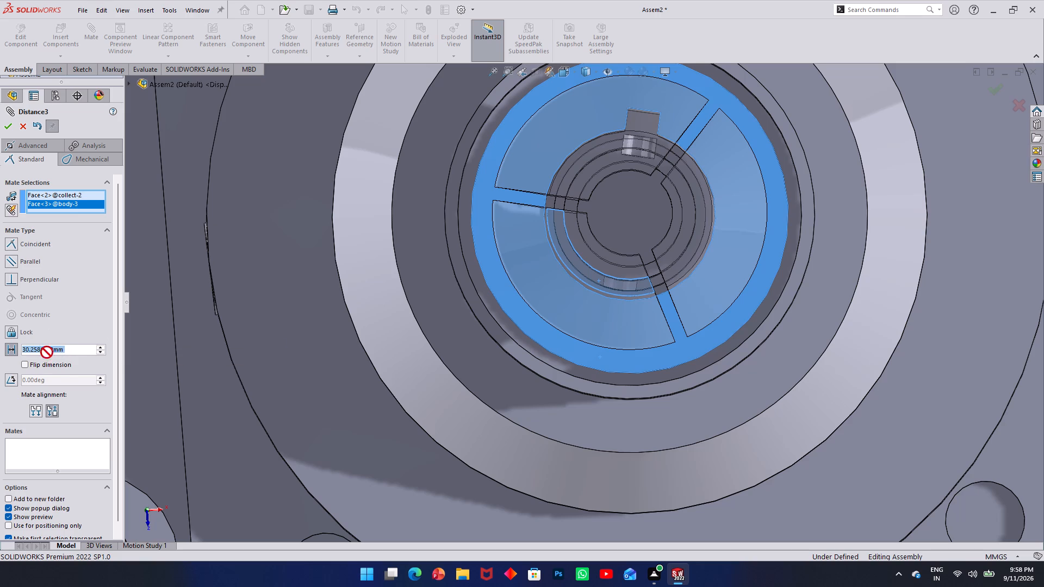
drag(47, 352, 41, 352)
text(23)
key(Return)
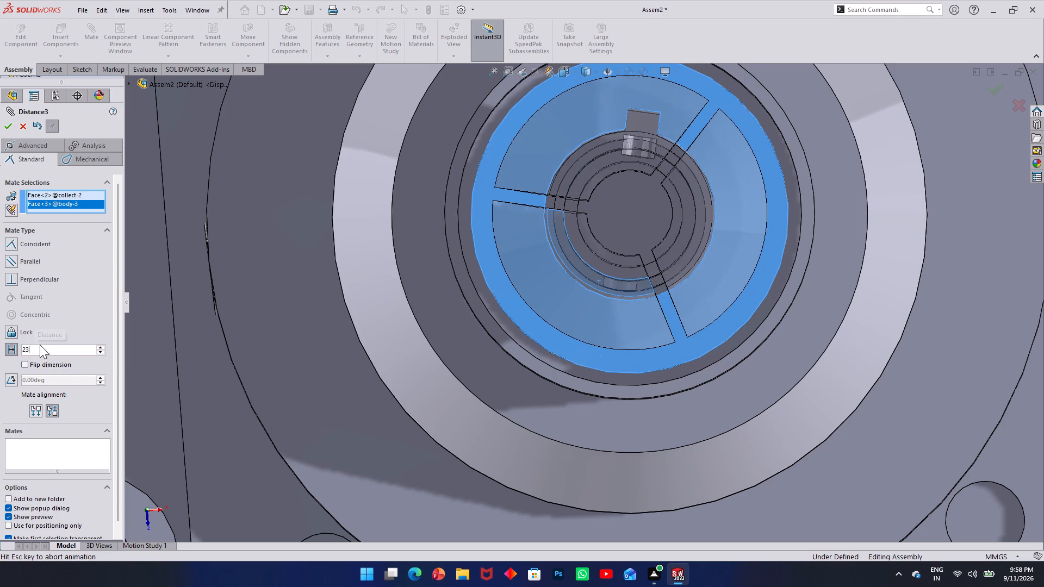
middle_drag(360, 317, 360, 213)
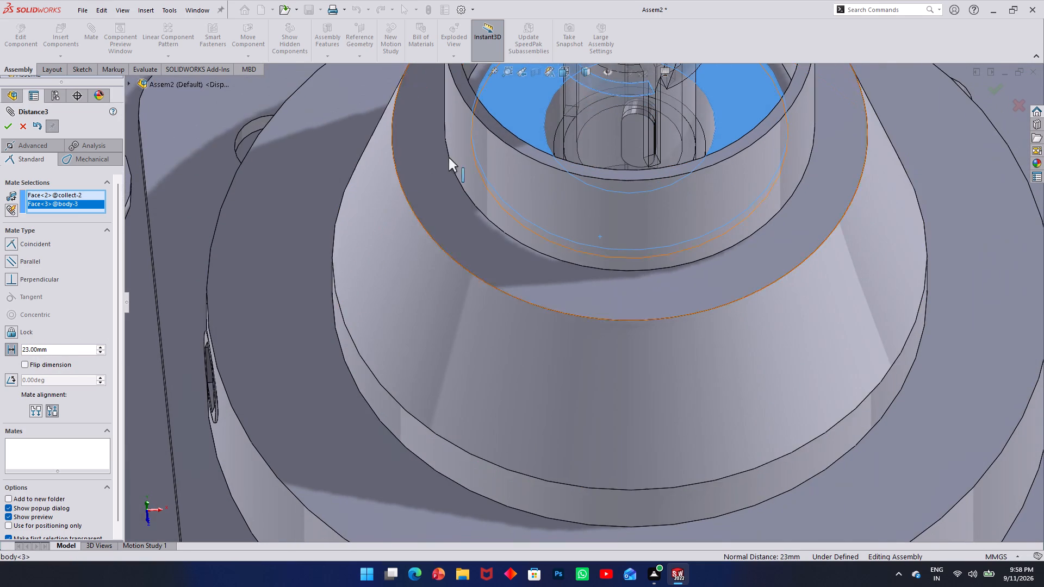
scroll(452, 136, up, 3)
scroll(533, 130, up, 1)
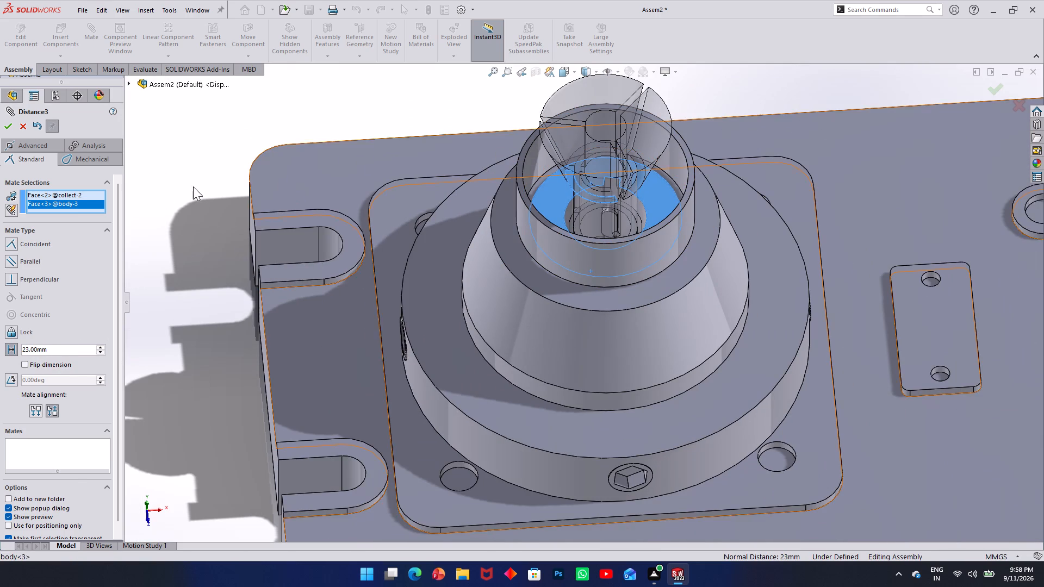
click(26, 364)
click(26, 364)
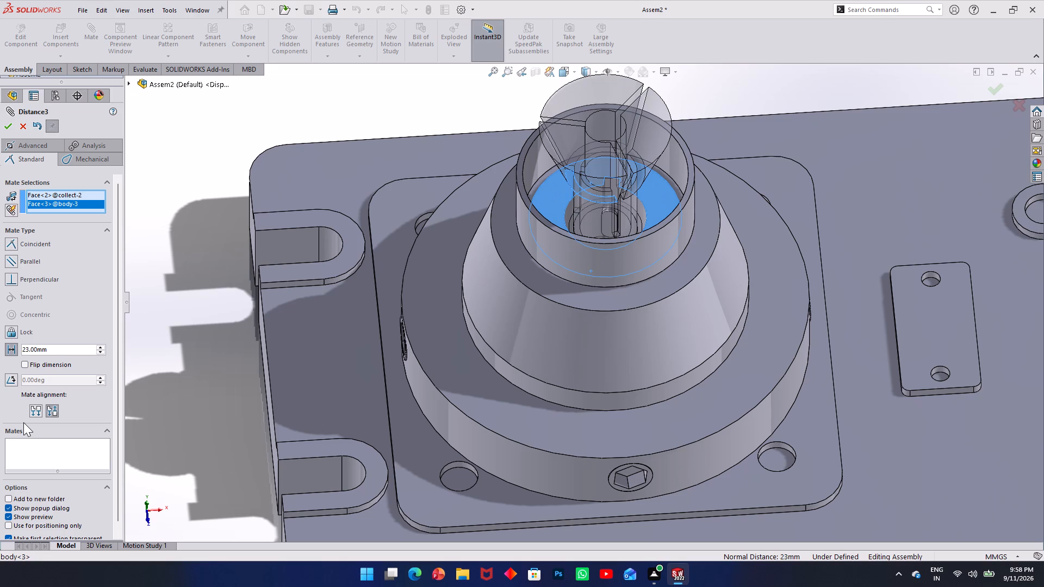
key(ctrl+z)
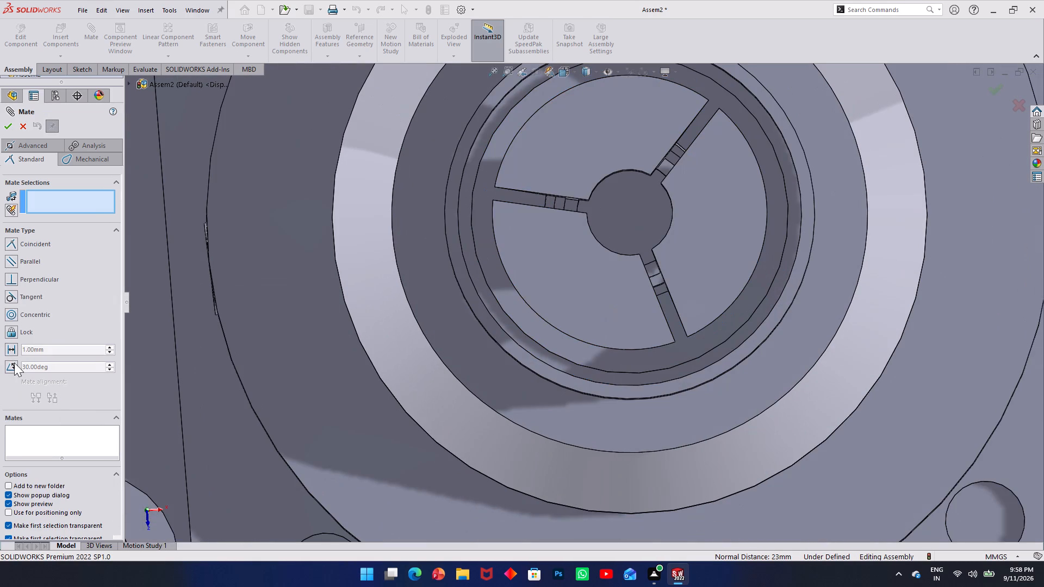
Add a 23 mm Distance mate between the collect's top face and the ring-shaped face inside the body, keeping the head above that face.
middle_drag(521, 333, 520, 215)
scroll(520, 215, up, 1)
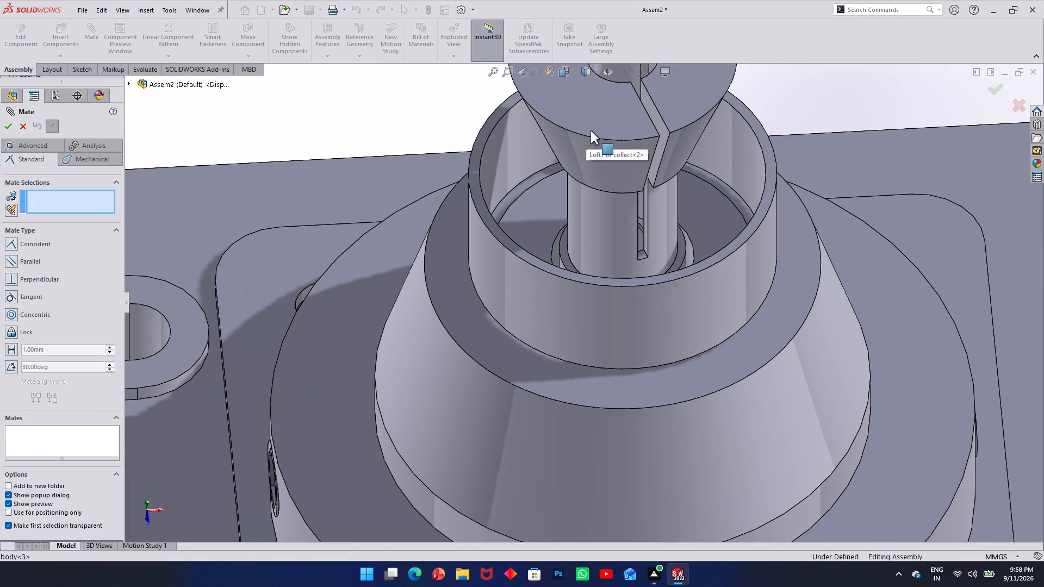
click(590, 130)
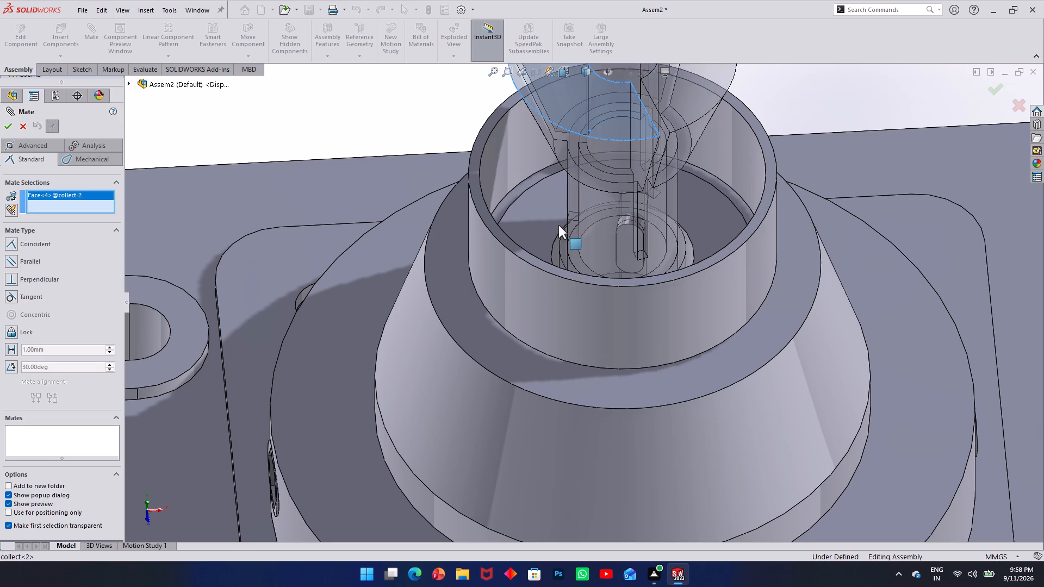
scroll(558, 225, up, 2)
click(549, 249)
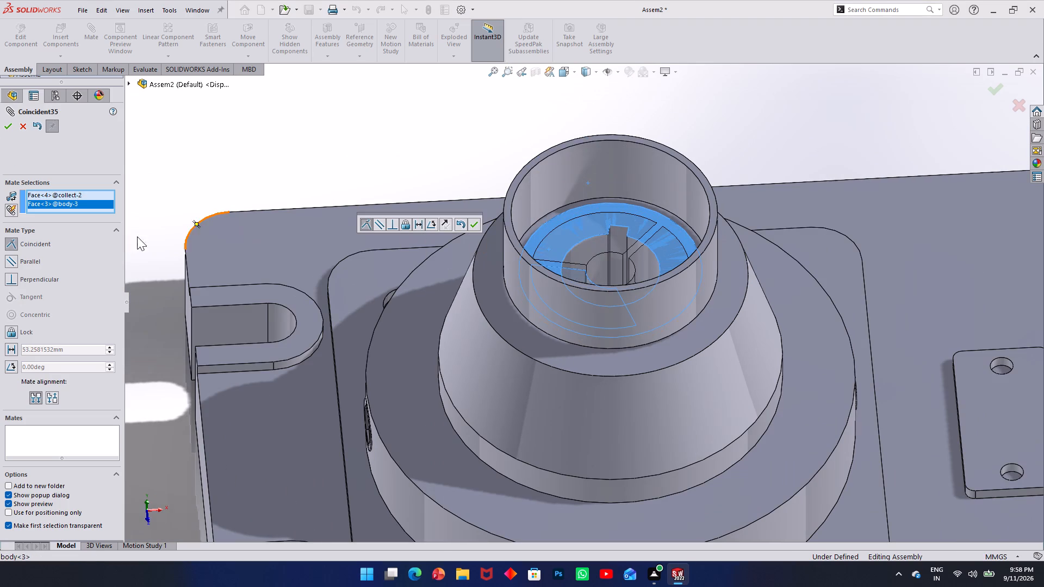
drag(66, 350, 61, 351)
click(8, 350)
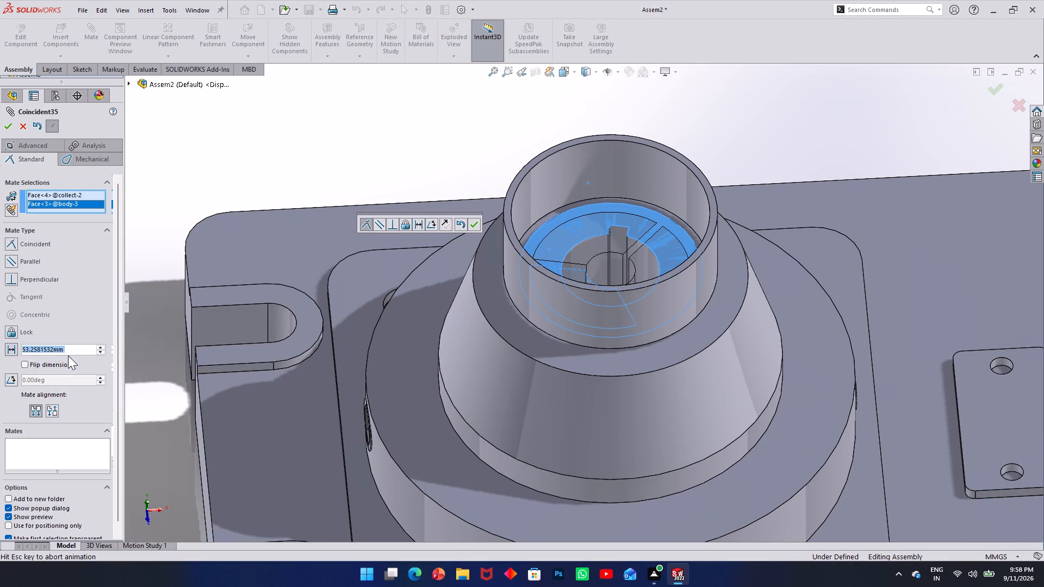
text(23)
key(Return)
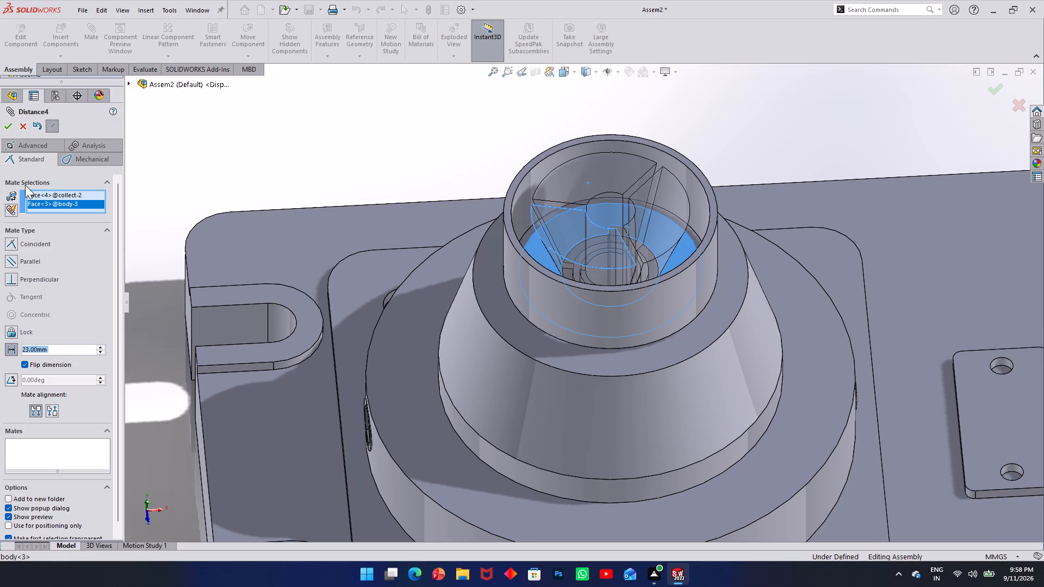
click(7, 128)
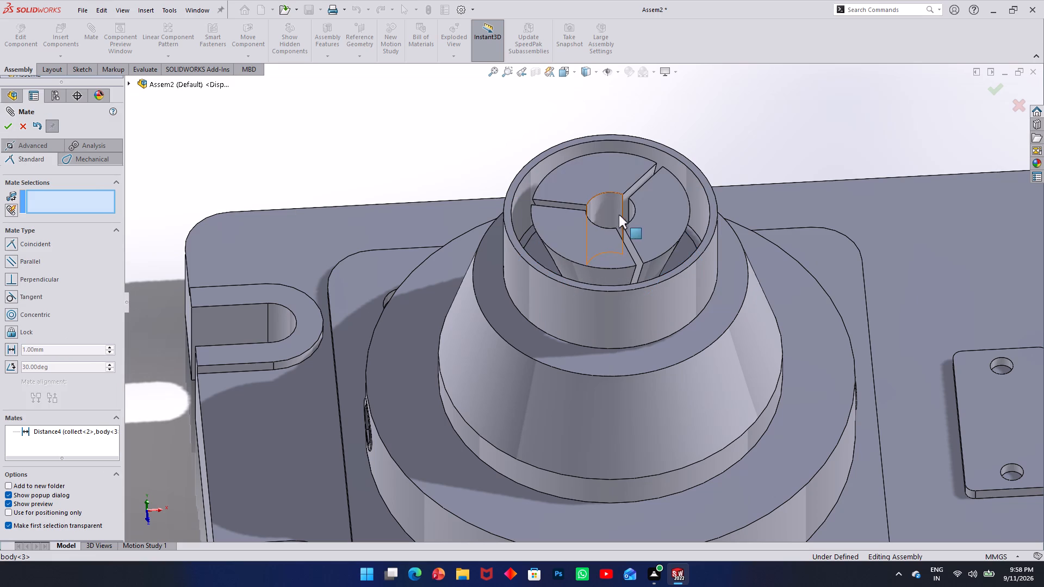
Turn the collect back and forth about the bore axis to test its rotation, and finish mating.
drag(653, 222, 437, 221)
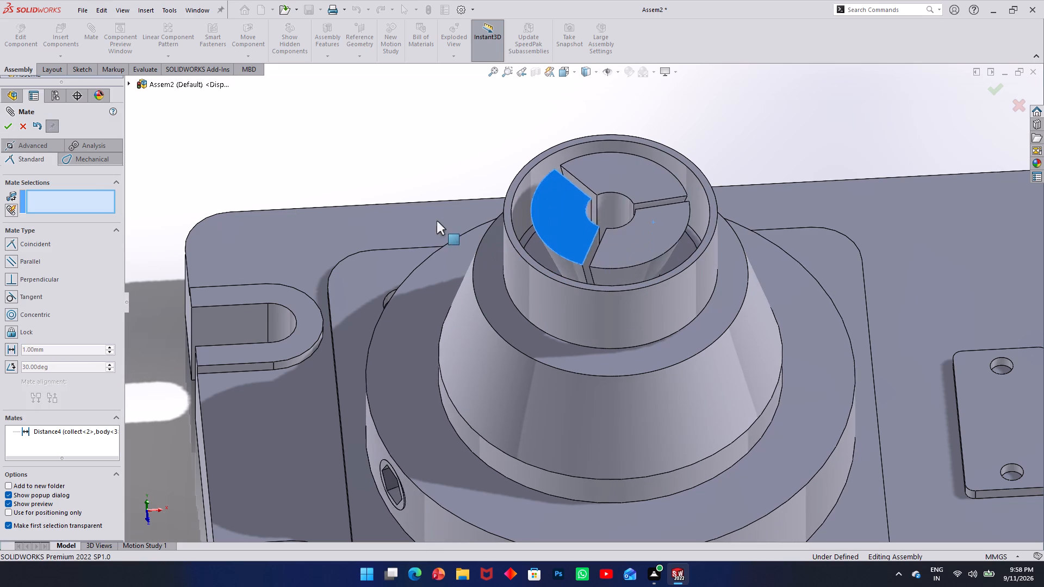
drag(437, 221, 643, 223)
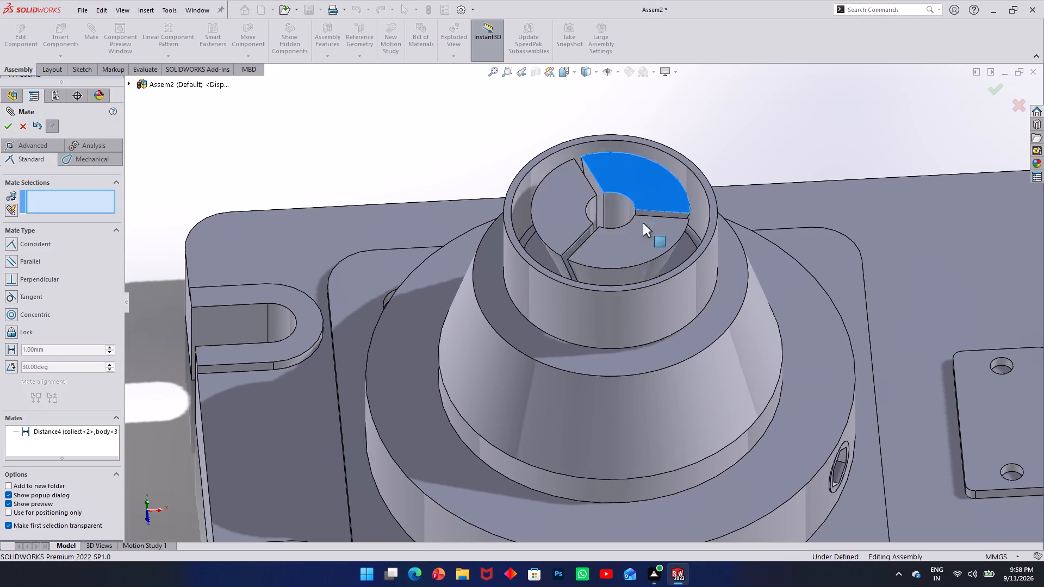
drag(643, 223, 558, 154)
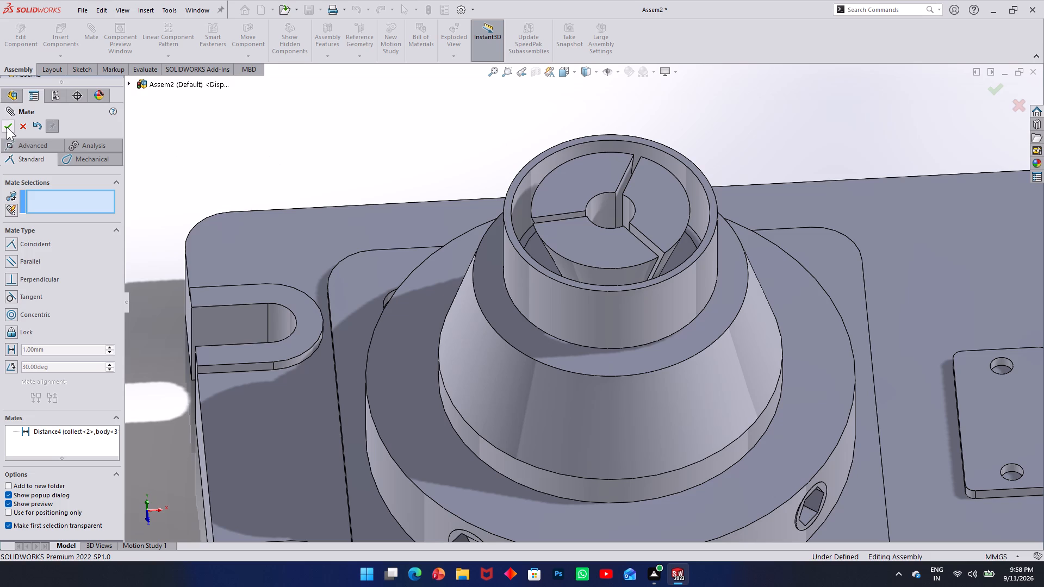
click(7, 131)
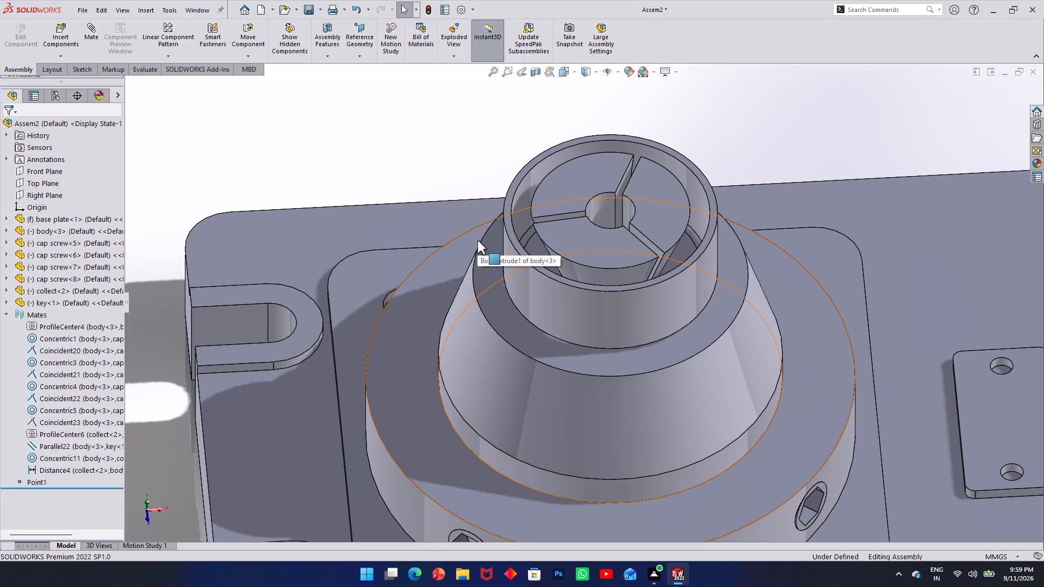
Insert the clamping review part from the milling jig folder and place it above the body.
click(408, 126)
scroll(496, 339, up, 1)
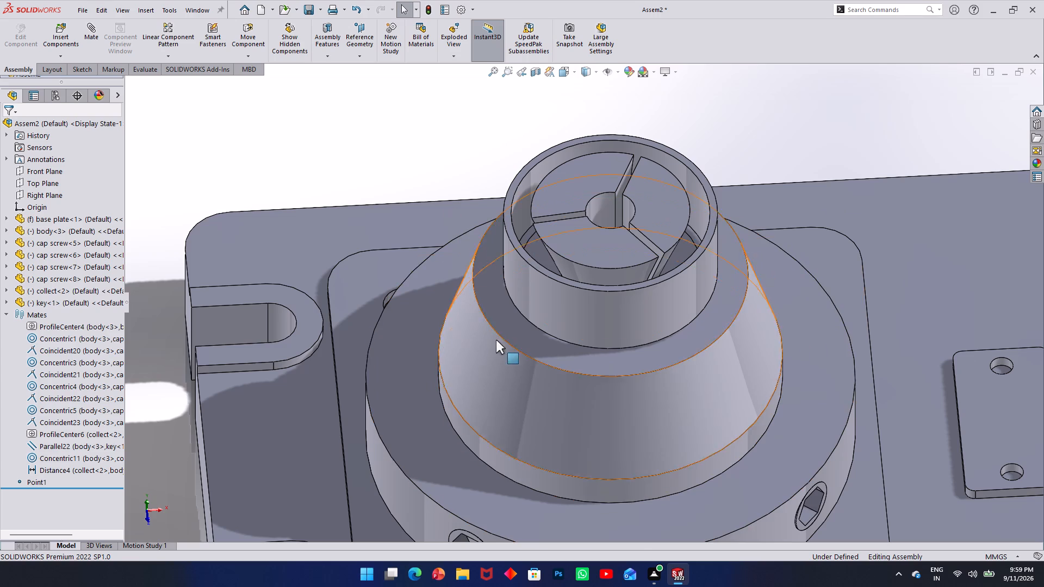
scroll(496, 340, up, 6)
middle_drag(564, 358, 563, 310)
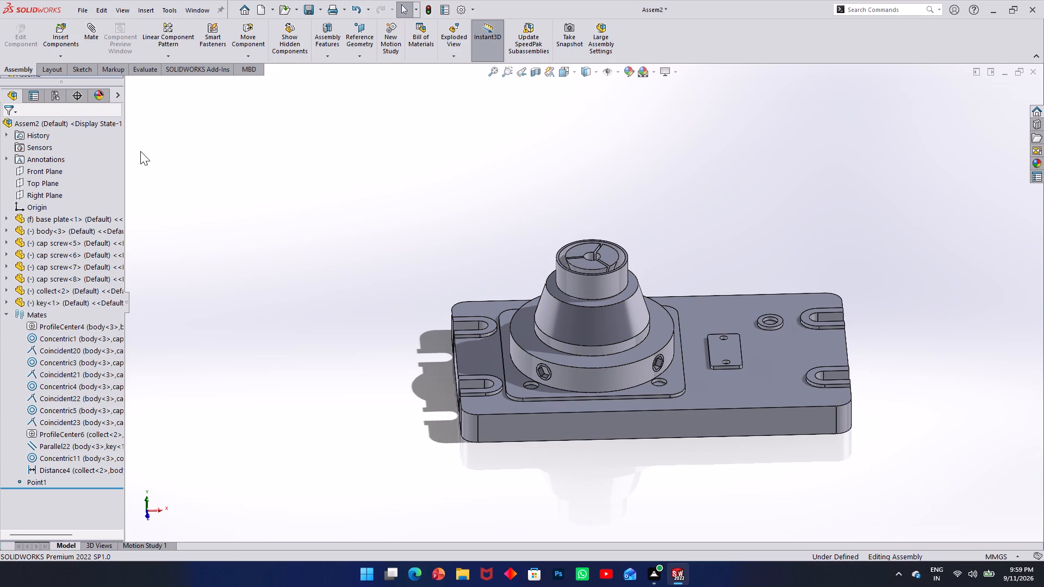
click(60, 39)
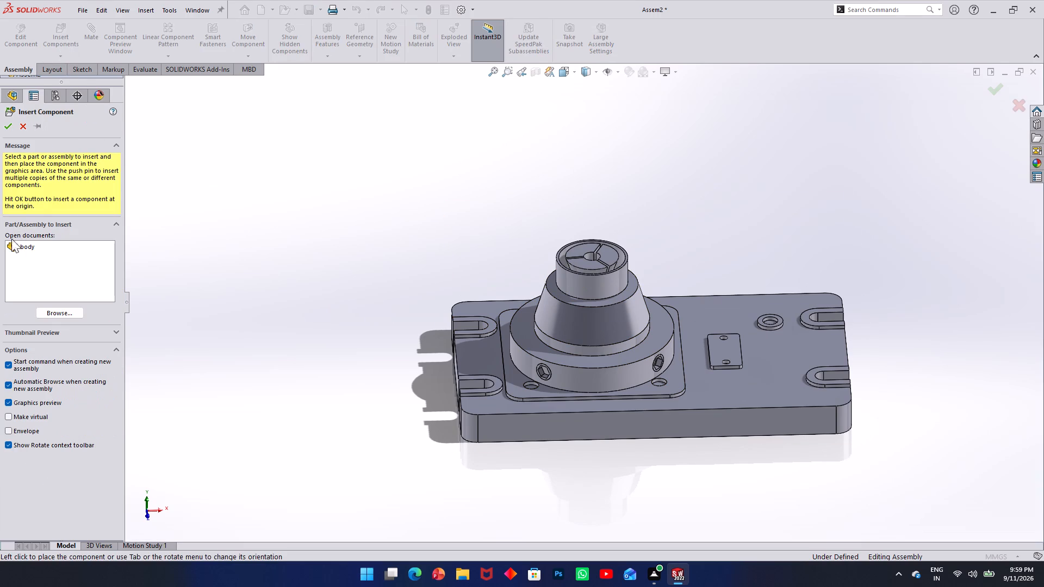
click(47, 315)
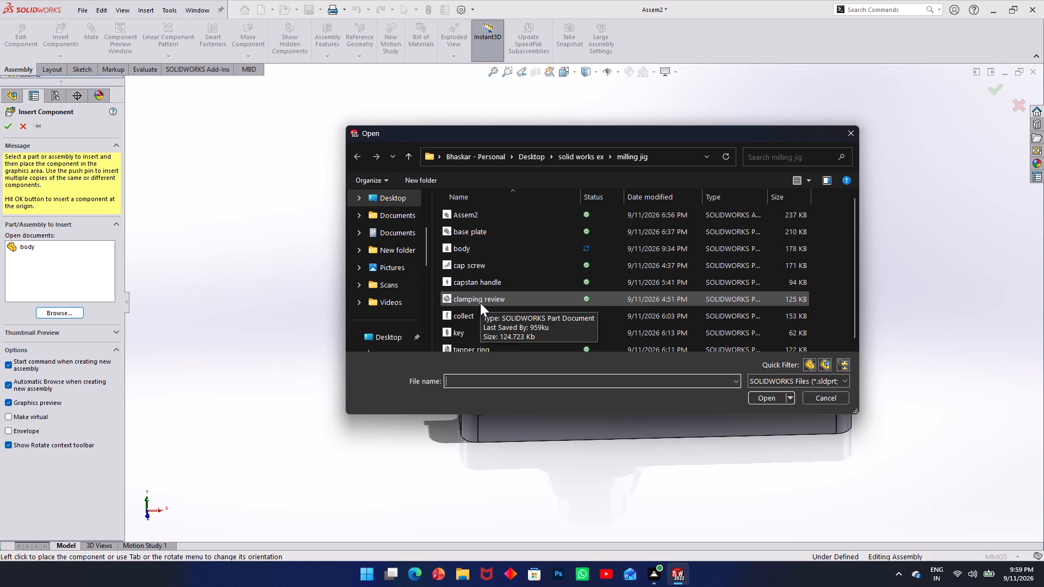
click(486, 297)
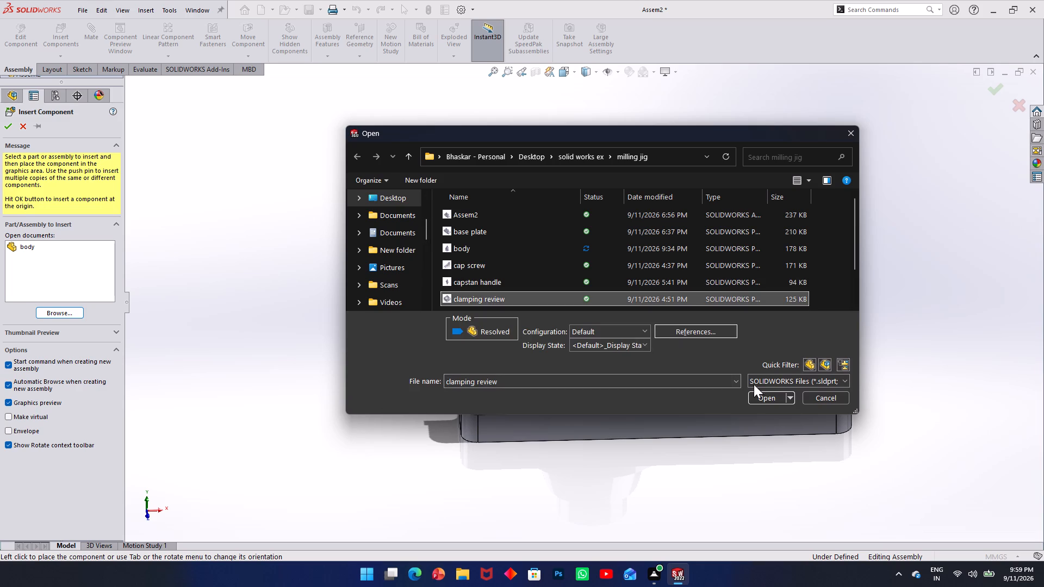
click(766, 397)
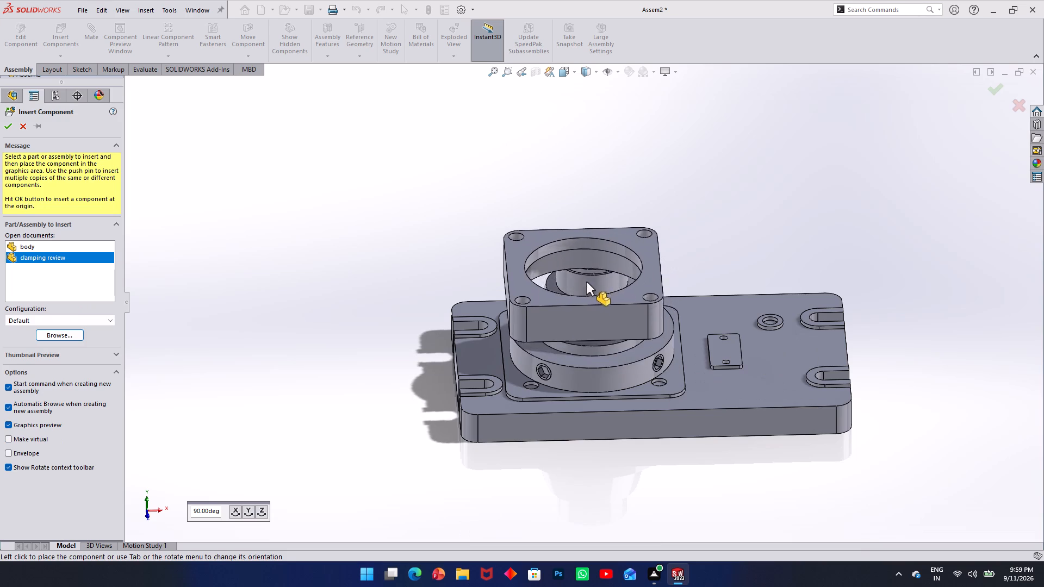
click(596, 229)
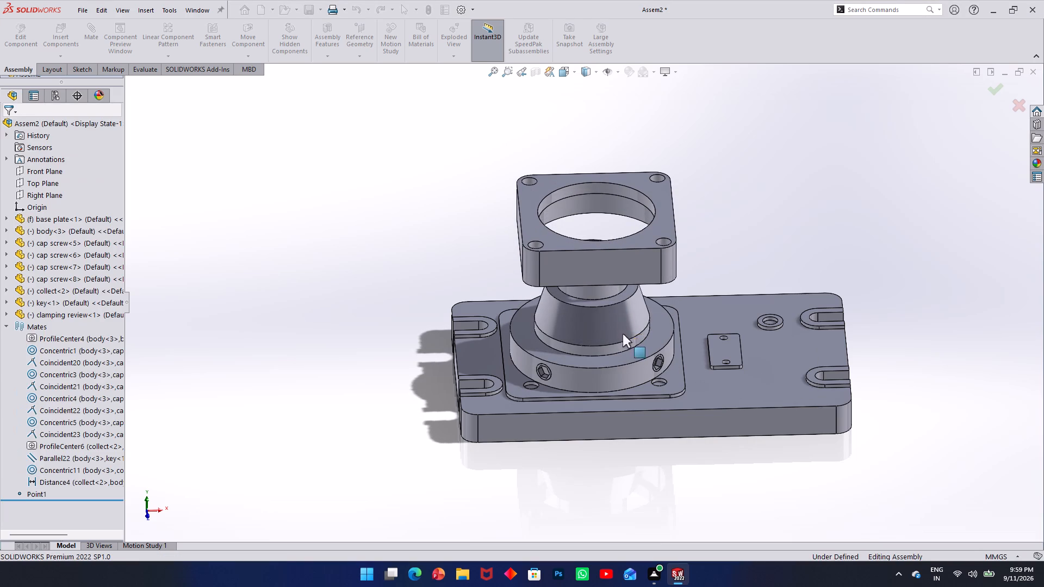
Add a Concentric mate between the clamping review's large bore and the cylindrical band at the base of the body's cone.
middle_drag(623, 336, 626, 373)
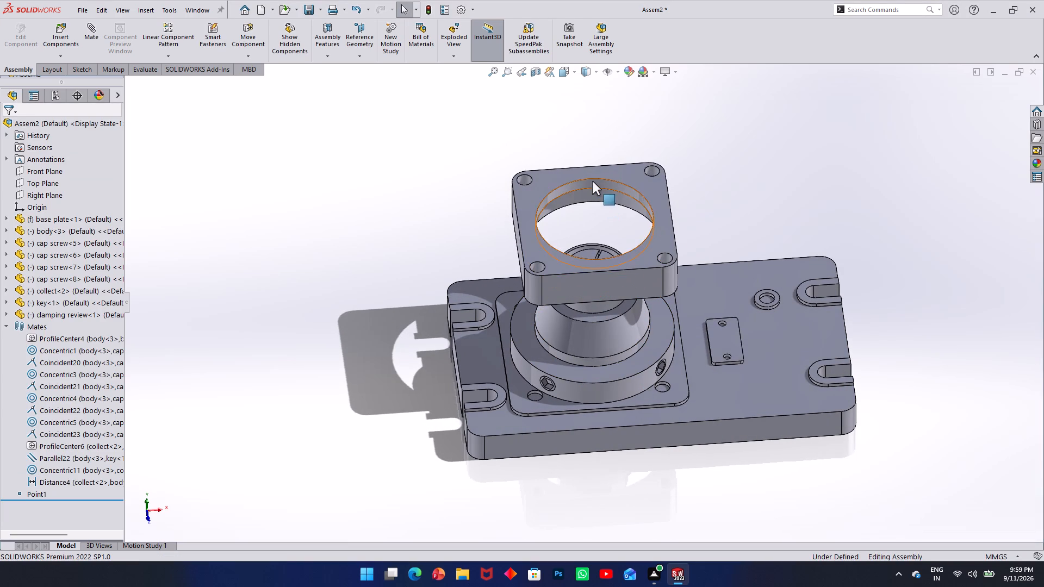
click(592, 180)
click(304, 182)
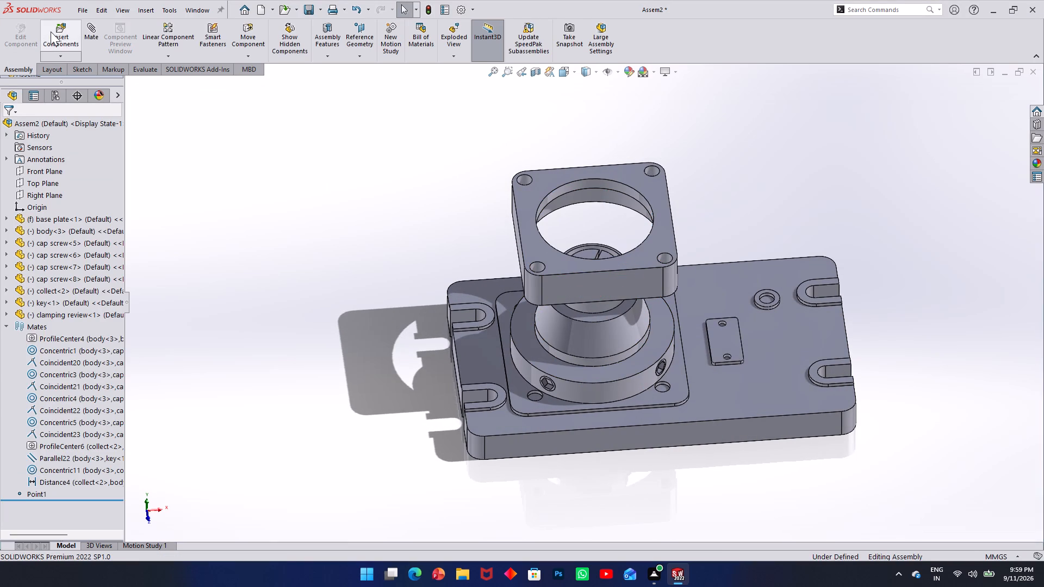
click(83, 35)
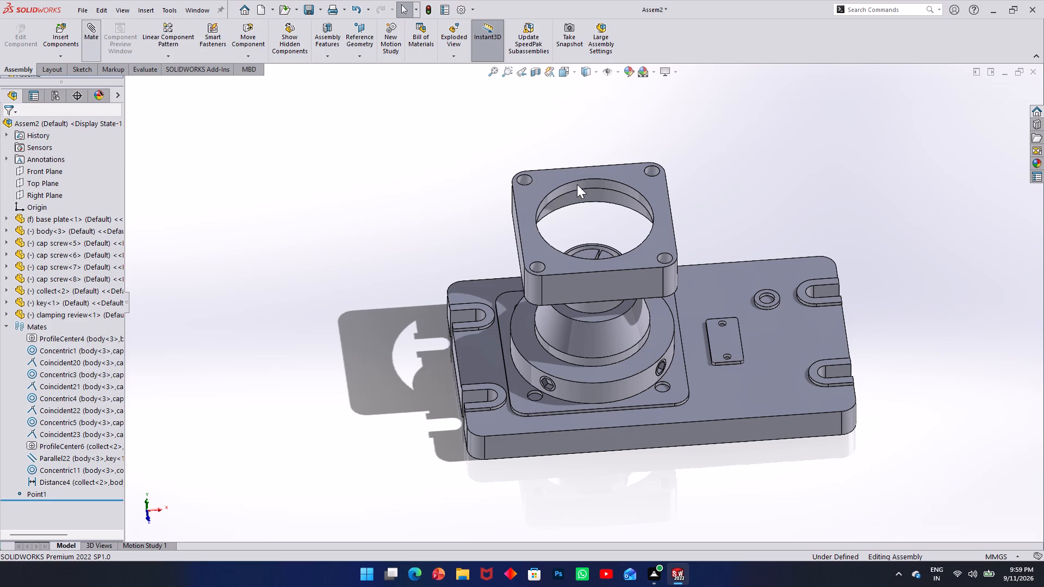
click(582, 185)
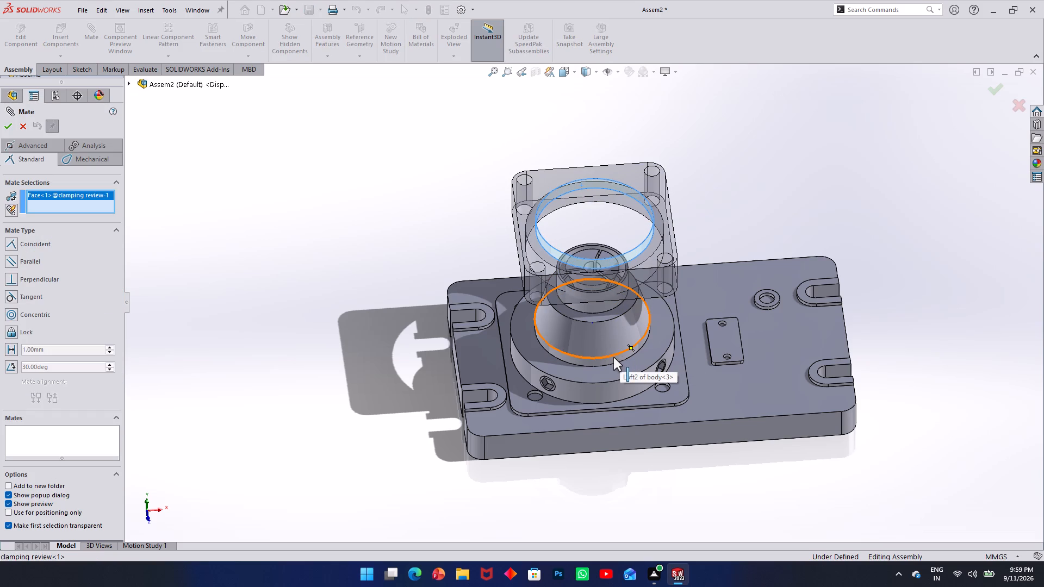
click(612, 360)
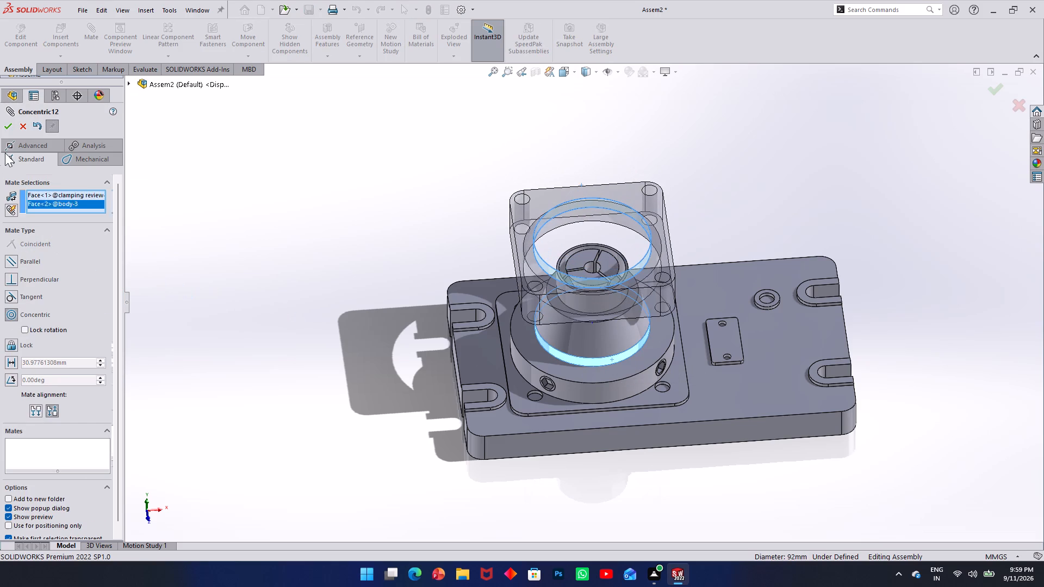
click(3, 126)
scroll(631, 308, down, 1)
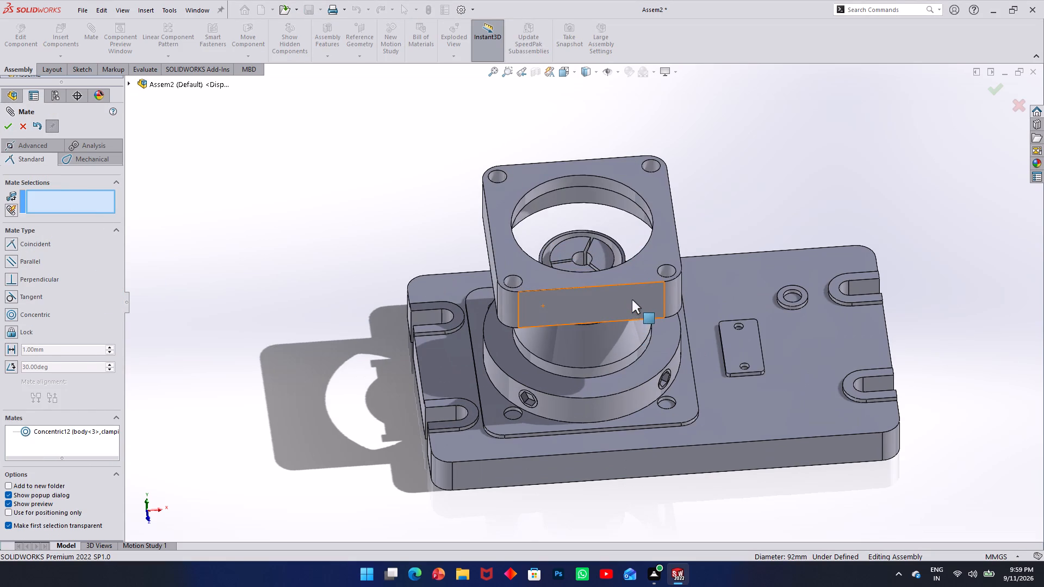
Slide and turn the clamping review along the body's axis, leave it lowered over the cone, and finish mating.
drag(632, 299, 630, 420)
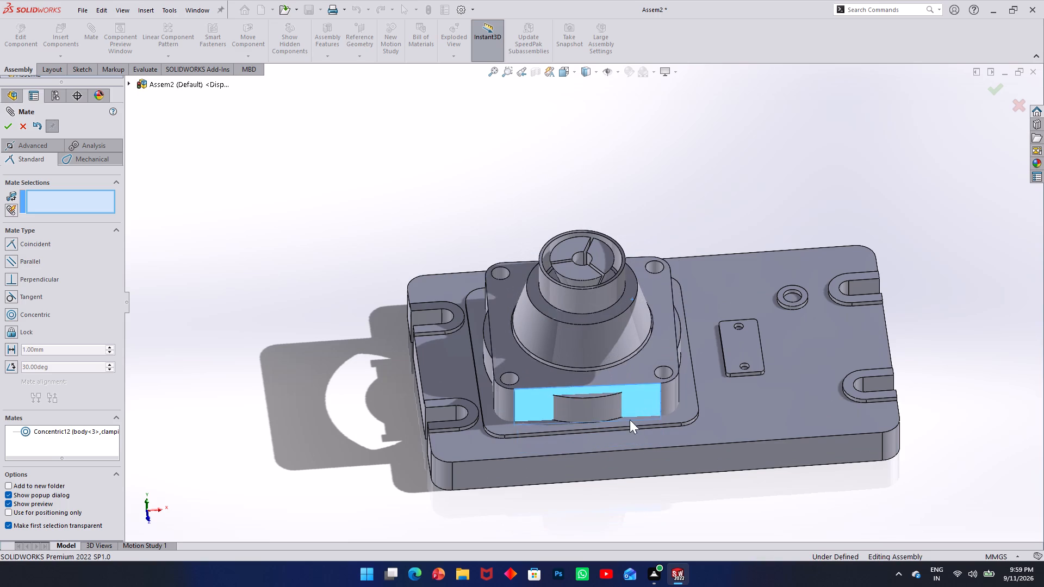
drag(630, 420, 636, 418)
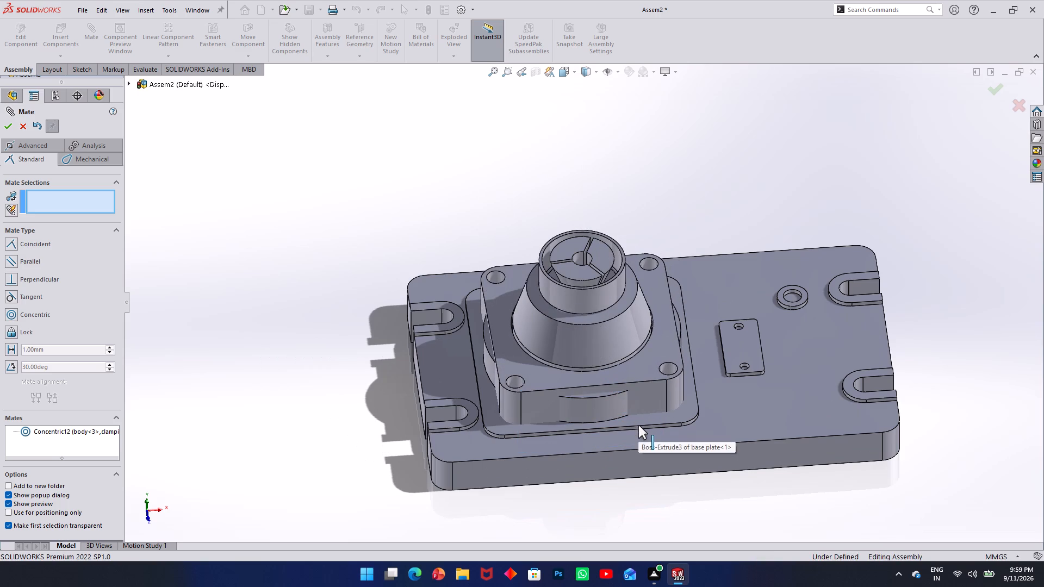
middle_drag(670, 427, 670, 445)
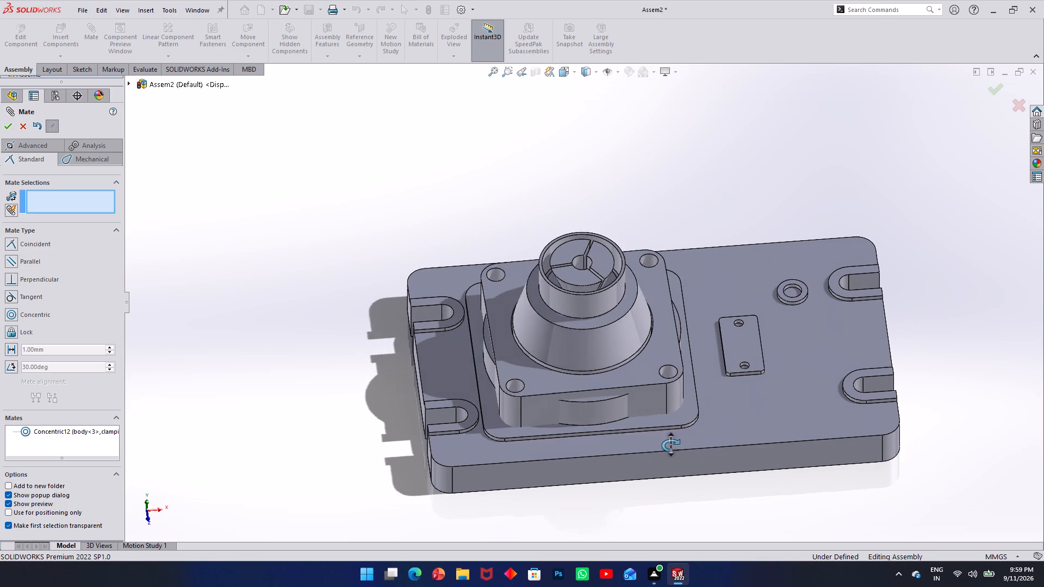
middle_drag(670, 445, 678, 546)
scroll(678, 546, down, 1)
drag(662, 405, 662, 404)
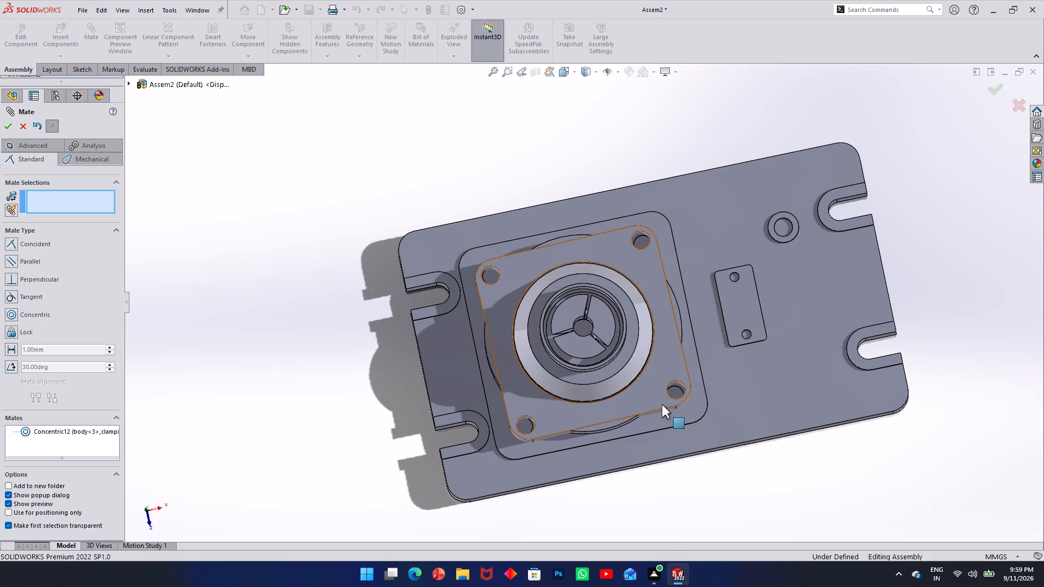
drag(662, 404, 662, 372)
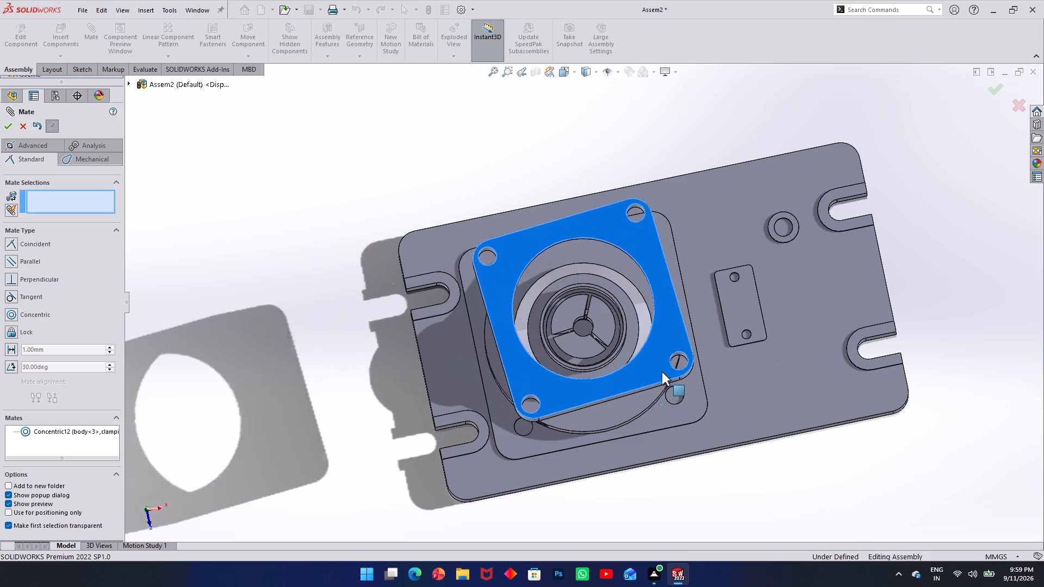
drag(662, 372, 652, 410)
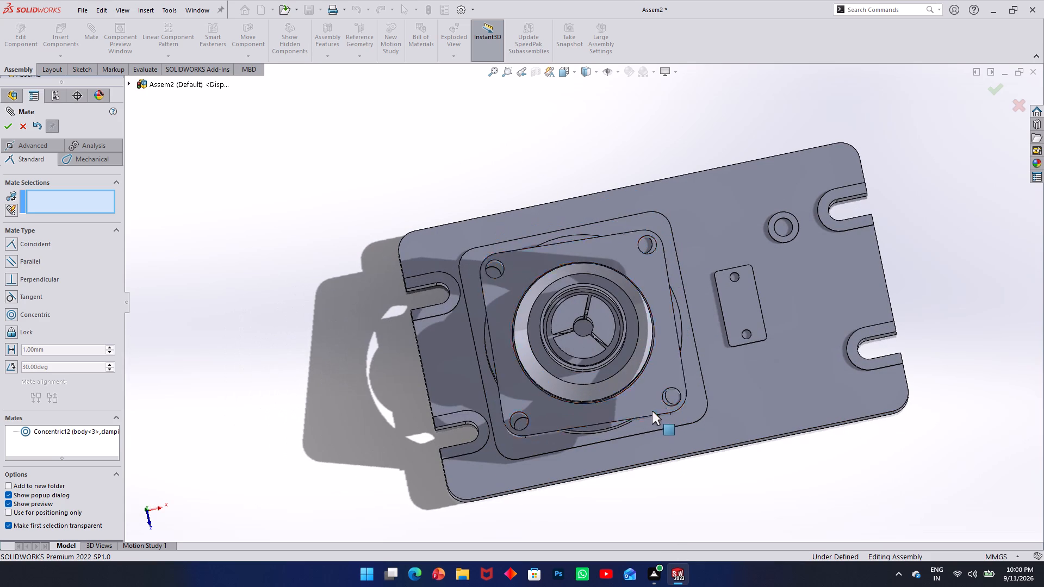
middle_drag(617, 421, 613, 256)
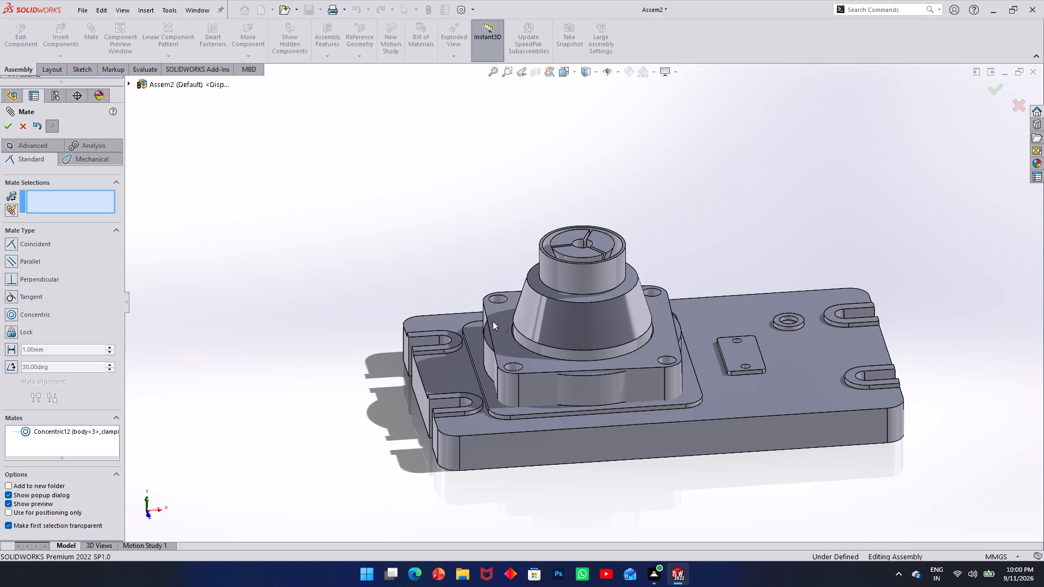
click(27, 129)
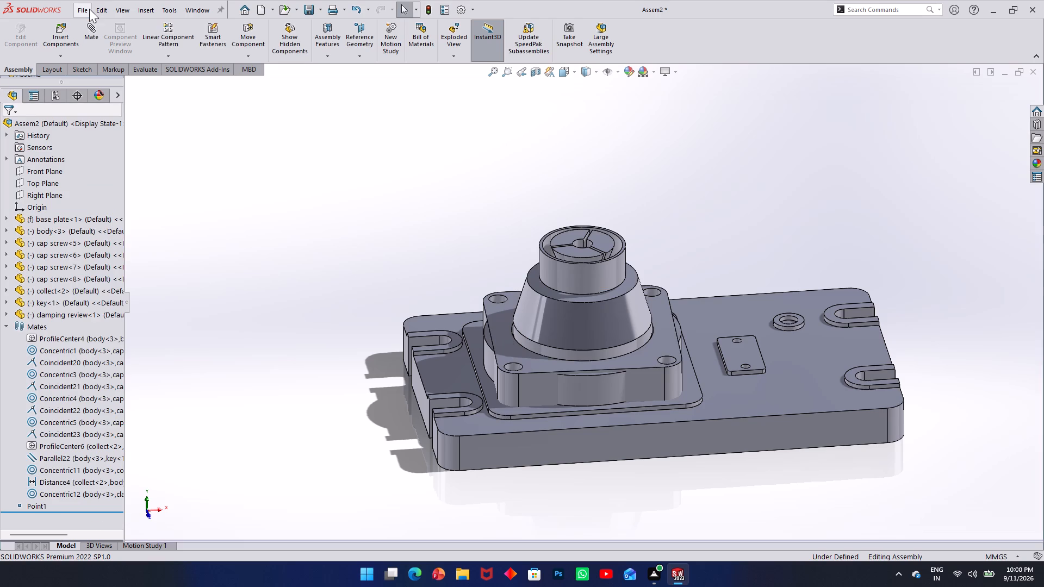
Open the clamping review part file from the milling jig folder.
click(89, 9)
click(97, 39)
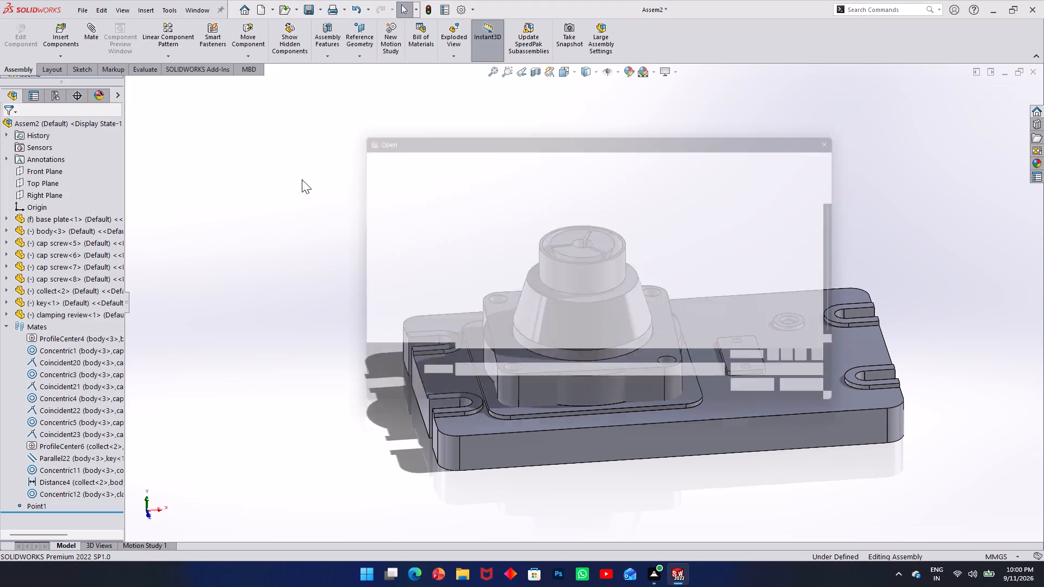
click(505, 294)
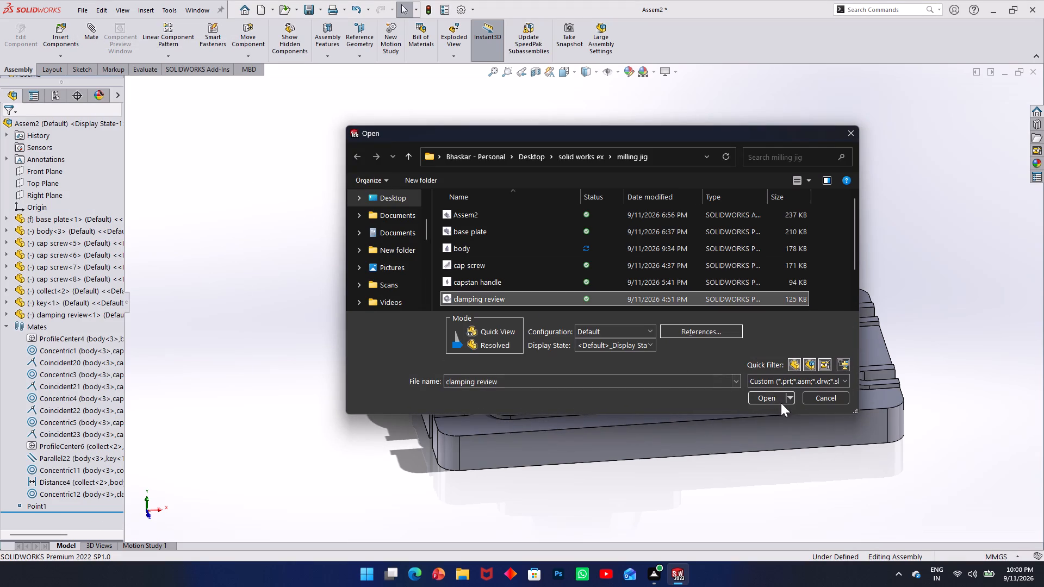
click(767, 398)
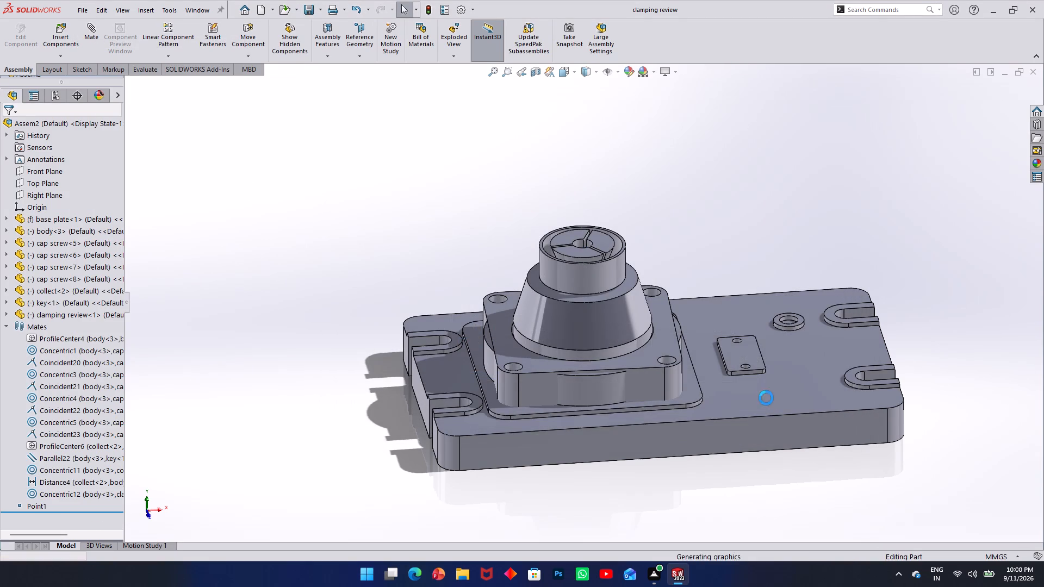
Edit the base extrusion's sketch in the clamping review and set the square profile's horizontal width to 128 mm.
middle_drag(589, 283, 587, 259)
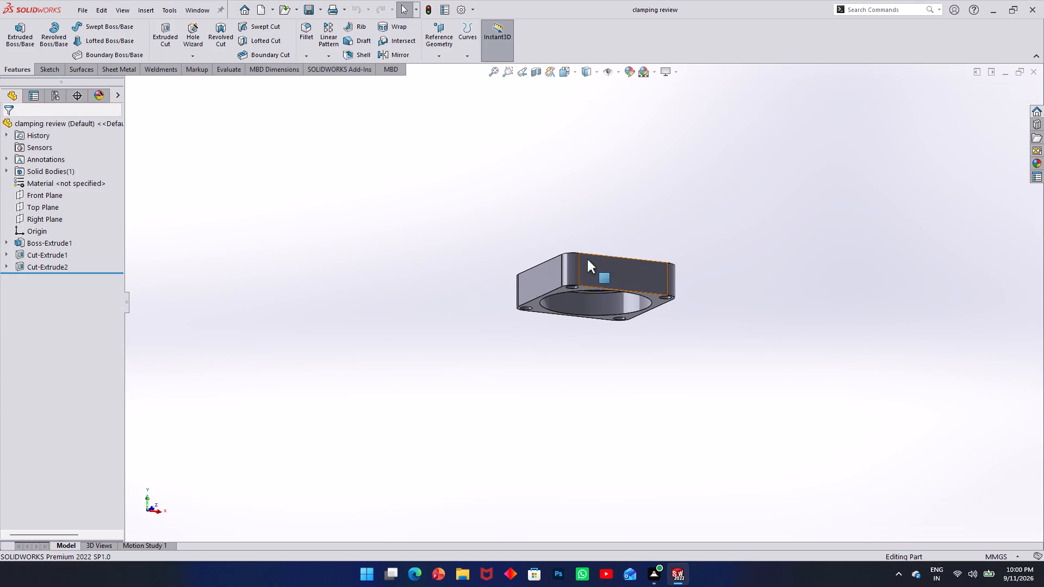
middle_drag(587, 259, 573, 126)
scroll(573, 126, up, 1)
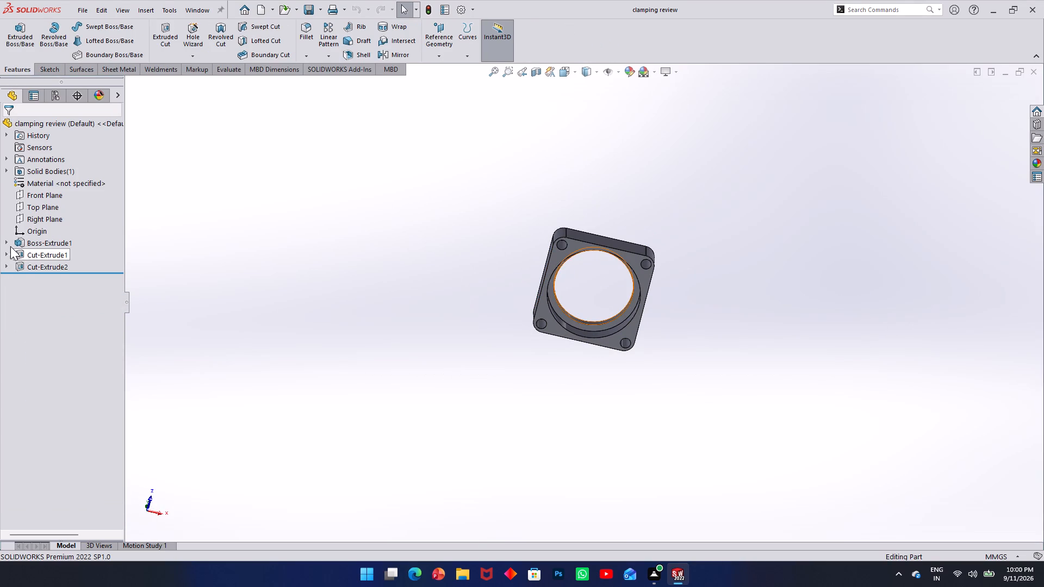
click(2, 243)
click(3, 242)
click(6, 241)
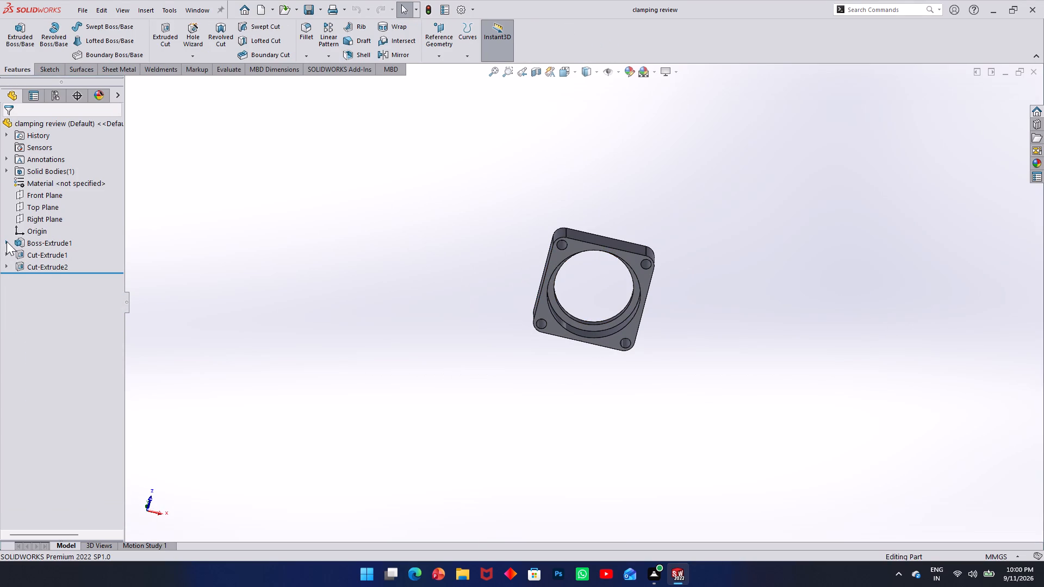
right_click(32, 253)
click(41, 222)
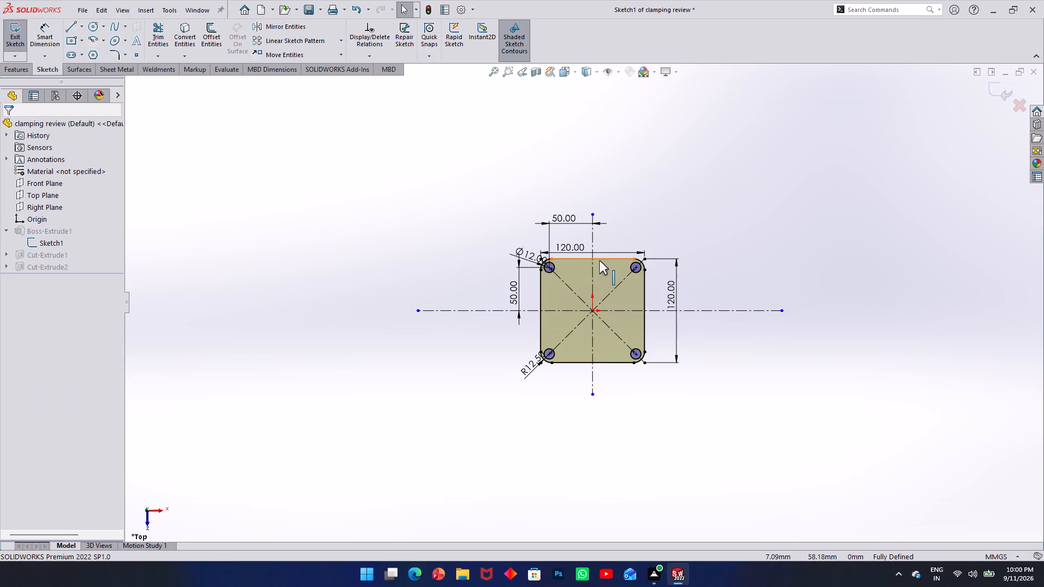
scroll(609, 257, down, 6)
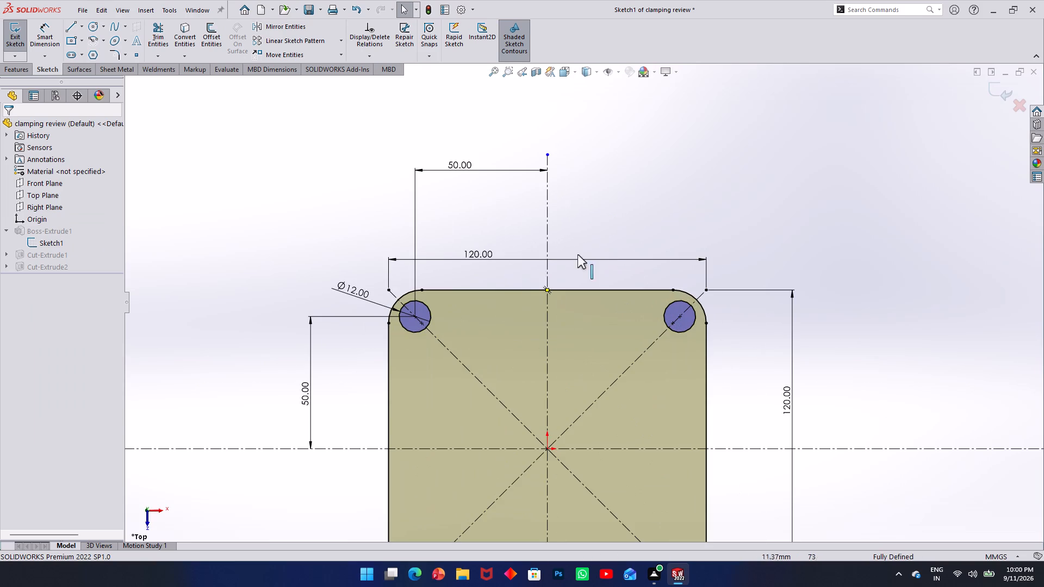
double_click(486, 252)
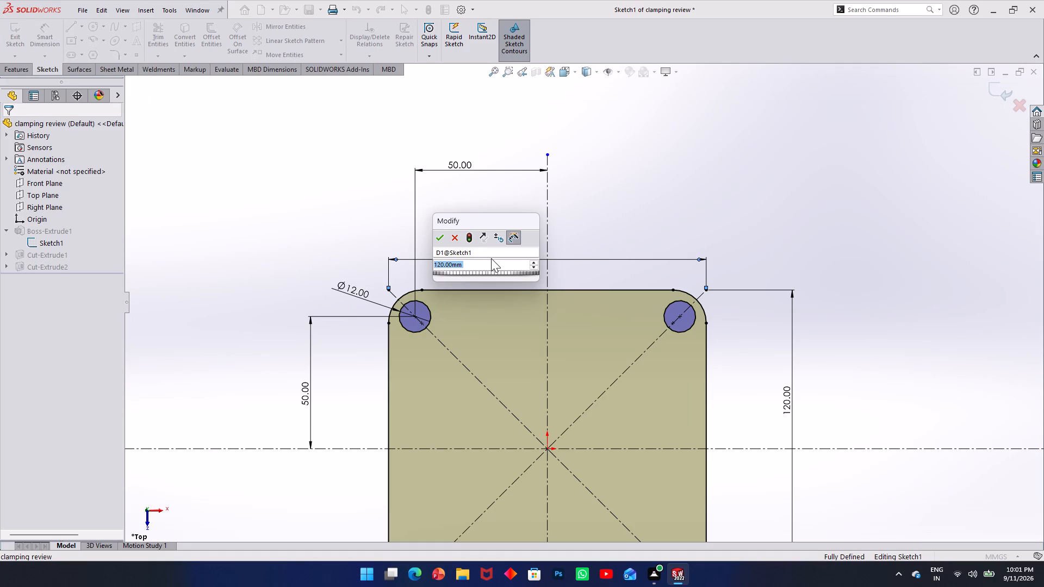
text(64*2)
key(Return)
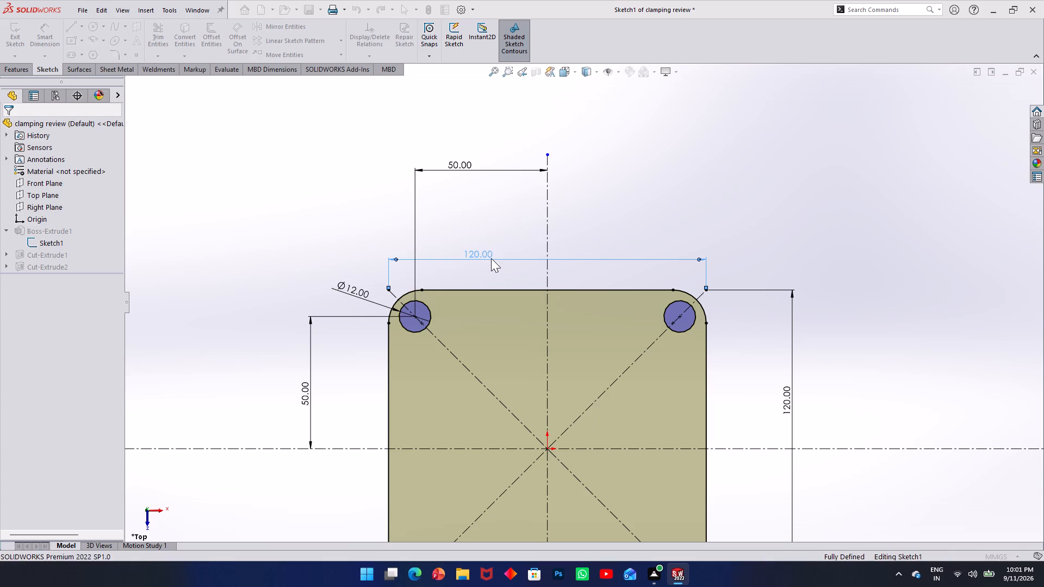
Set the square profile's vertical height to 128 mm and exit the sketch.
double_click(800, 395)
text(128)
key(Return)
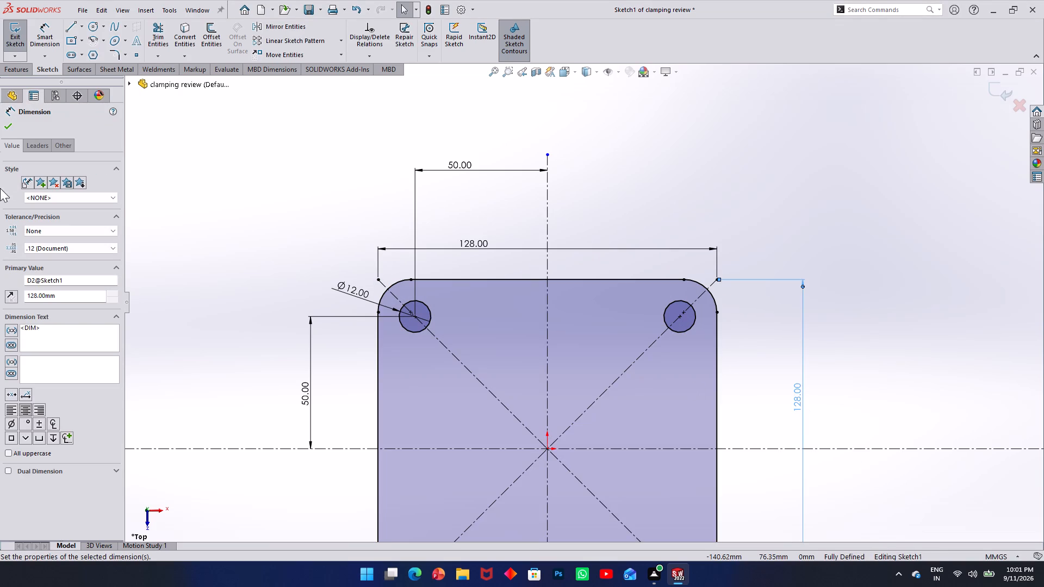
click(11, 127)
click(8, 31)
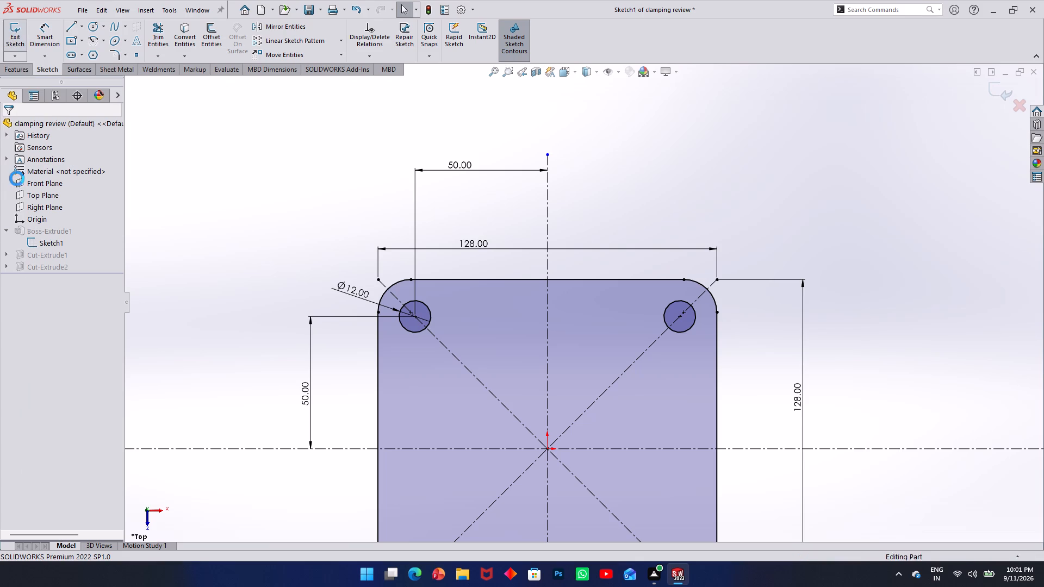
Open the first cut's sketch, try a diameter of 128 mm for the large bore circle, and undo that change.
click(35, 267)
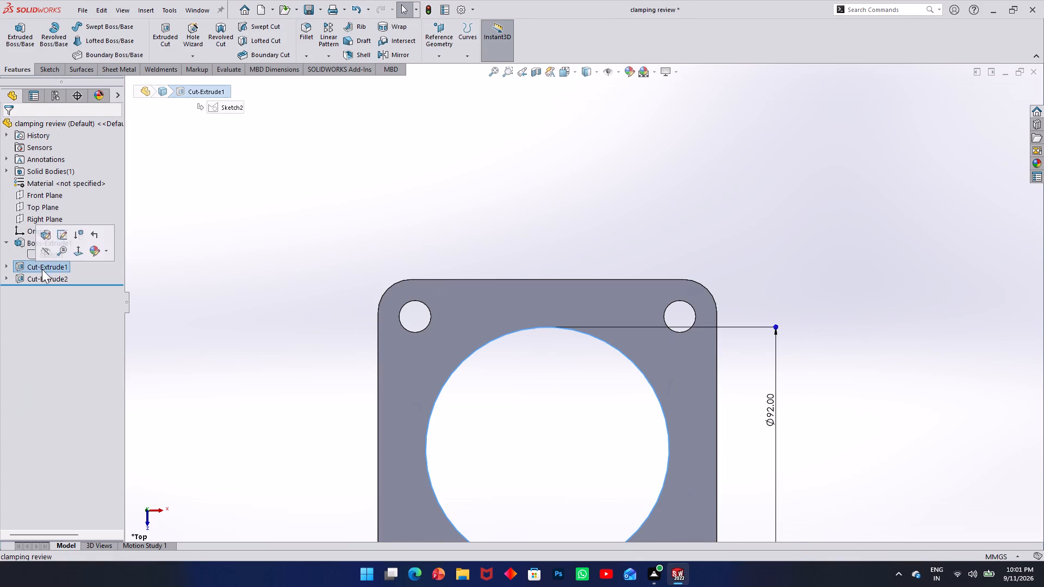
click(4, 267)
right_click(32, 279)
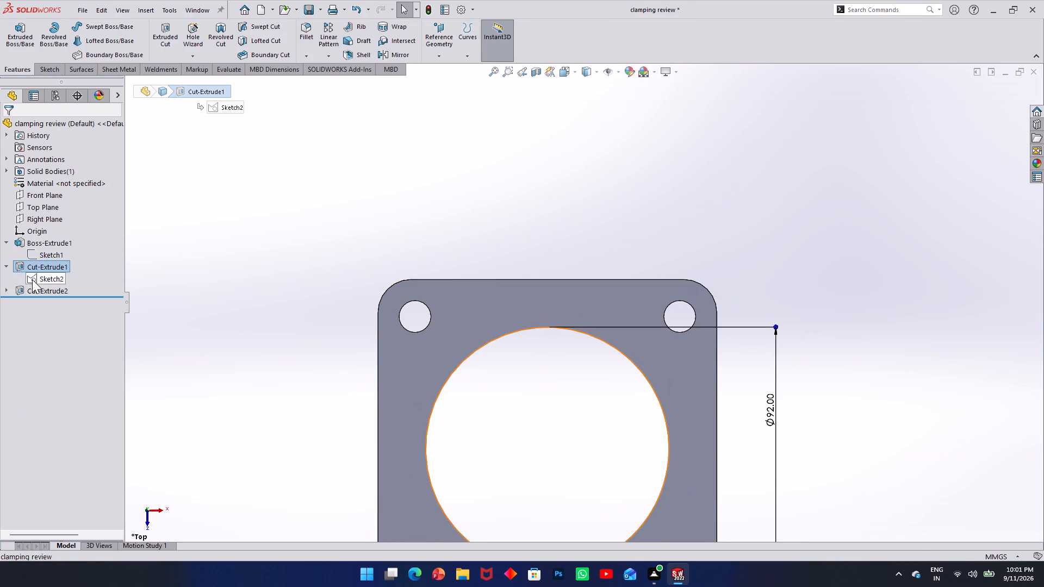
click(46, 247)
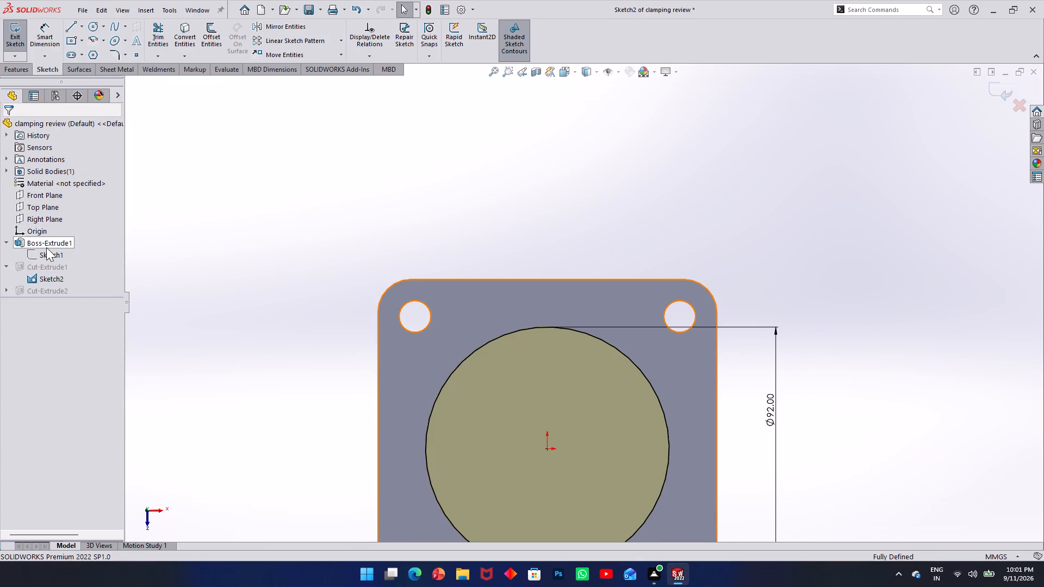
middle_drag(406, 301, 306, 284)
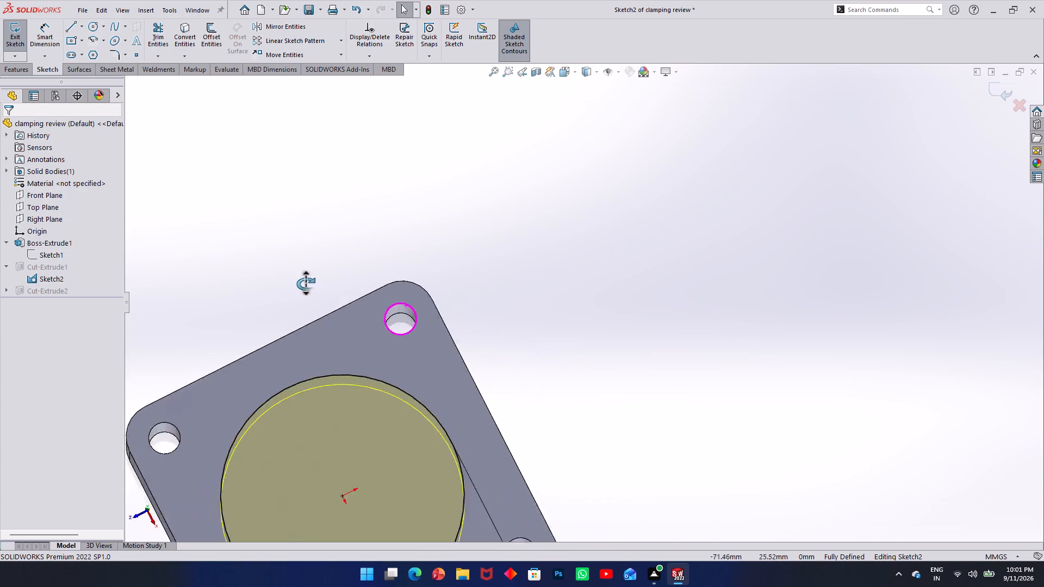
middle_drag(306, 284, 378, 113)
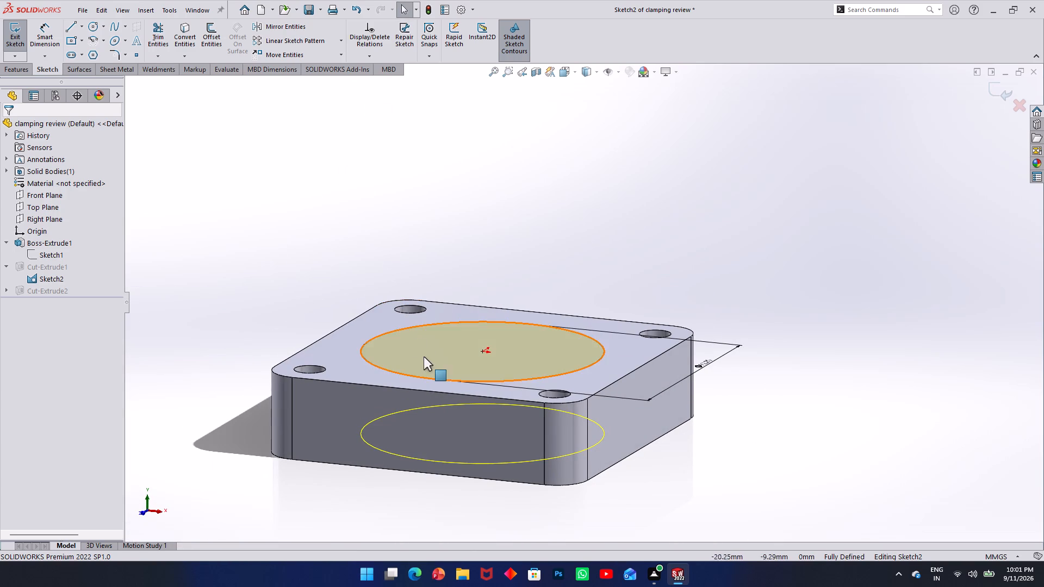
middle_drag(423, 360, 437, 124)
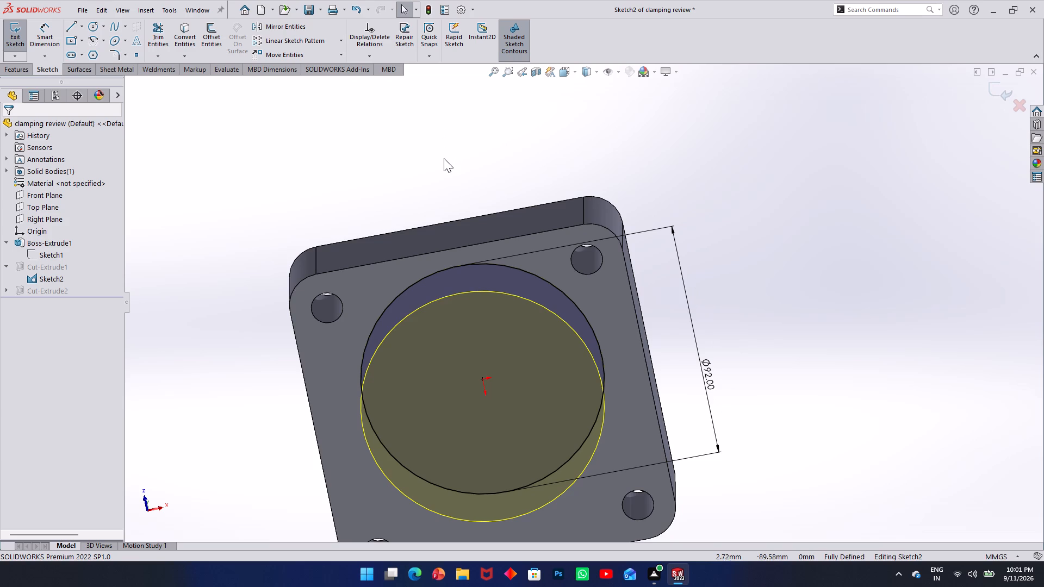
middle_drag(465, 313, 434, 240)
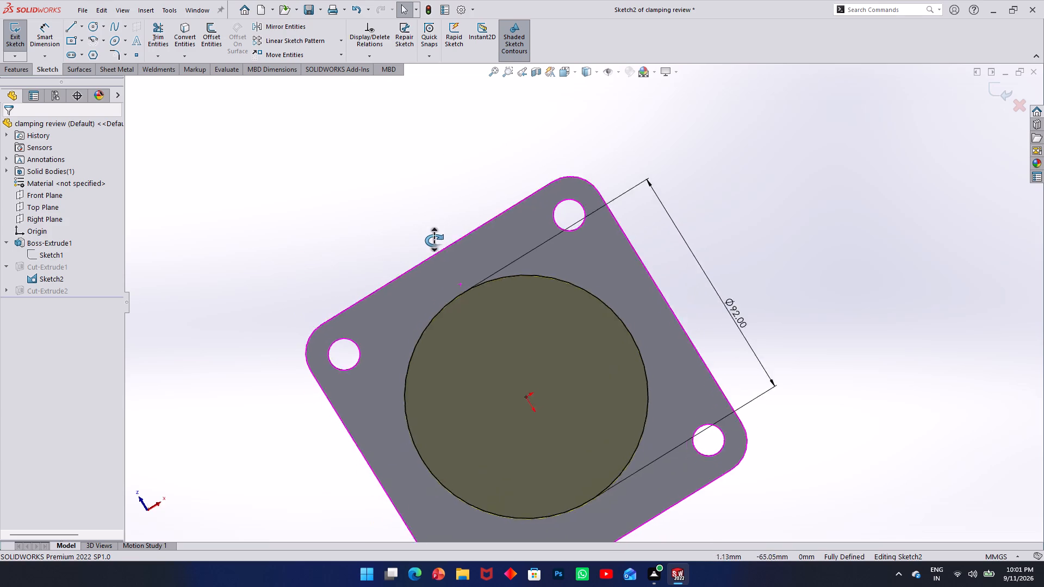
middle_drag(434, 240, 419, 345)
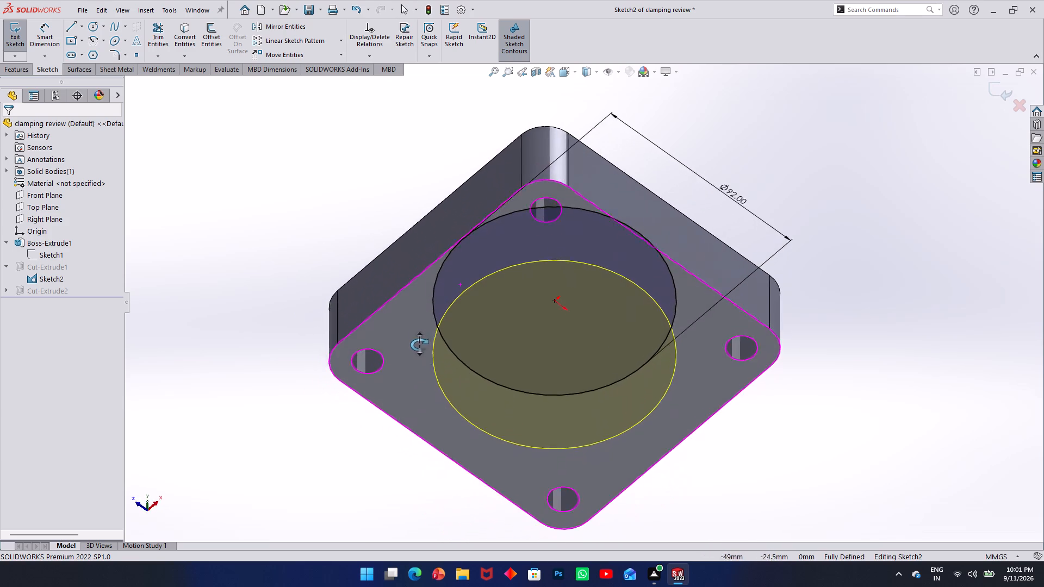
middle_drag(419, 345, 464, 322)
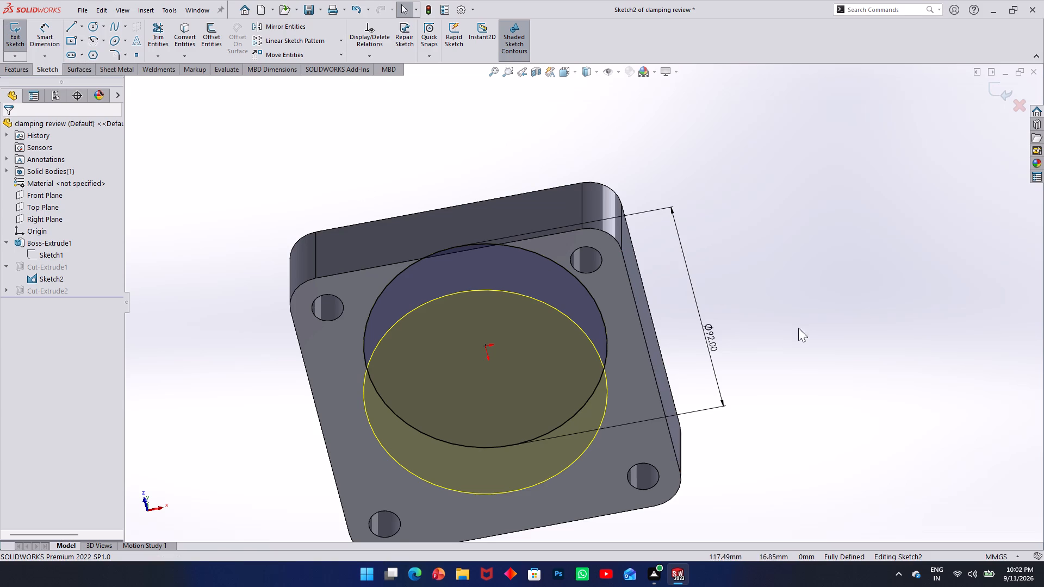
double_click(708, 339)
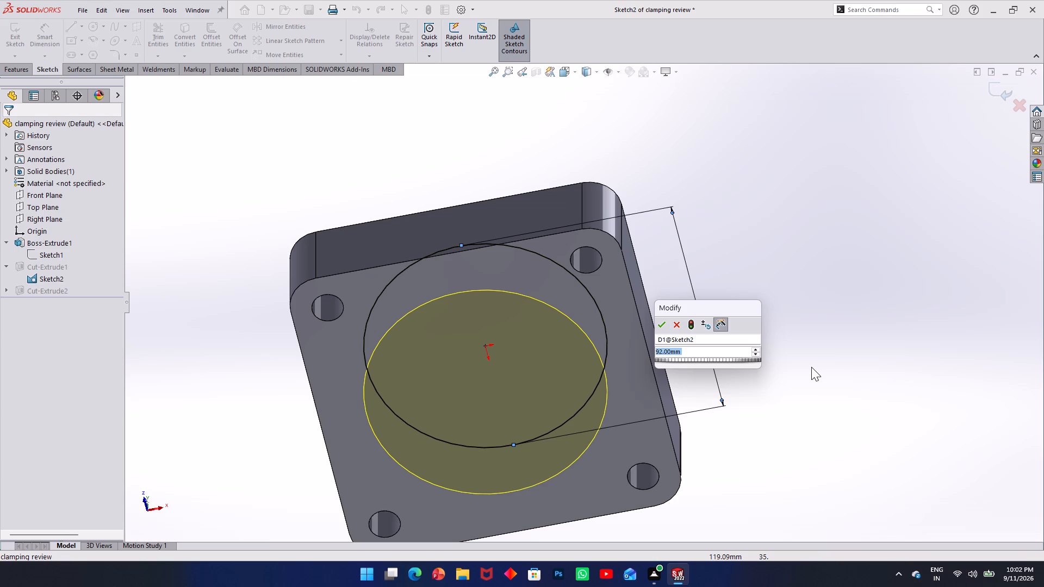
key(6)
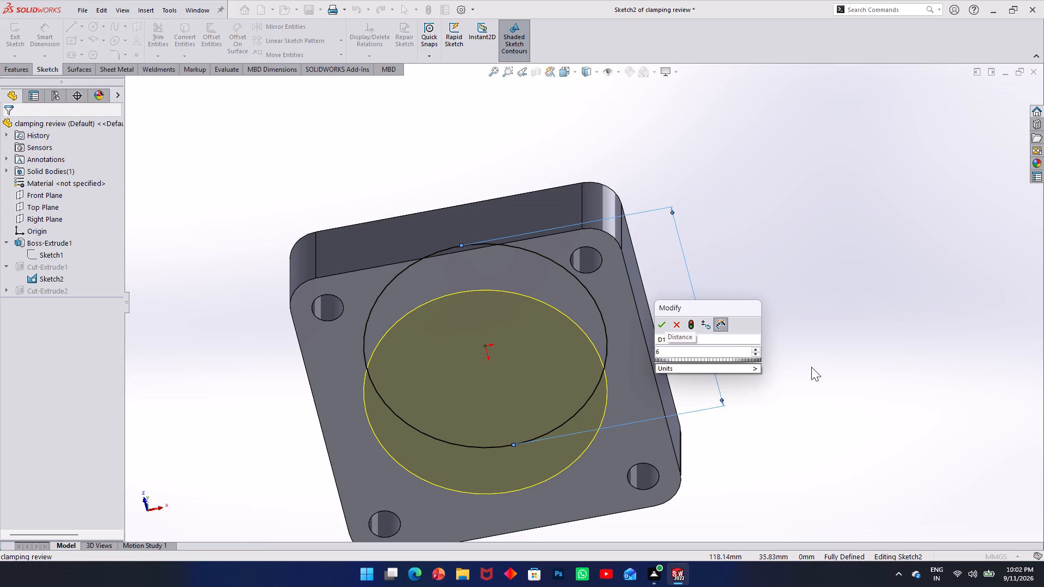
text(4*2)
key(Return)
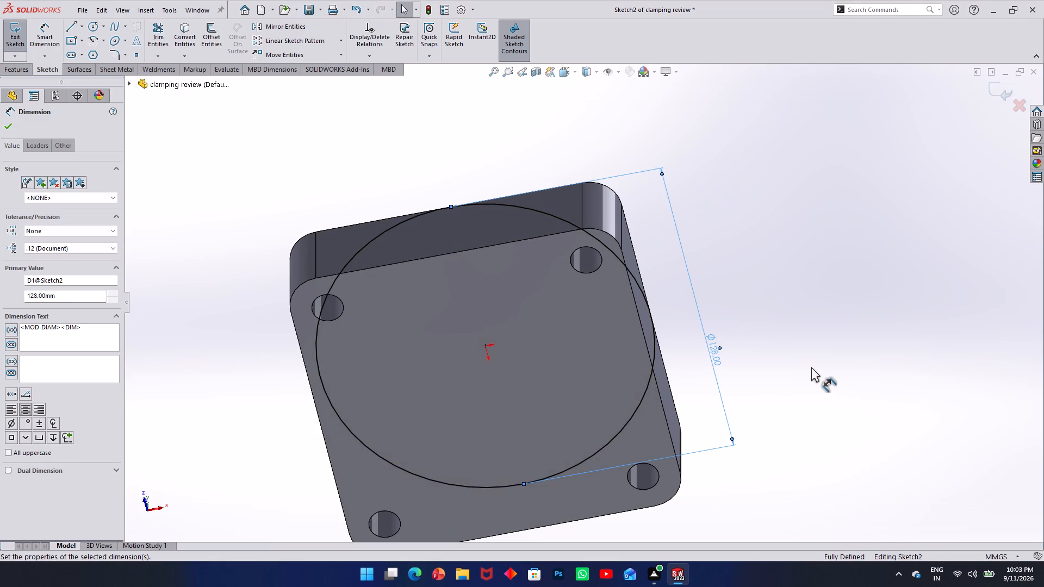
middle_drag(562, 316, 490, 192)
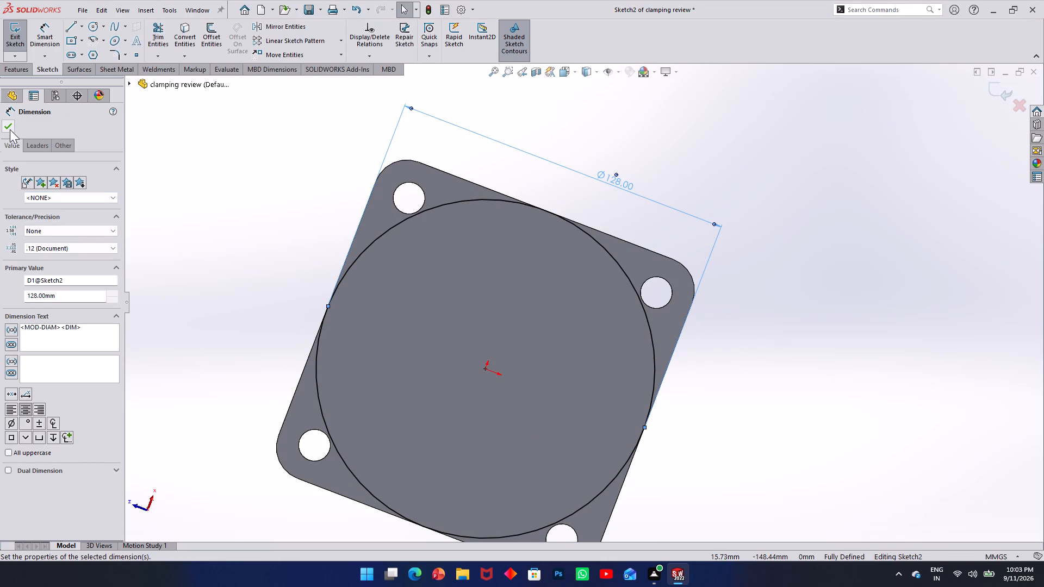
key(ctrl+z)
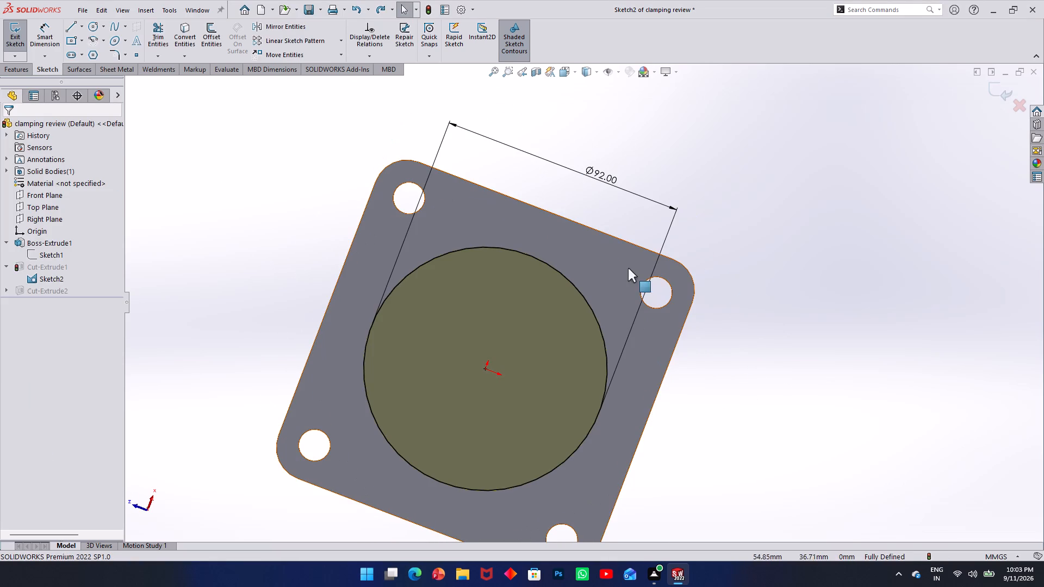
Leave the first cut's sketch and set the square profile's horizontal width to 135 mm in the base extrusion's sketch.
right_click(34, 242)
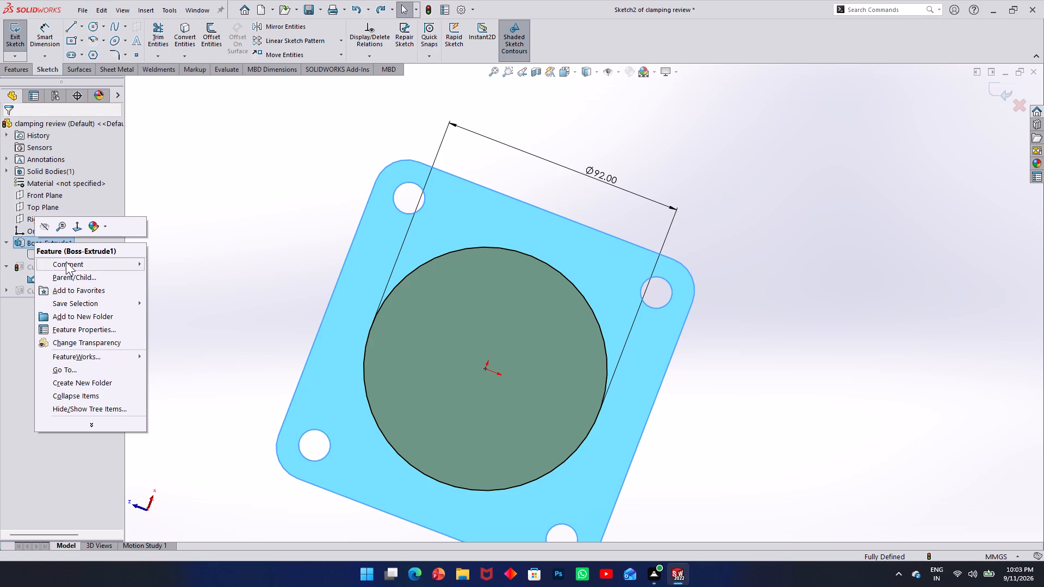
click(194, 254)
click(14, 28)
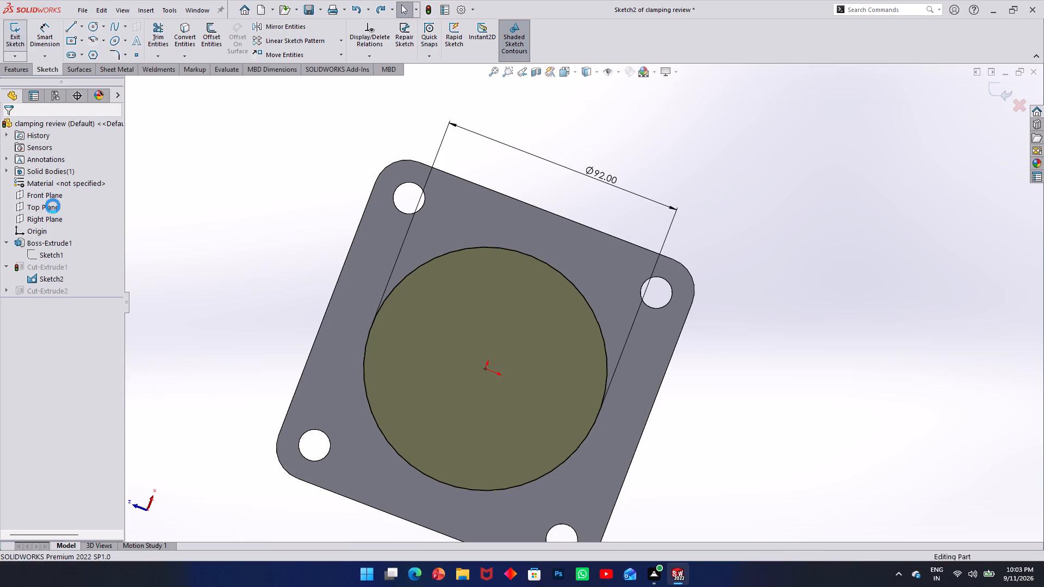
right_click(53, 252)
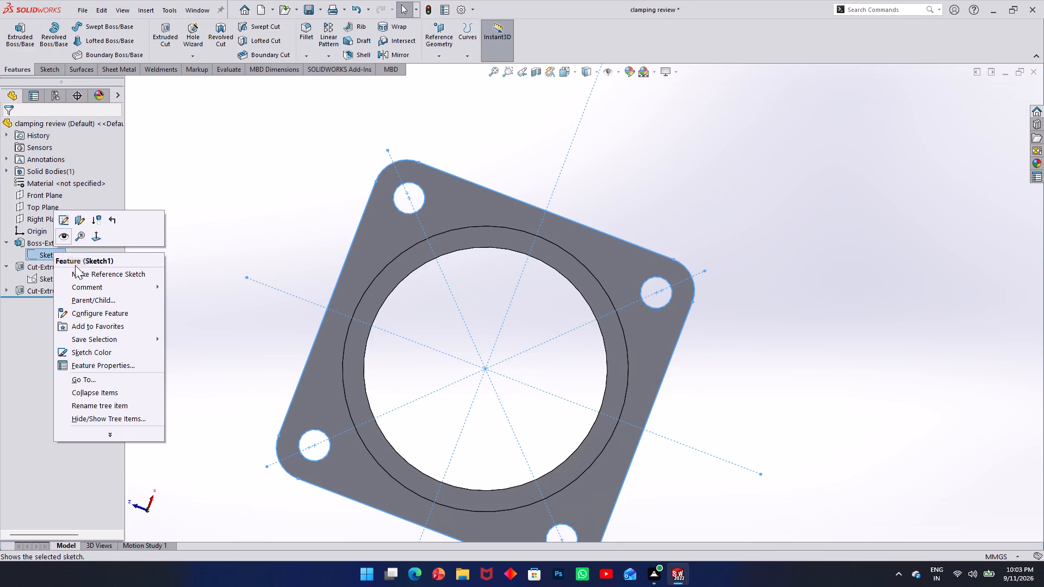
click(36, 70)
click(11, 34)
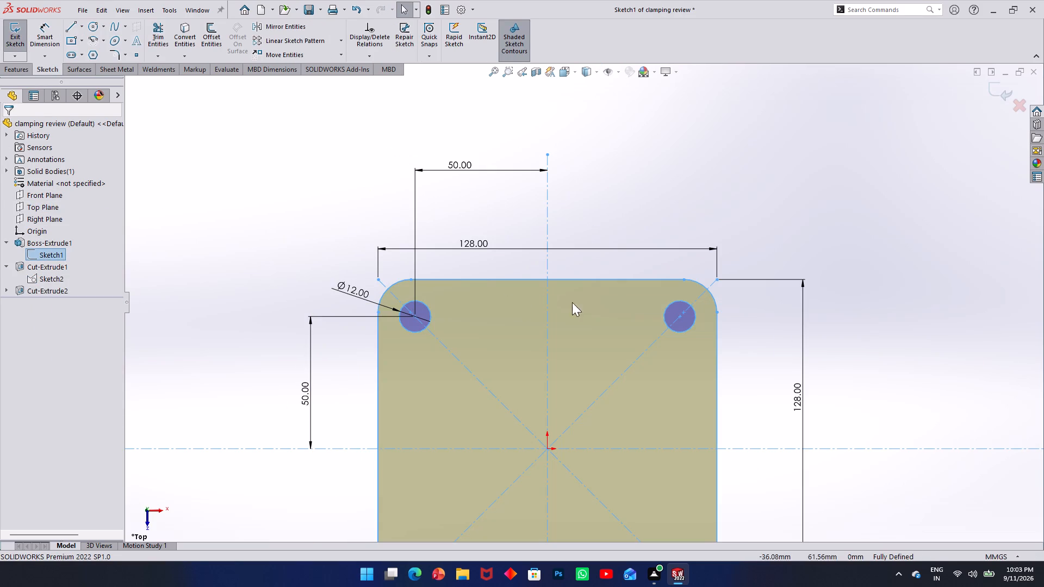
double_click(461, 243)
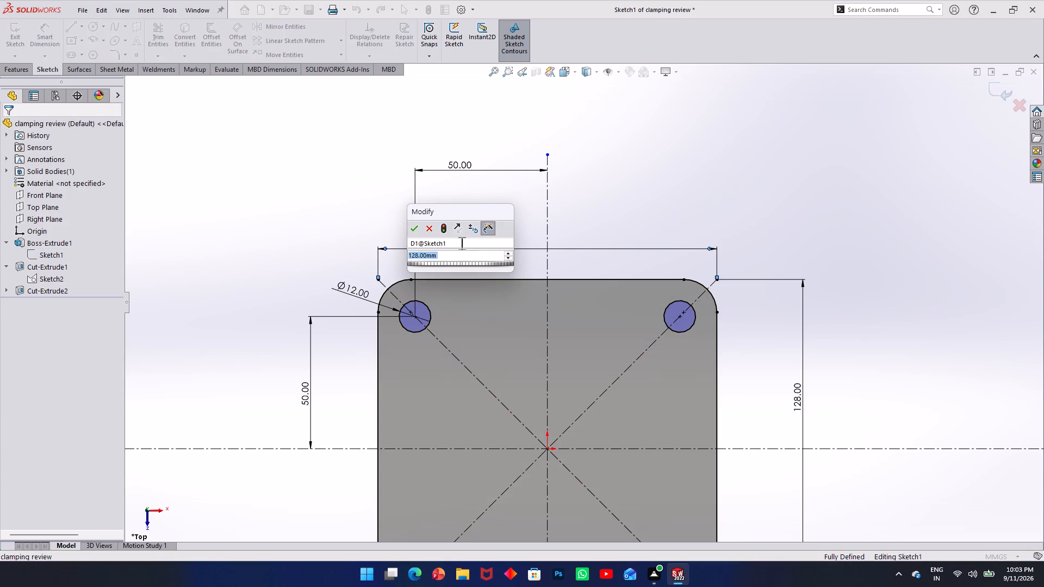
key(1)
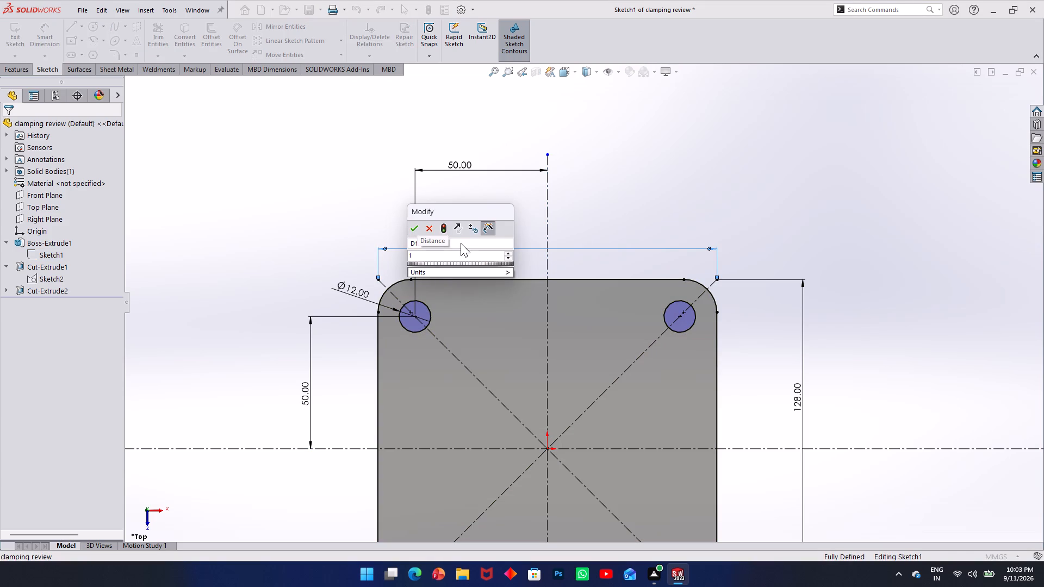
text(35)
key(Return)
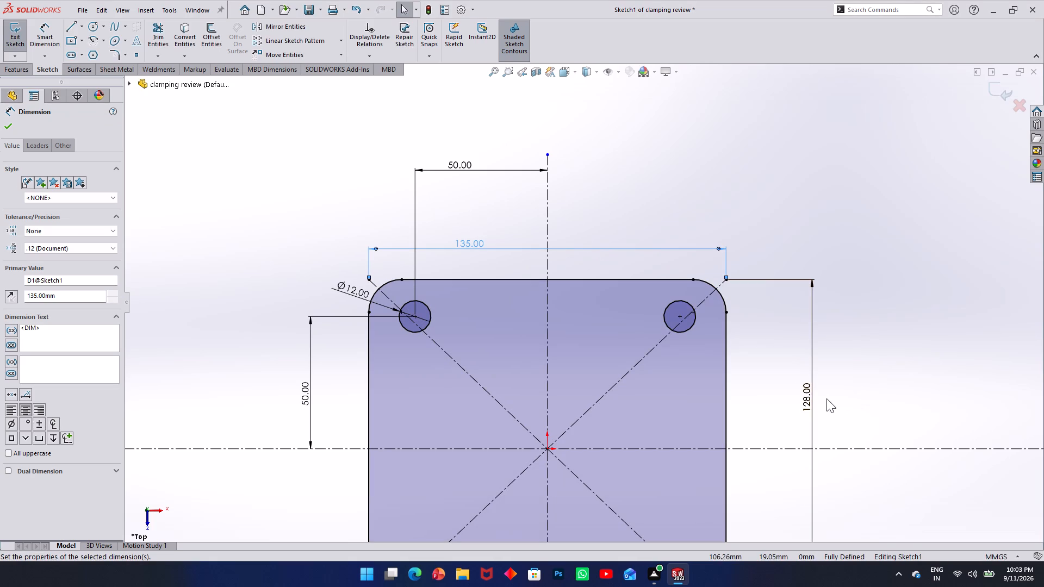
Set the square profile's vertical height to 135 mm and exit the sketch.
double_click(807, 401)
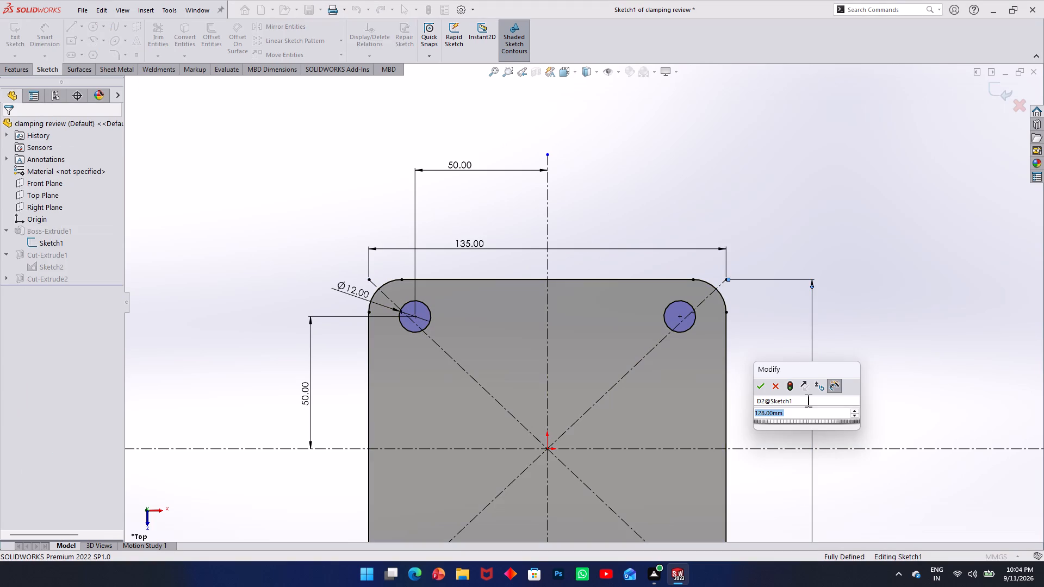
text(135)
key(Return)
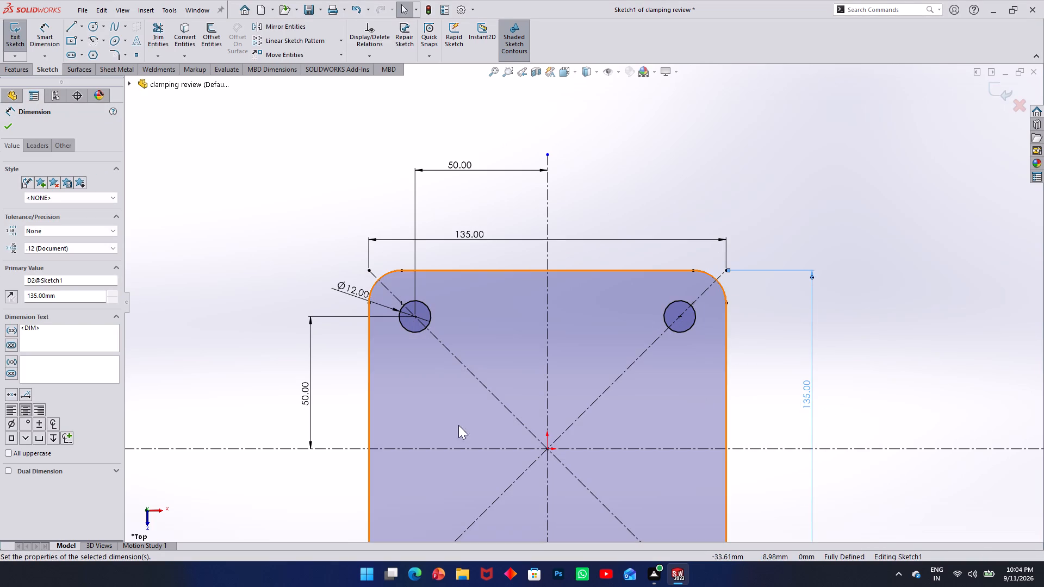
scroll(481, 382, down, 2)
scroll(481, 382, up, 4)
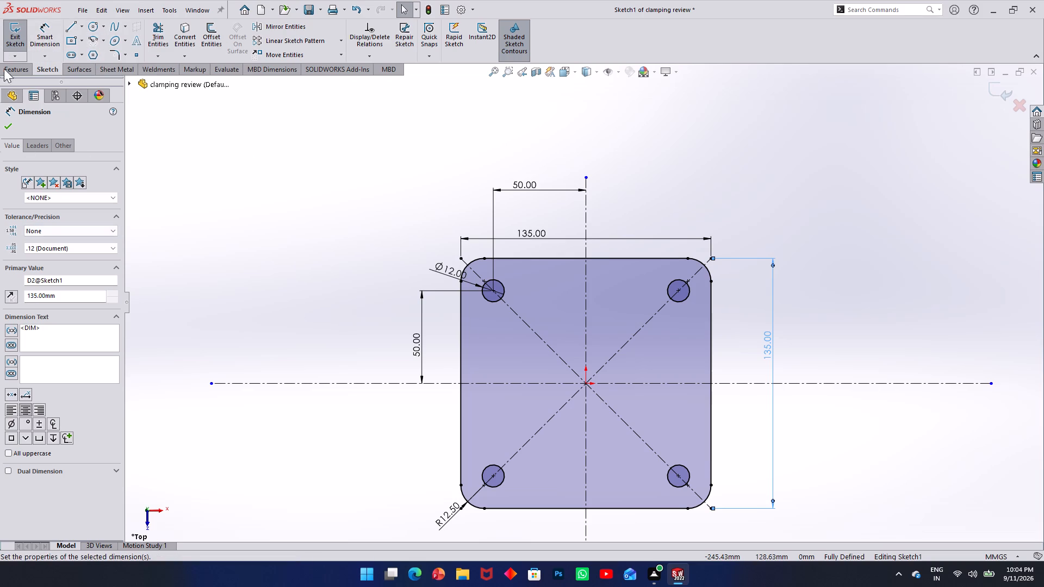
click(3, 122)
click(9, 30)
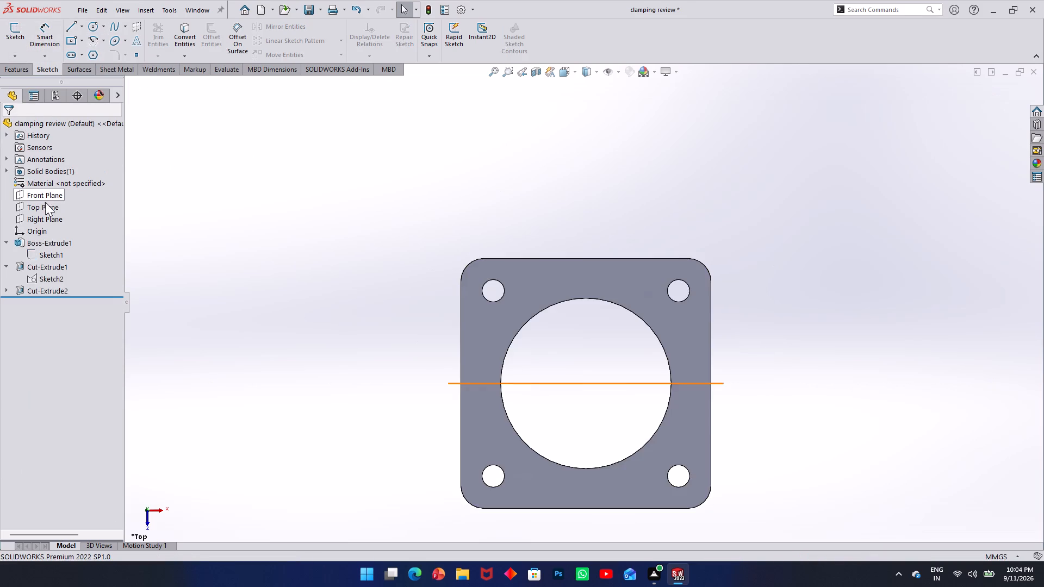
Examine the clamping plate's sides, underside and stepped bore from several angles.
right_click(39, 278)
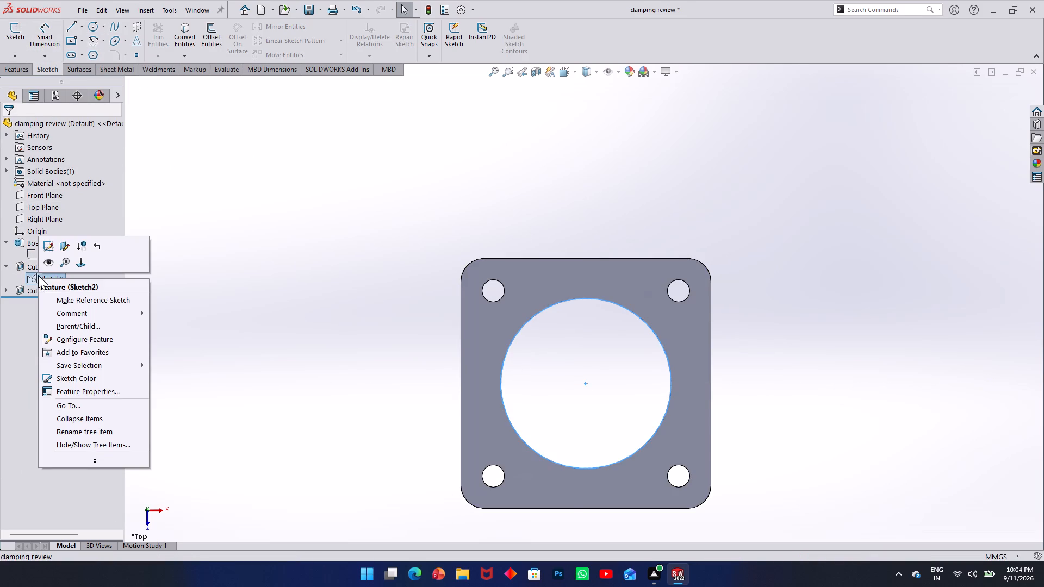
middle_drag(388, 320, 368, 164)
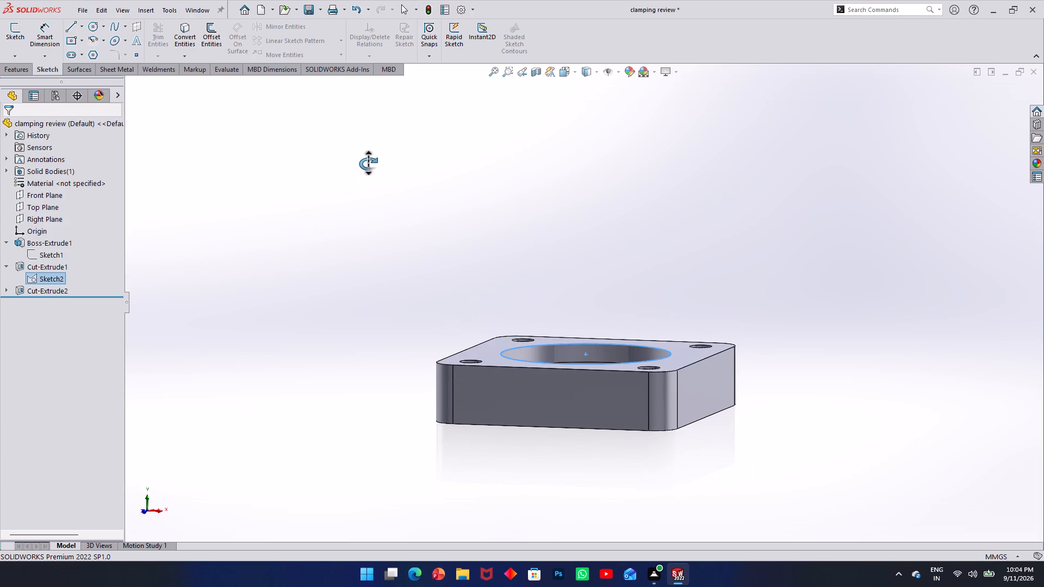
middle_drag(368, 164, 383, 237)
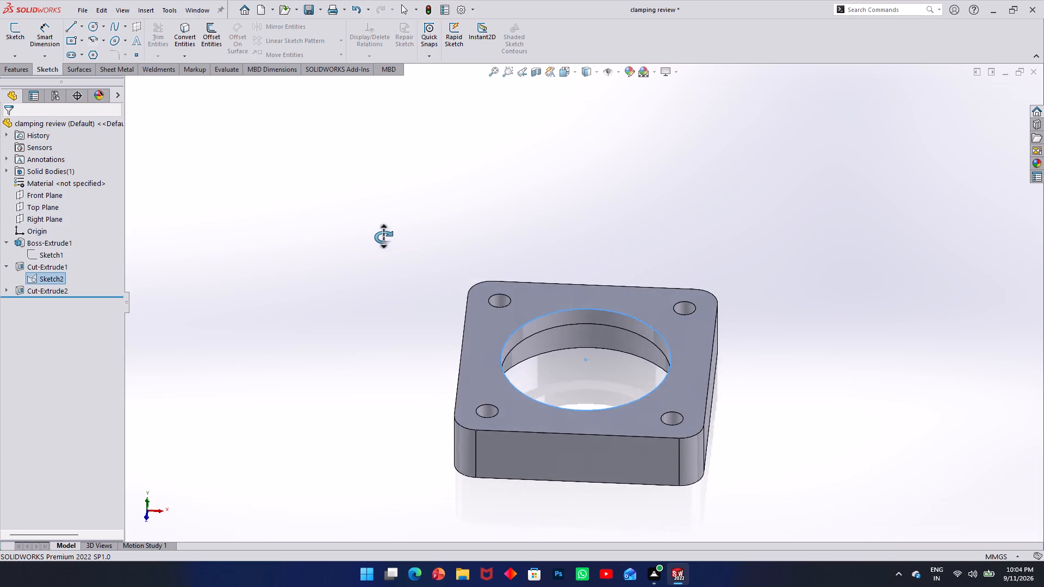
middle_drag(383, 237, 382, 178)
middle_drag(470, 361, 470, 359)
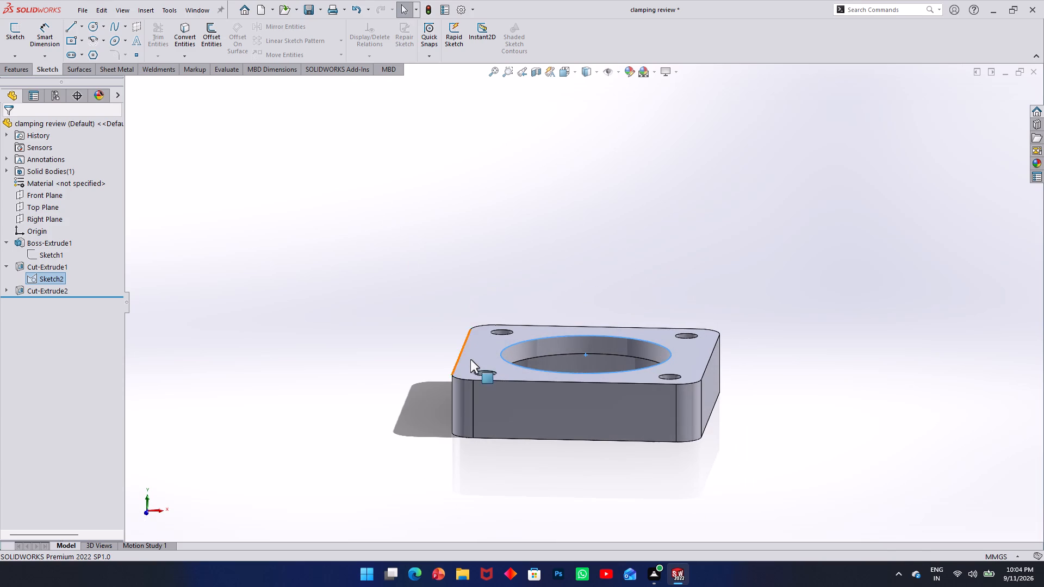
middle_drag(470, 359, 507, 278)
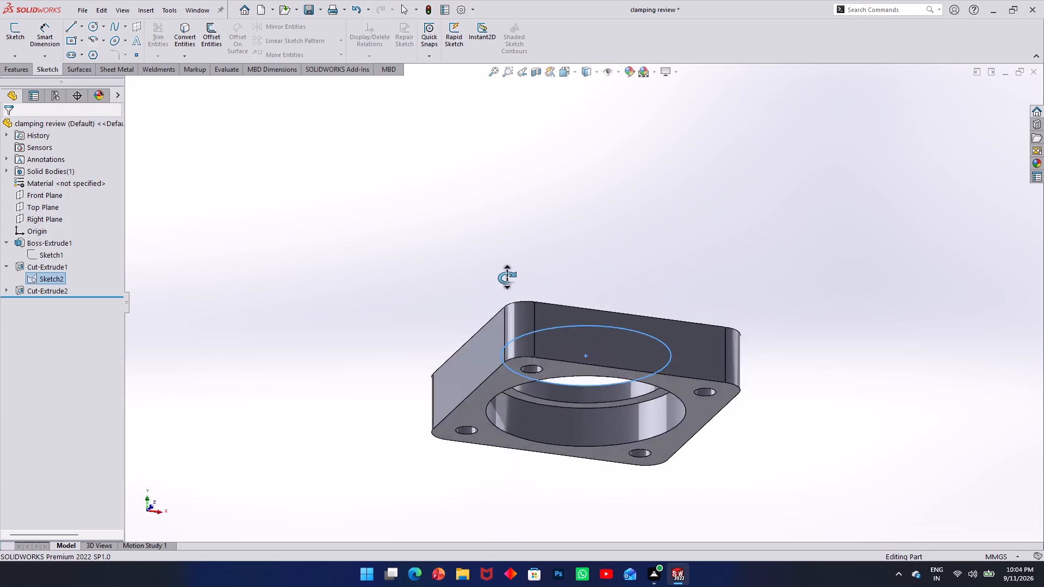
middle_drag(507, 278, 511, 122)
scroll(555, 311, down, 4)
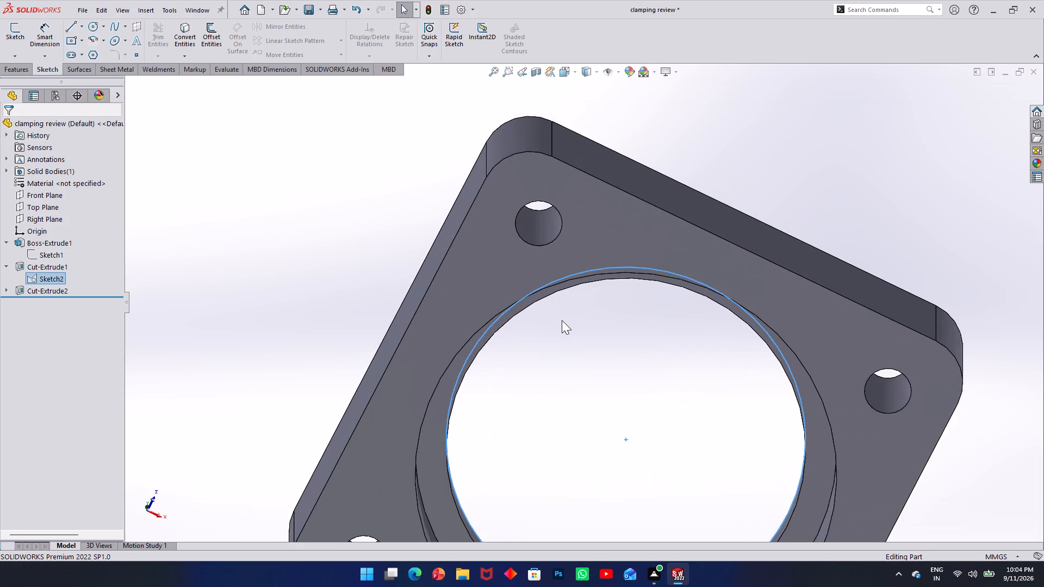
scroll(562, 320, up, 2)
scroll(448, 316, up, 1)
middle_drag(448, 316, 445, 273)
Open the base extrusion's sketch to check its outline and hole dimensions, and exit the sketch.
click(52, 280)
right_click(52, 276)
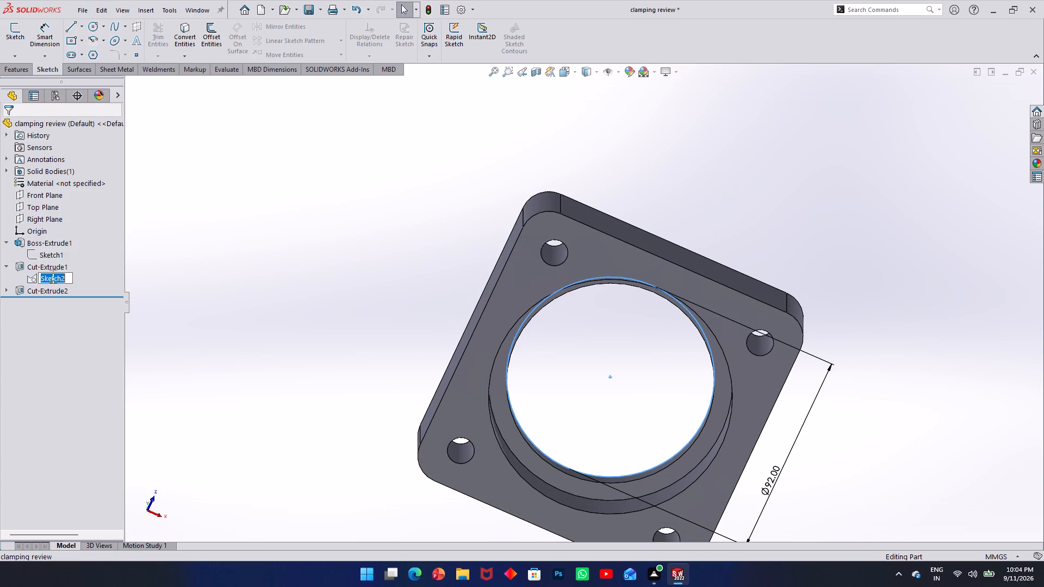
click(47, 276)
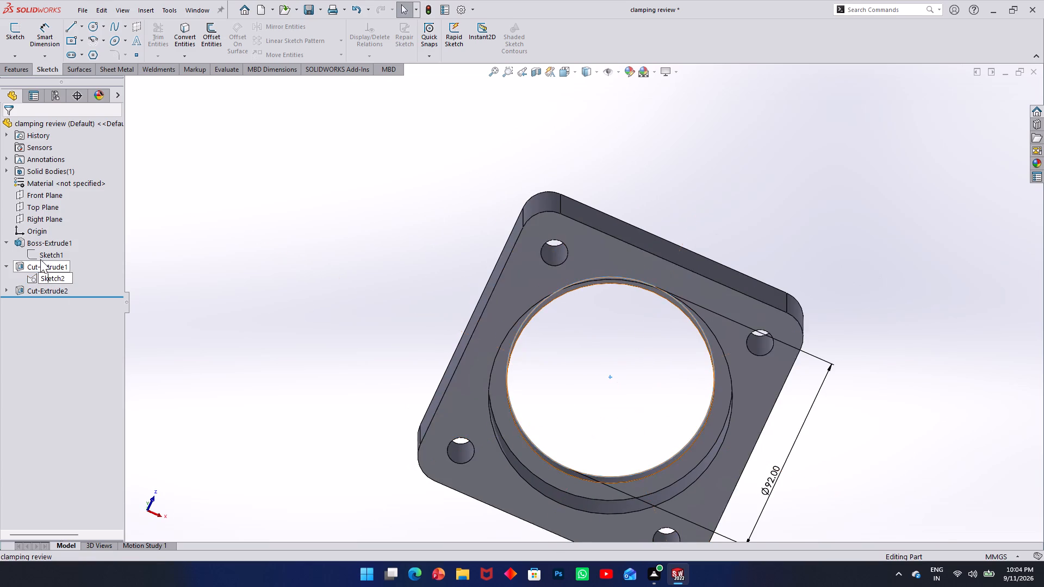
right_click(39, 254)
click(49, 223)
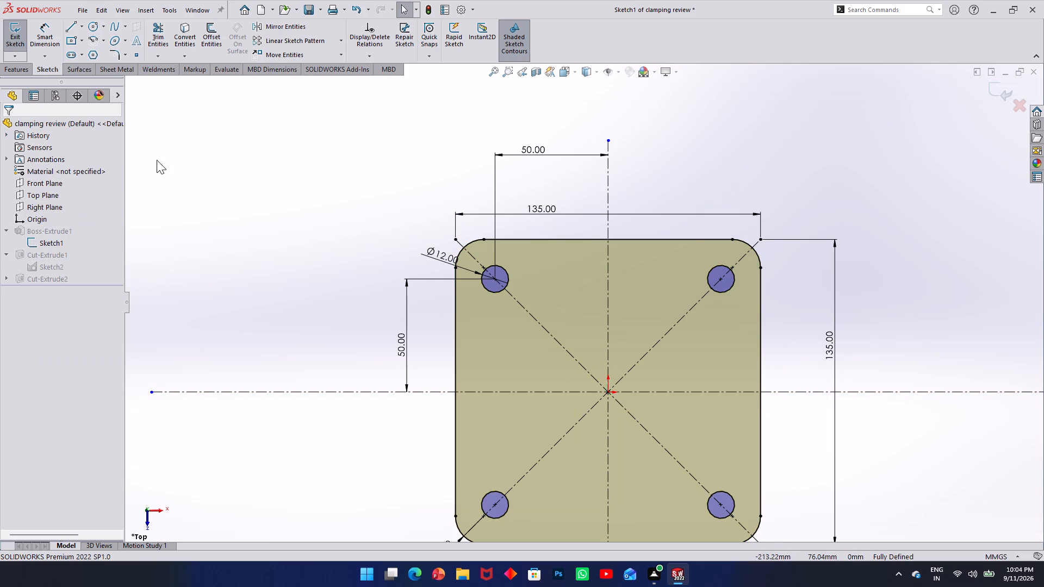
click(207, 174)
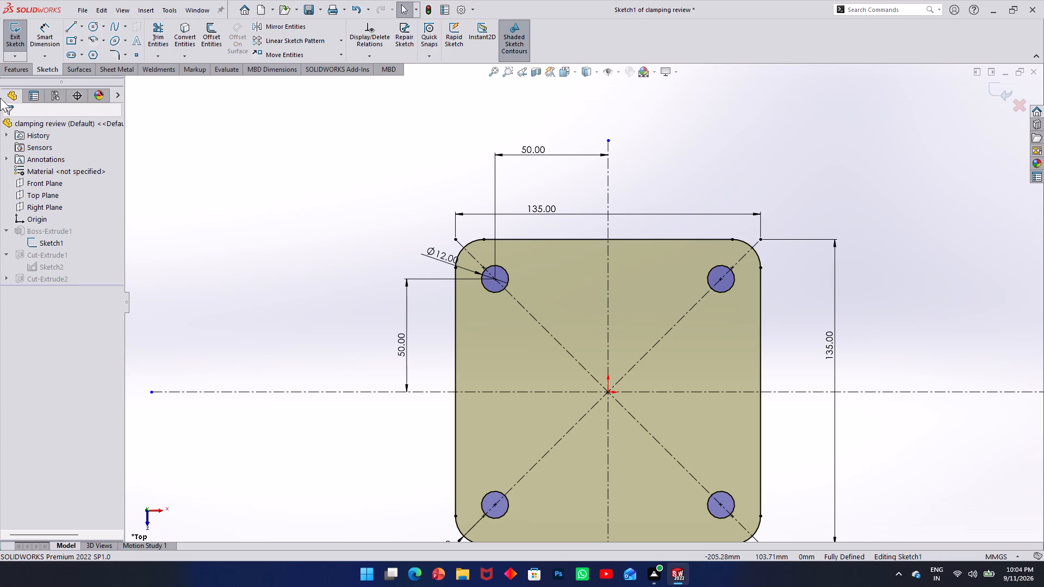
click(17, 41)
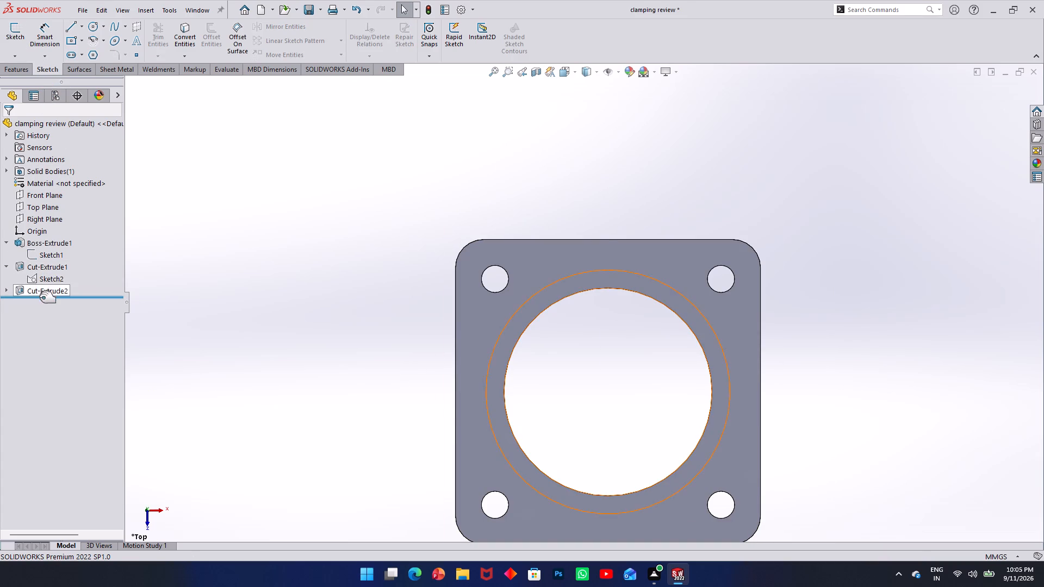
Inspect the plate's bore, open the first cut's sketch to check the circle's diameter, and exit the sketch.
middle_drag(247, 297, 406, 161)
middle_drag(462, 389, 444, 347)
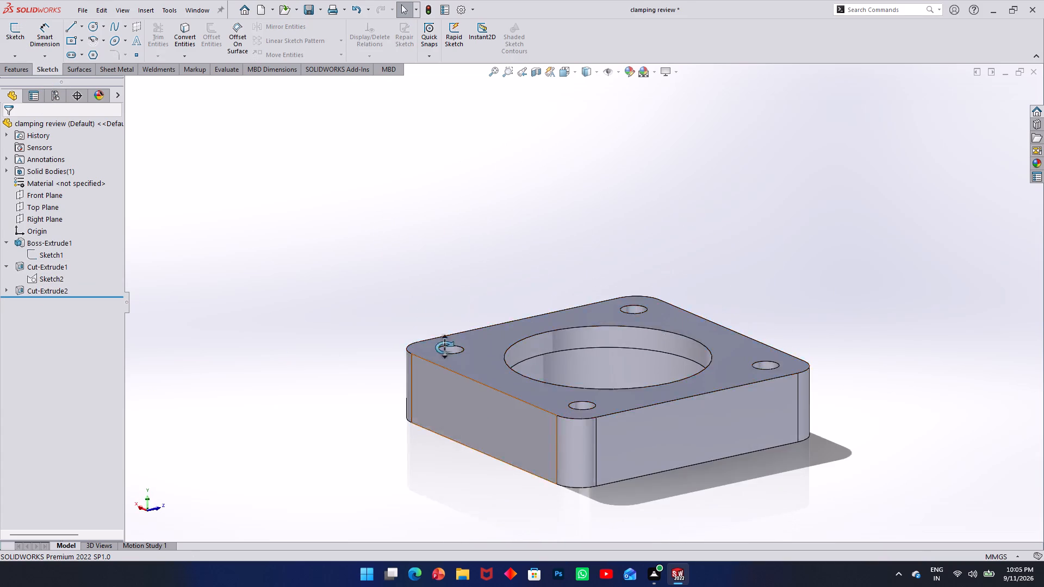
middle_drag(444, 347, 438, 469)
scroll(438, 422, up, 1)
right_click(37, 253)
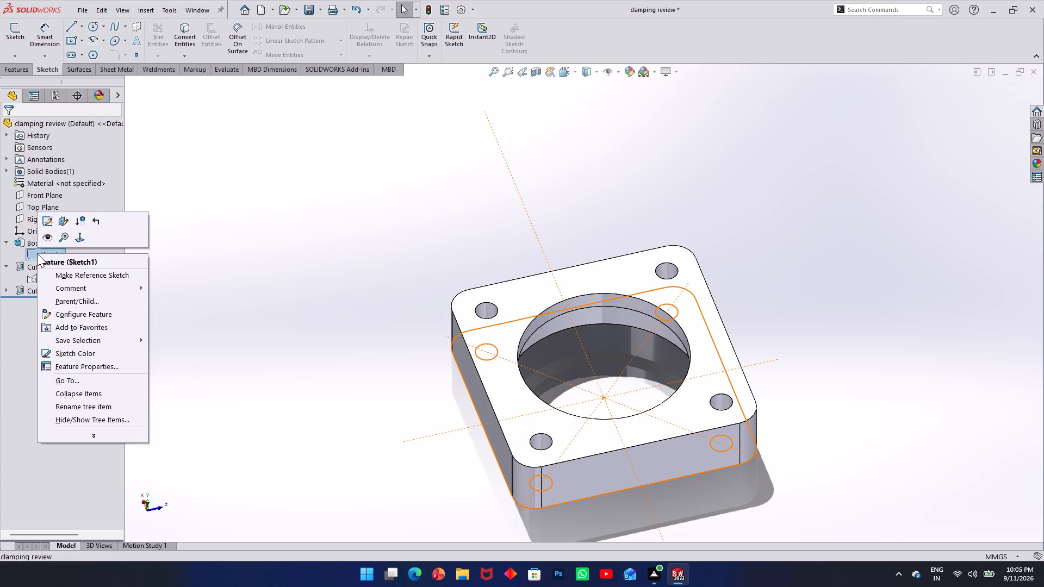
click(246, 289)
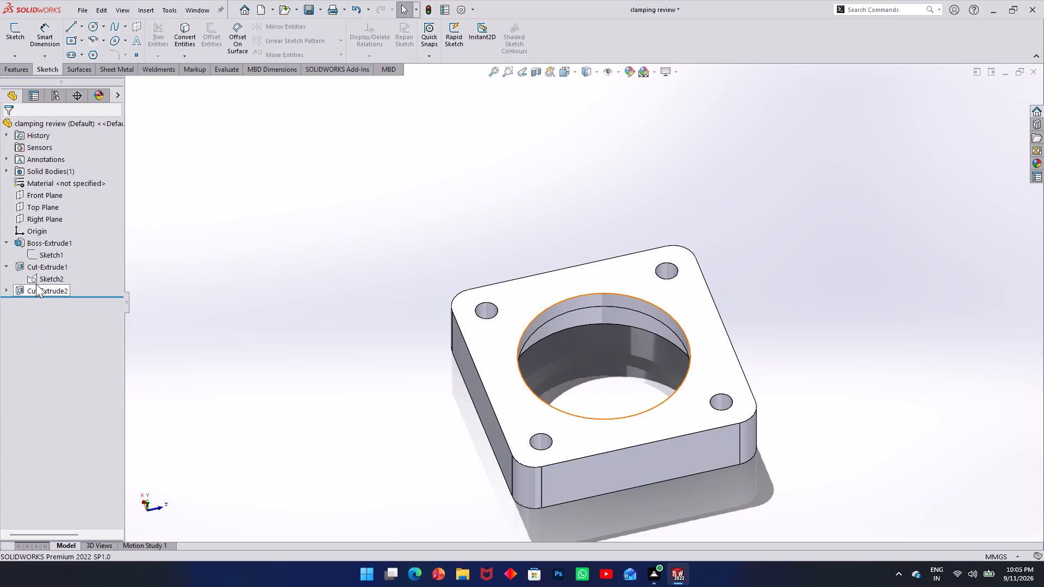
right_click(34, 280)
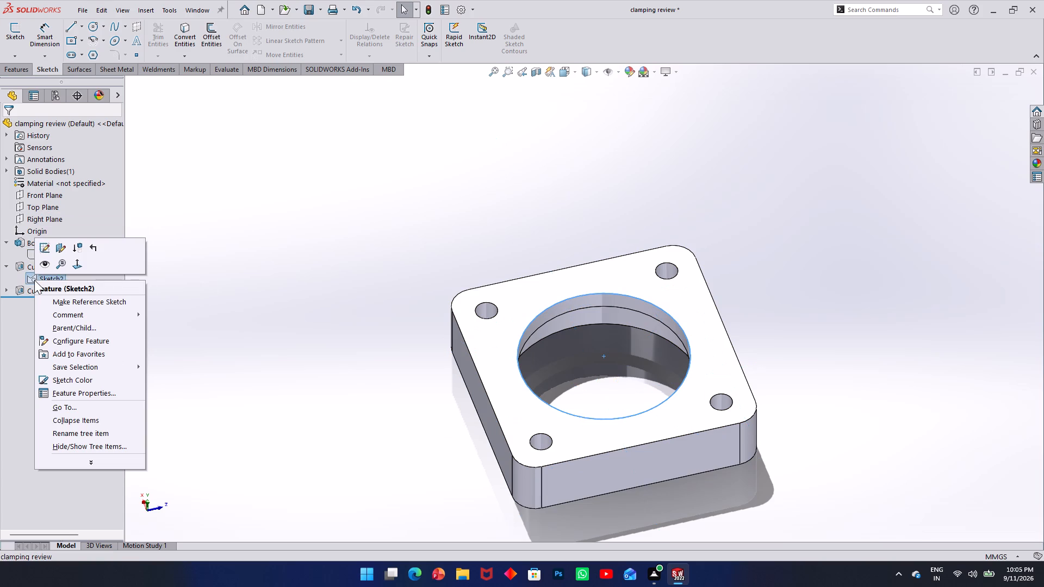
click(42, 252)
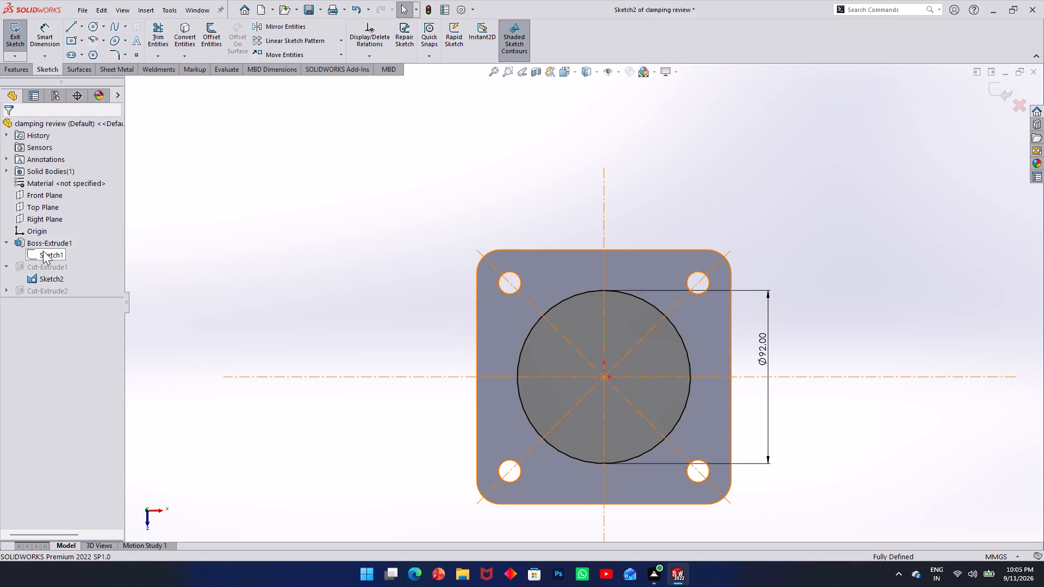
click(22, 54)
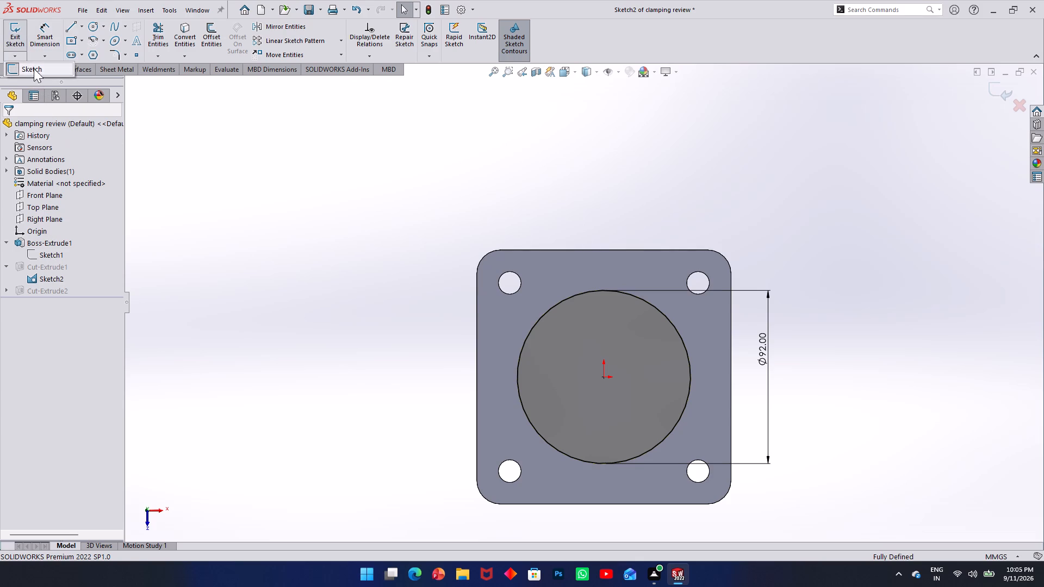
click(34, 68)
Edit the second cut's sketch and set the diameter of the larger counterbore circle to 128 mm.
click(45, 288)
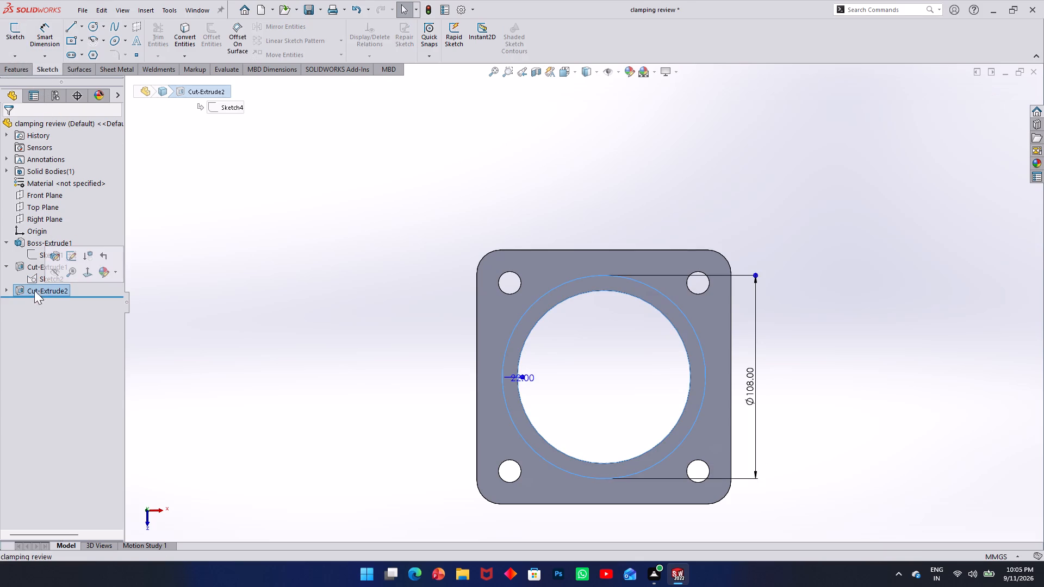
click(5, 289)
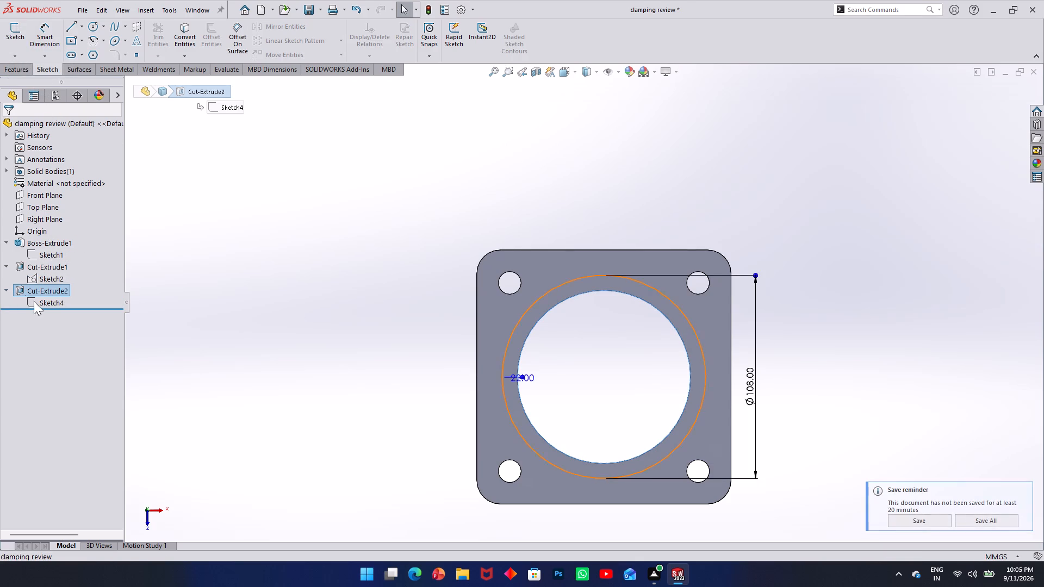
click(35, 301)
click(47, 267)
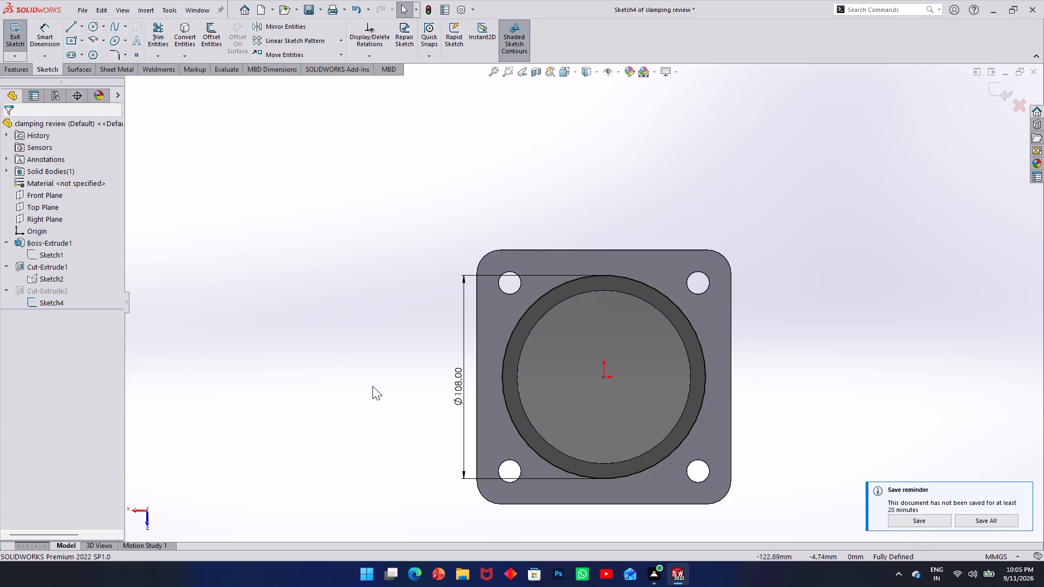
double_click(457, 389)
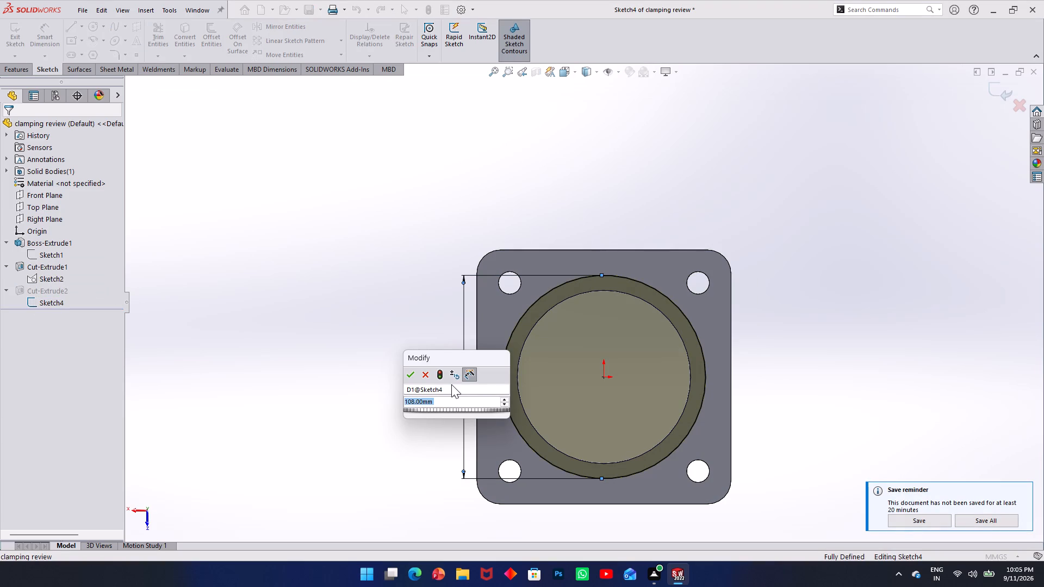
key(6)
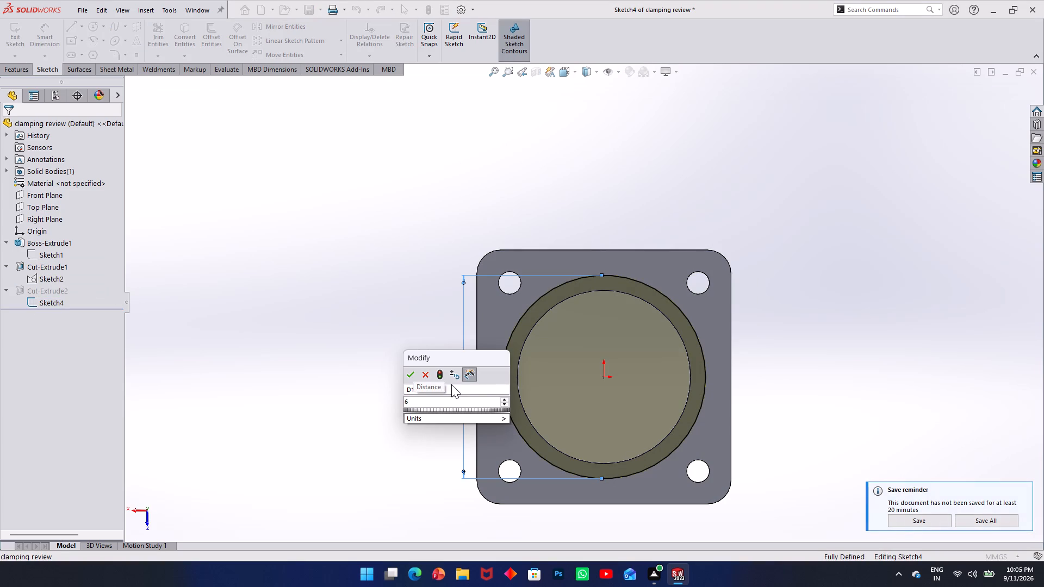
text(4*2)
key(Return)
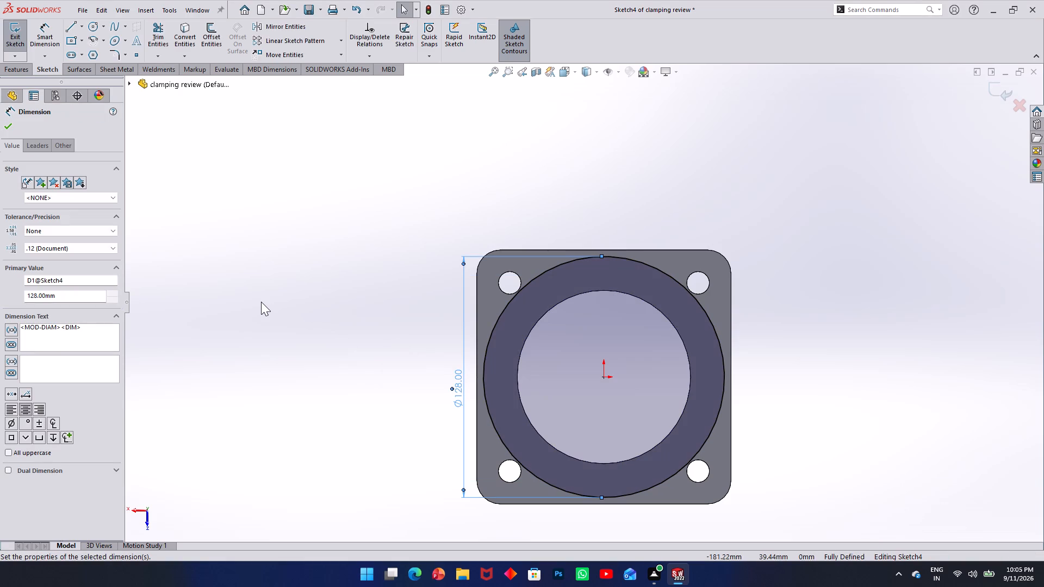
Exit the counterbore sketch to rebuild the part and inspect the plate's enlarged counterbore from below.
click(12, 128)
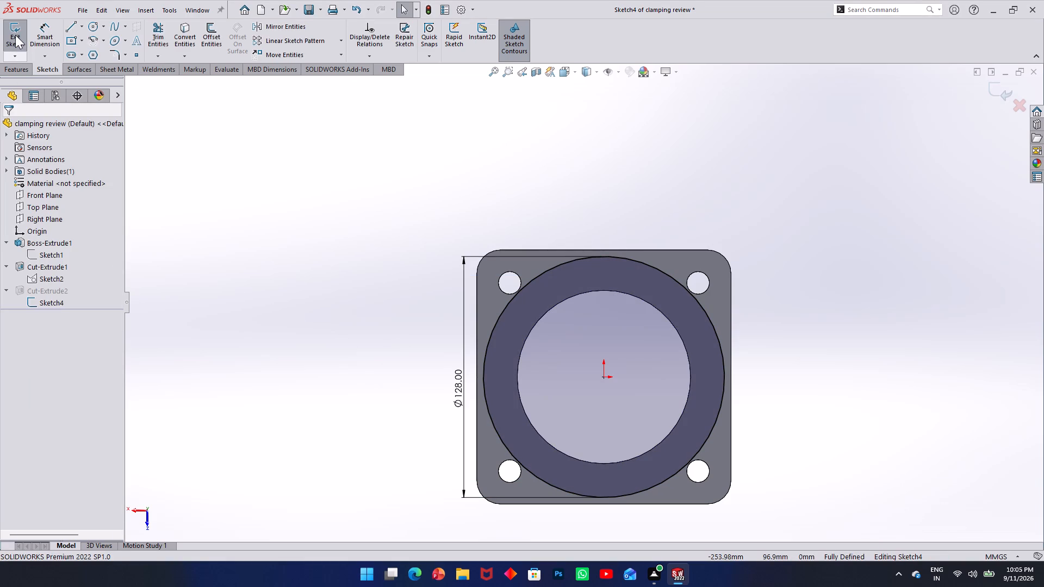
click(14, 30)
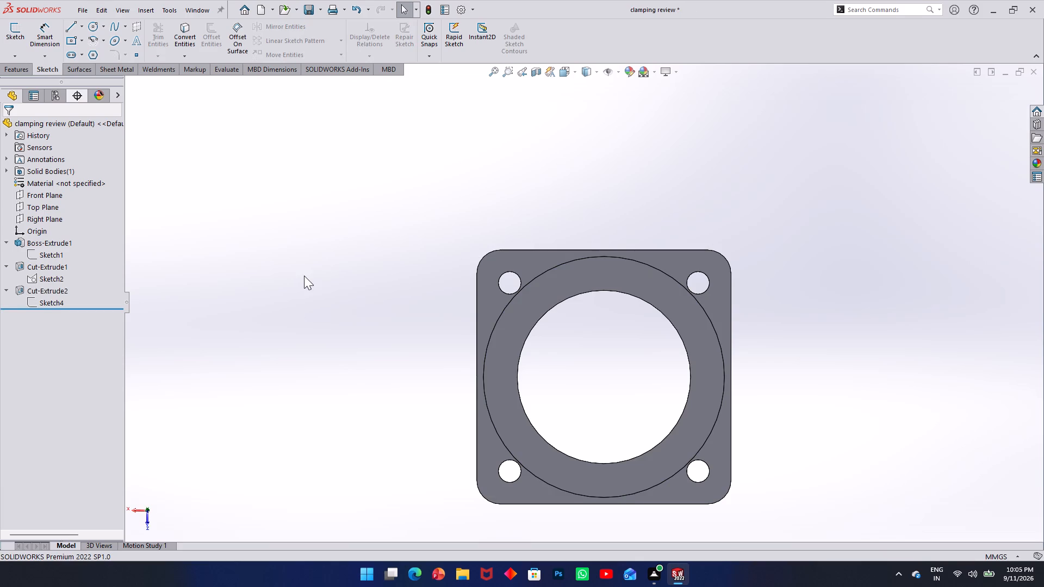
middle_drag(304, 276, 333, 288)
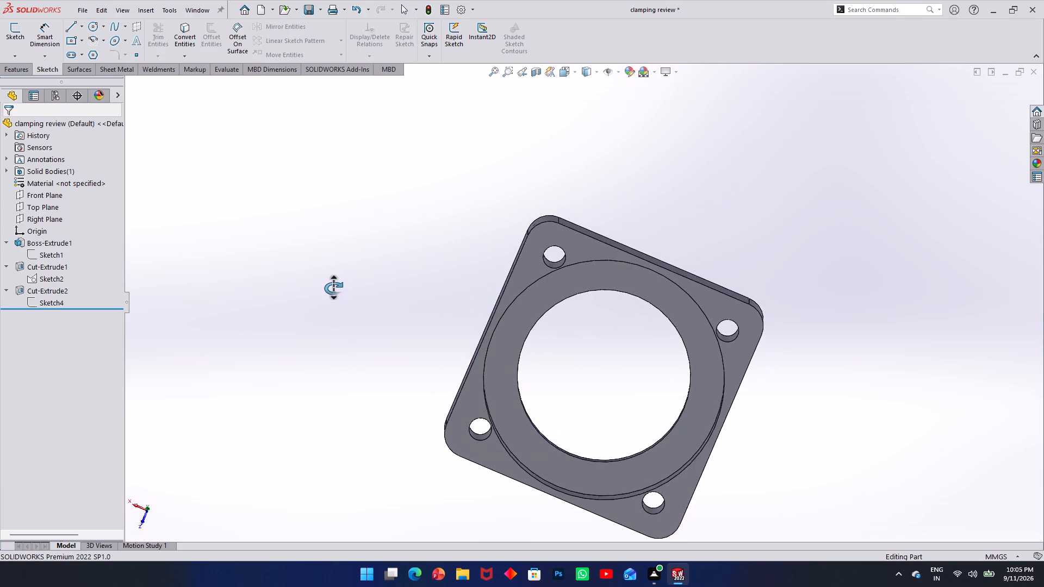
middle_drag(333, 288, 431, 488)
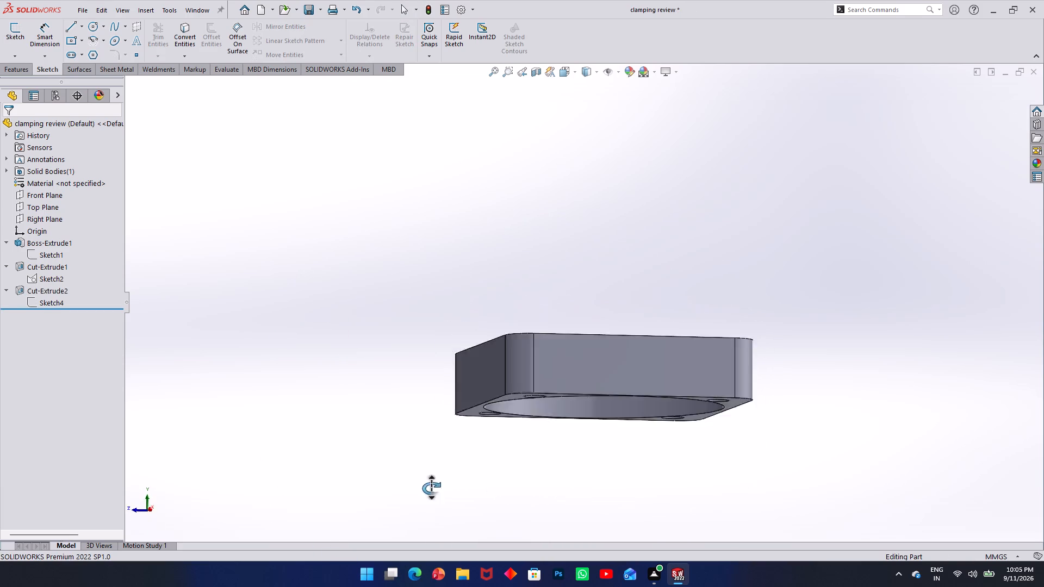
middle_drag(431, 488, 423, 426)
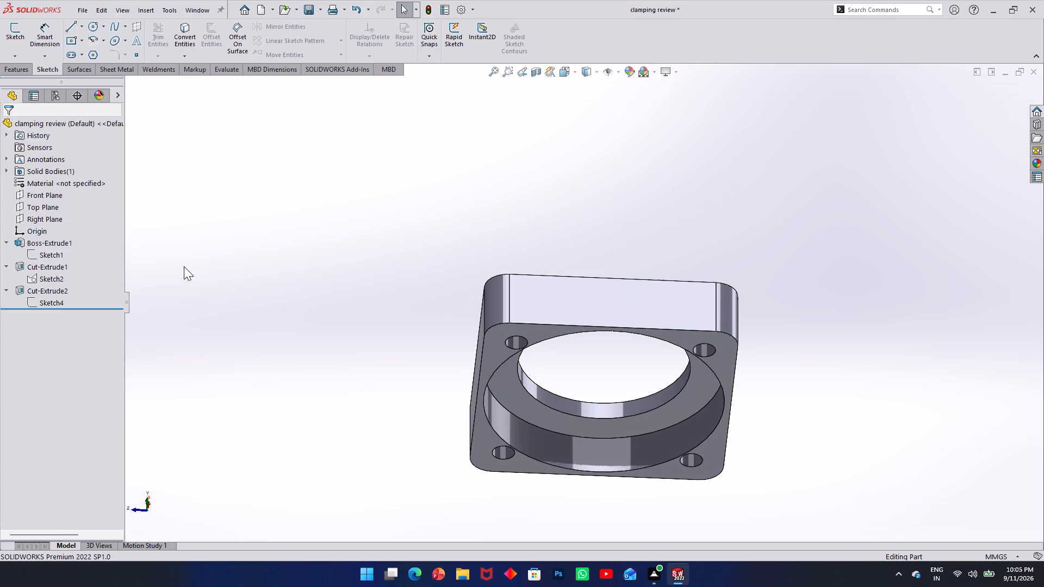
Save and close the clamping review part, returning to the assembly and rebuilding it with the changes.
key(ctrl+s)
key(ctrl+s)
click(1036, 74)
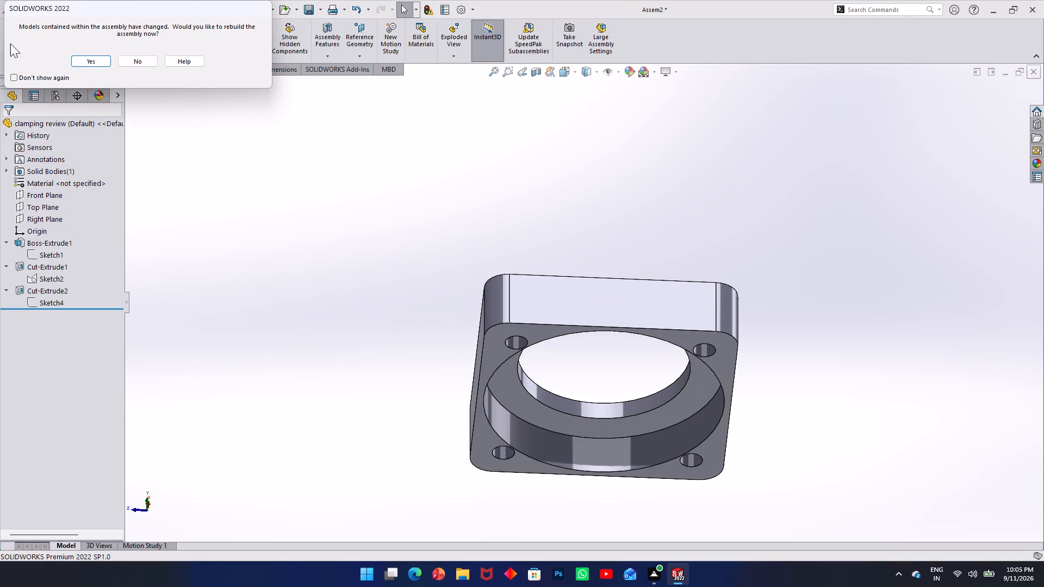
click(82, 58)
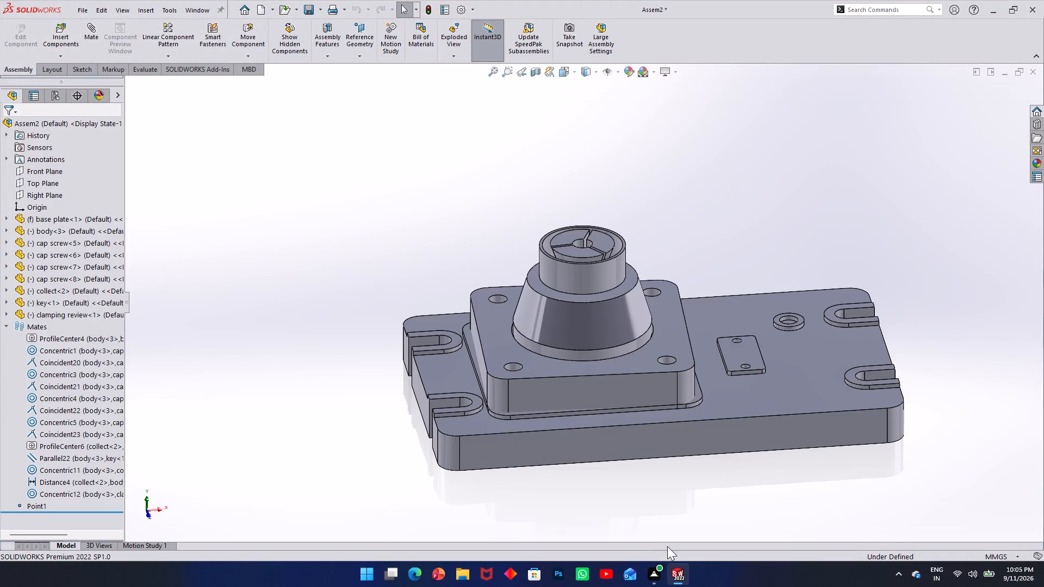
Add a parallel mate between the base plate's long front side face and the clamping plate's matching side face.
scroll(575, 305, down, 2)
middle_drag(602, 379, 612, 455)
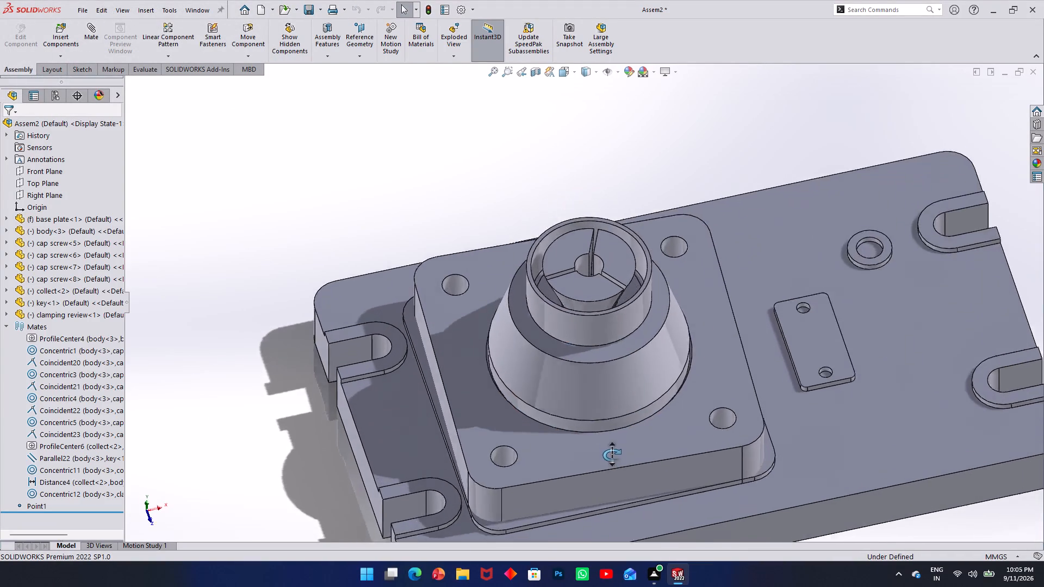
middle_drag(612, 455, 592, 340)
scroll(612, 455, down, 1)
scroll(596, 340, up, 1)
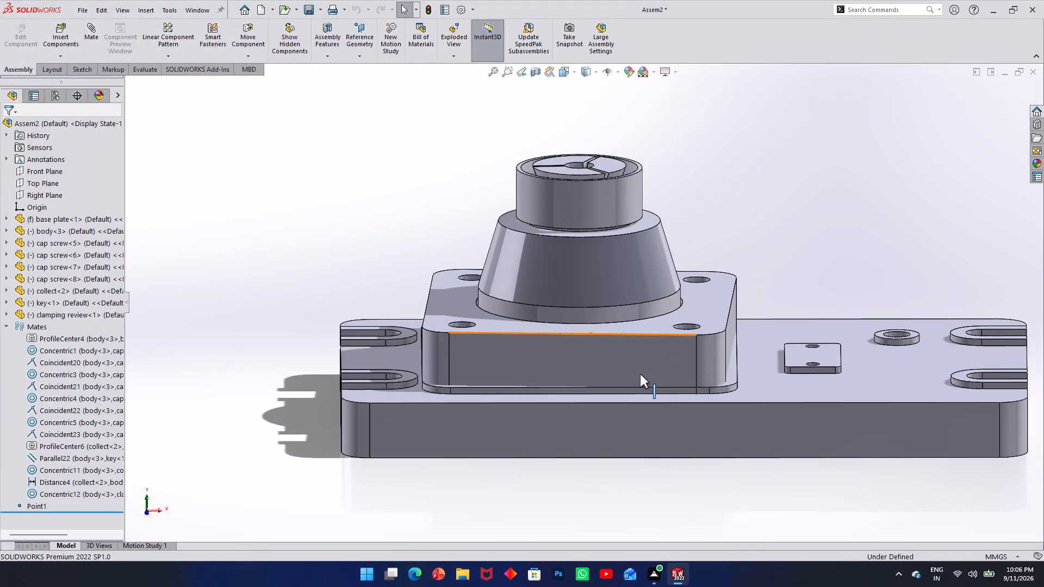
scroll(658, 372, down, 4)
middle_drag(653, 366, 661, 497)
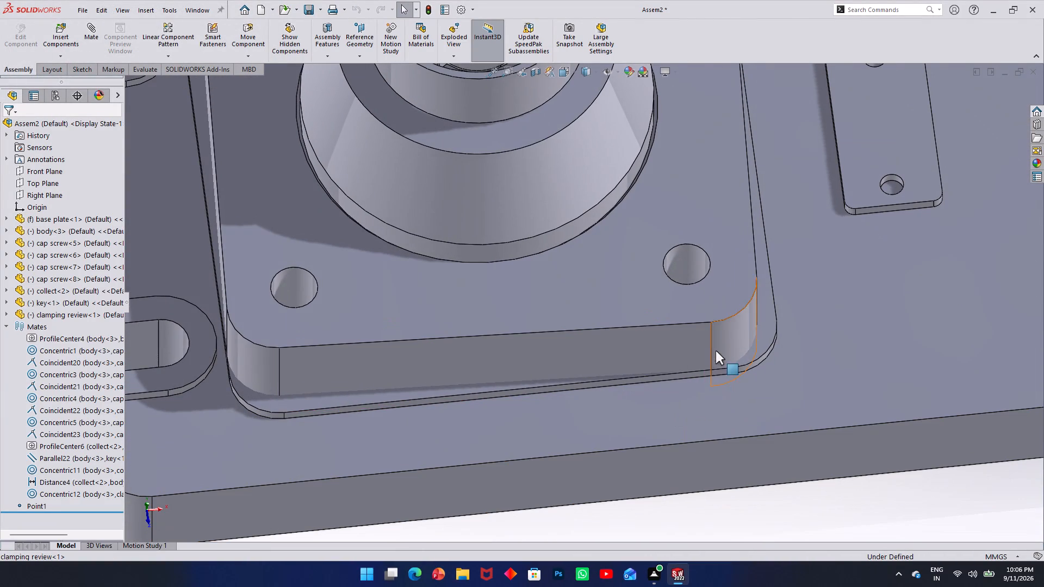
drag(716, 351, 734, 314)
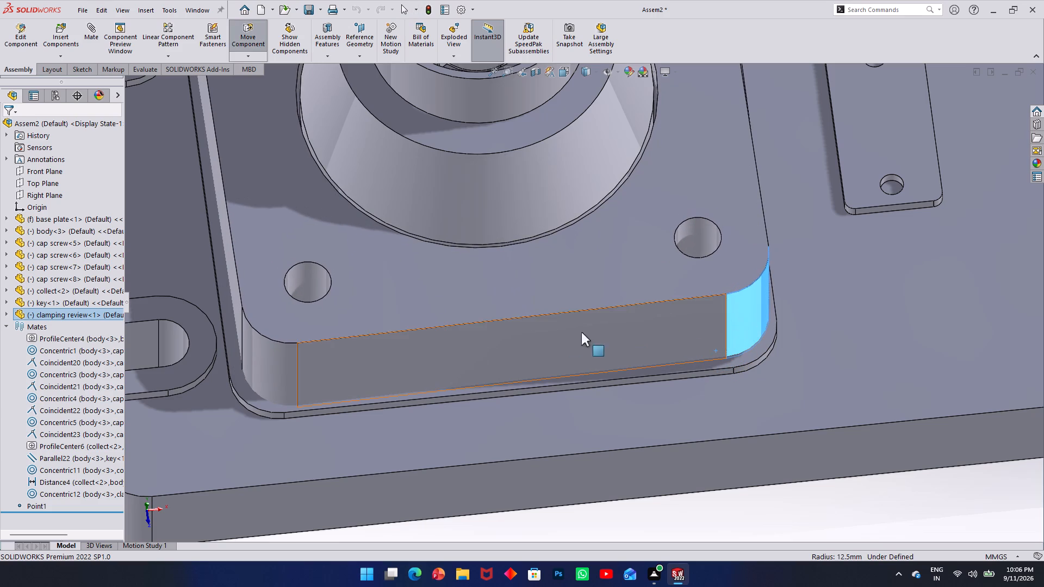
click(551, 332)
click(553, 482)
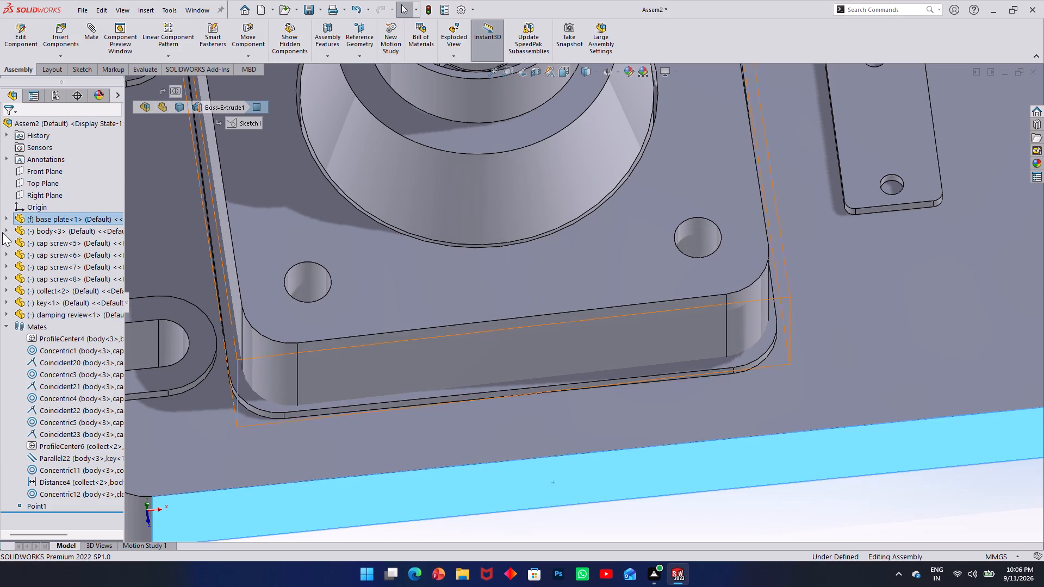
click(91, 39)
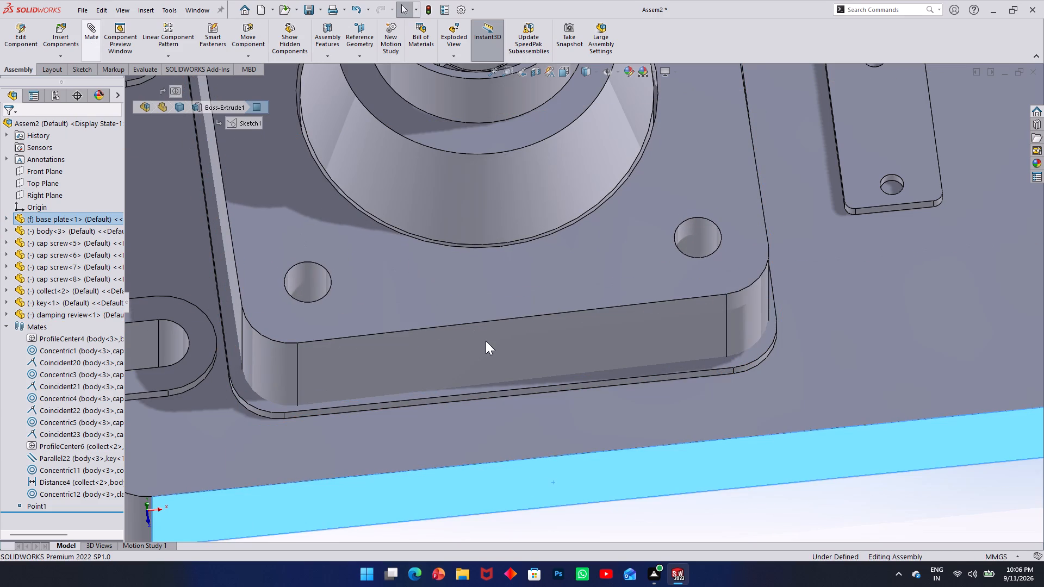
click(485, 347)
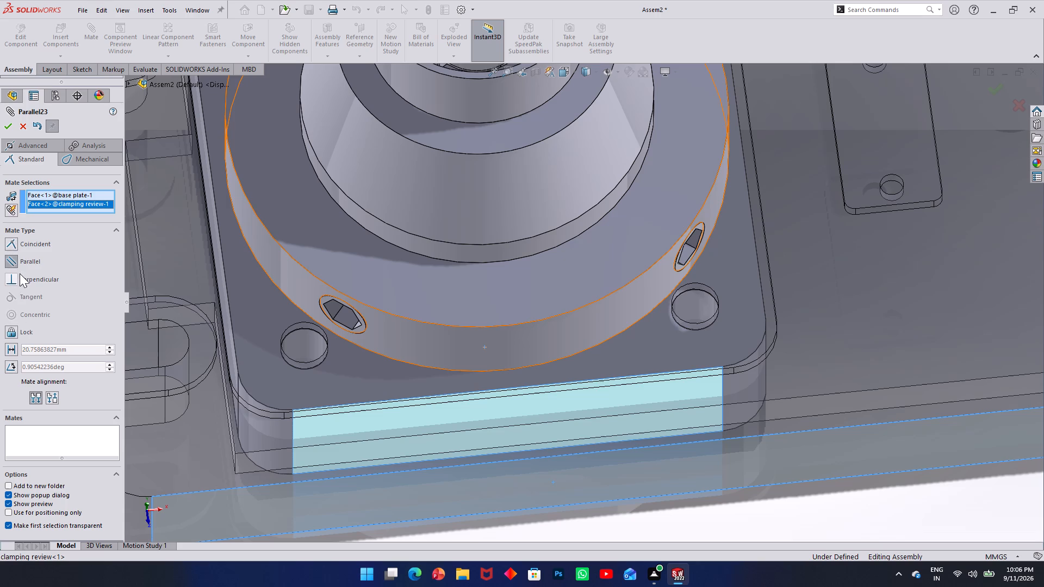
click(9, 130)
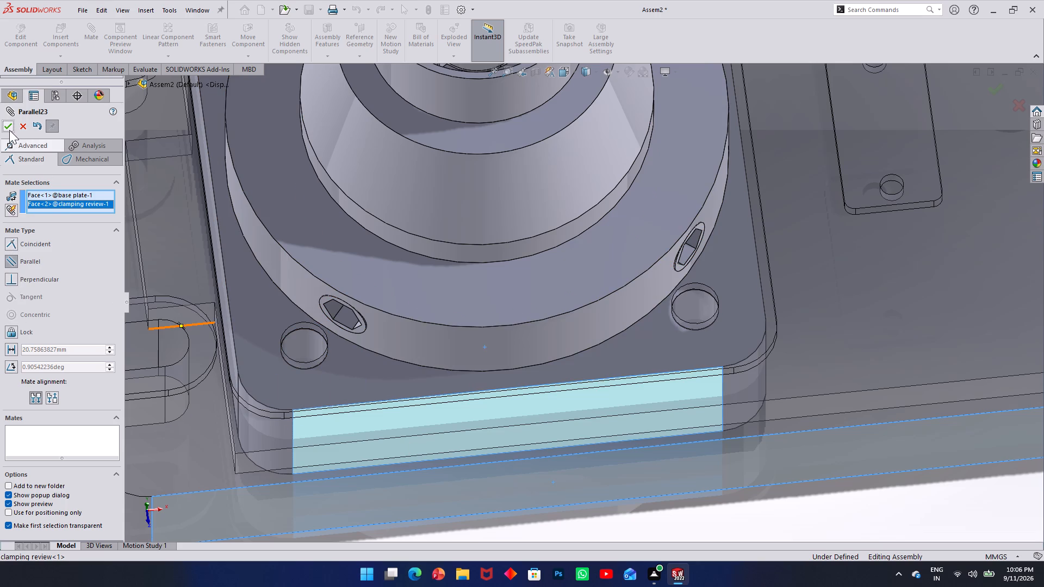
Raise the clamping plate along the body to open a gap above the base plate and expose its underside.
scroll(498, 391, up, 4)
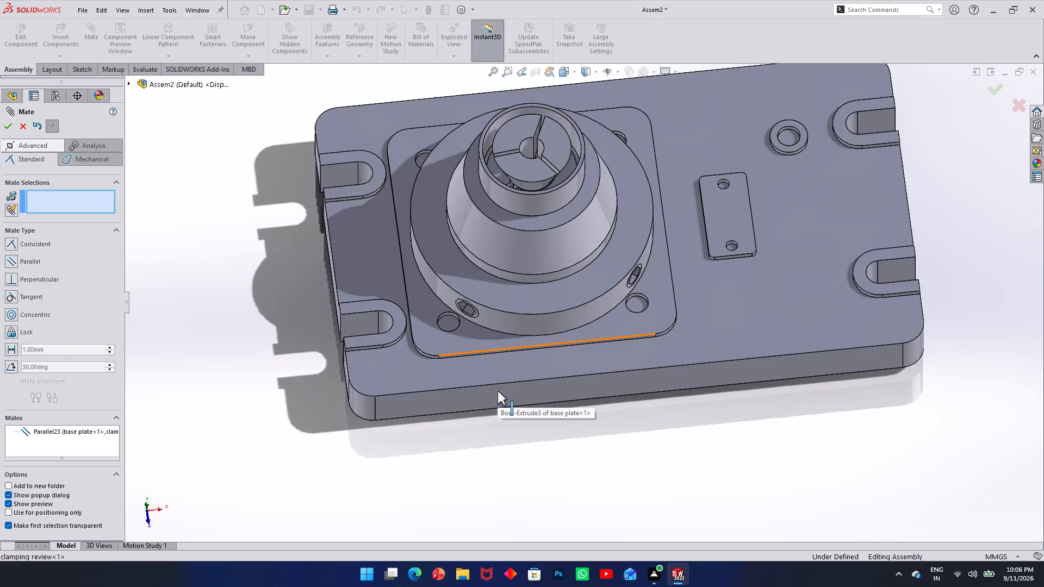
scroll(505, 394, up, 1)
middle_drag(505, 385, 517, 192)
drag(487, 289, 487, 205)
scroll(537, 250, down, 2)
middle_drag(545, 238, 548, 258)
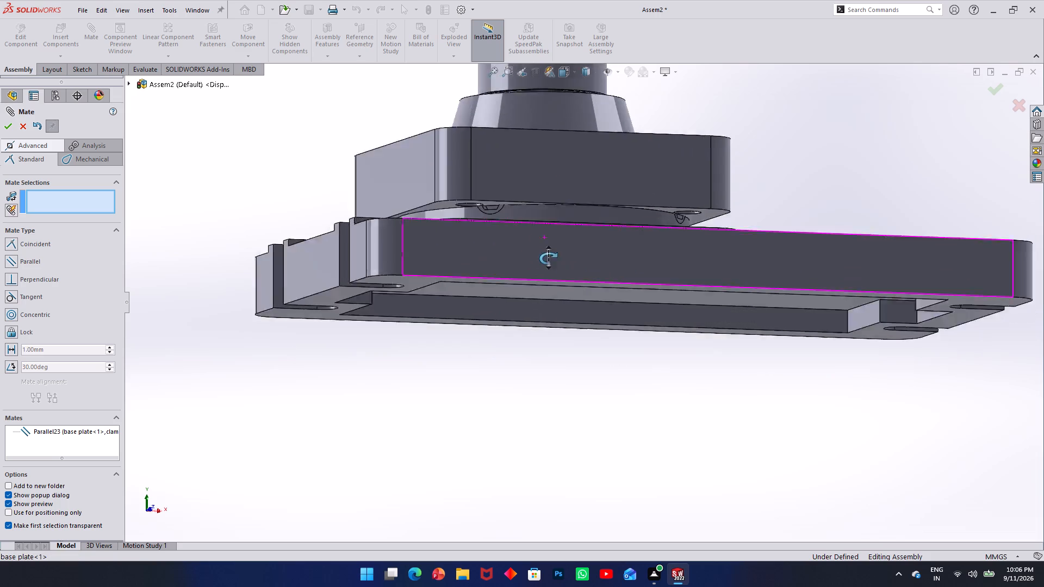
middle_drag(548, 258, 546, 297)
scroll(547, 292, up, 1)
scroll(515, 179, down, 3)
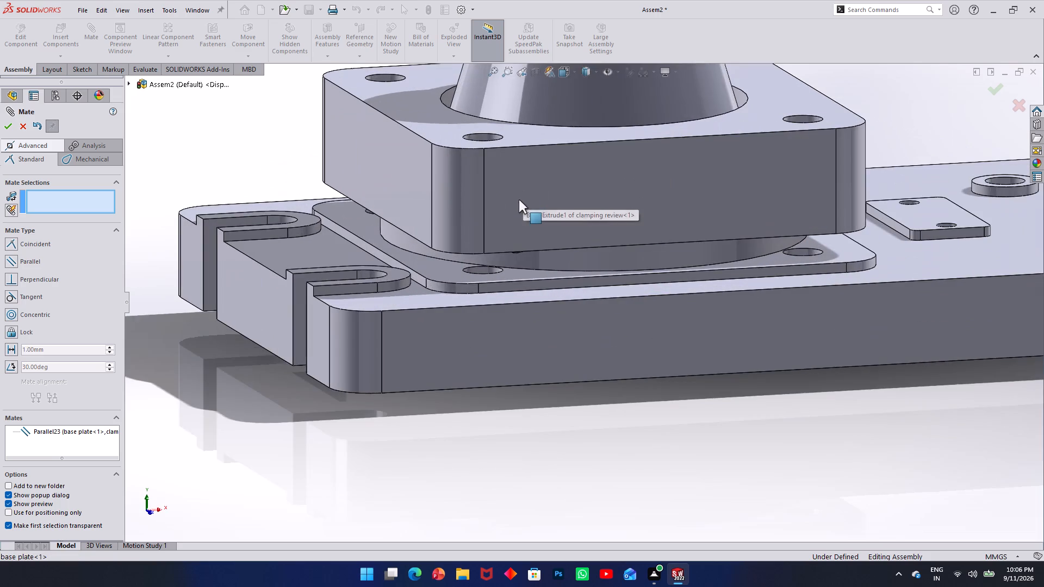
Add a coincident mate between the clamping plate's bottom face and the top face of the base plate's raised square pad.
middle_drag(521, 195, 602, 331)
middle_drag(434, 179, 438, 285)
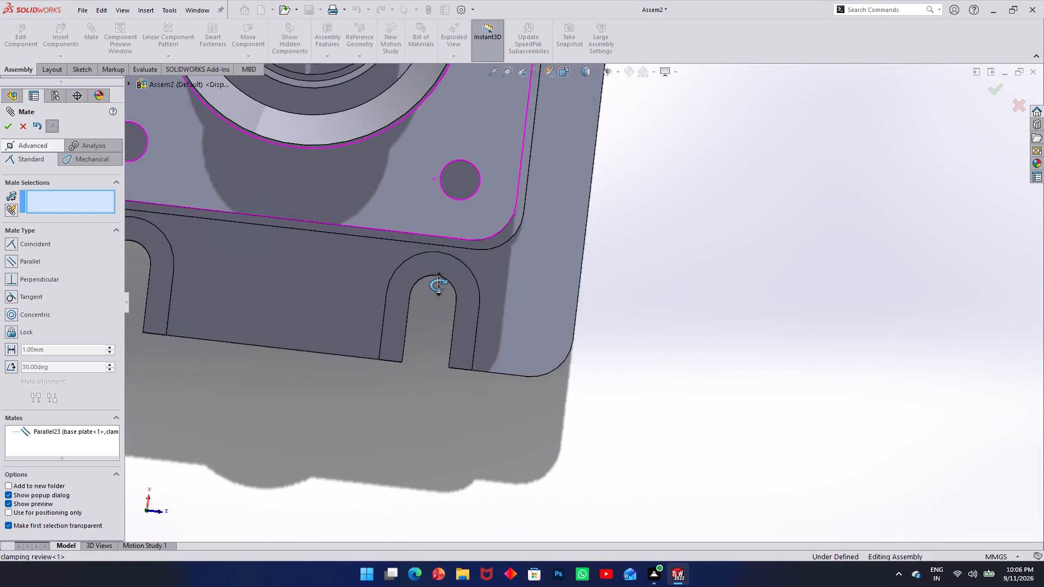
middle_drag(438, 285, 311, 305)
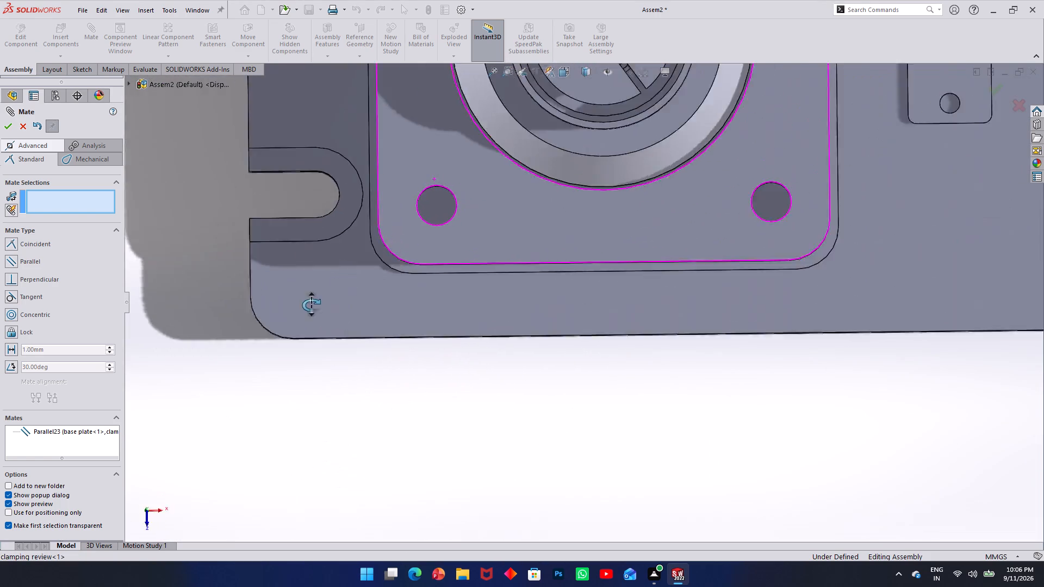
middle_drag(311, 305, 217, 303)
scroll(403, 242, up, 3)
middle_drag(412, 238, 390, 276)
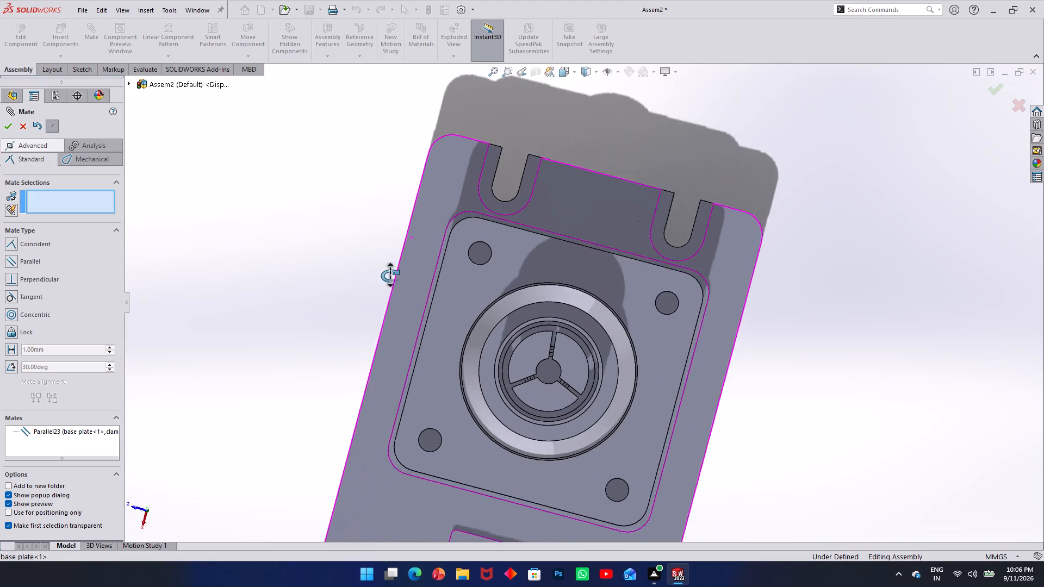
middle_drag(390, 276, 333, 280)
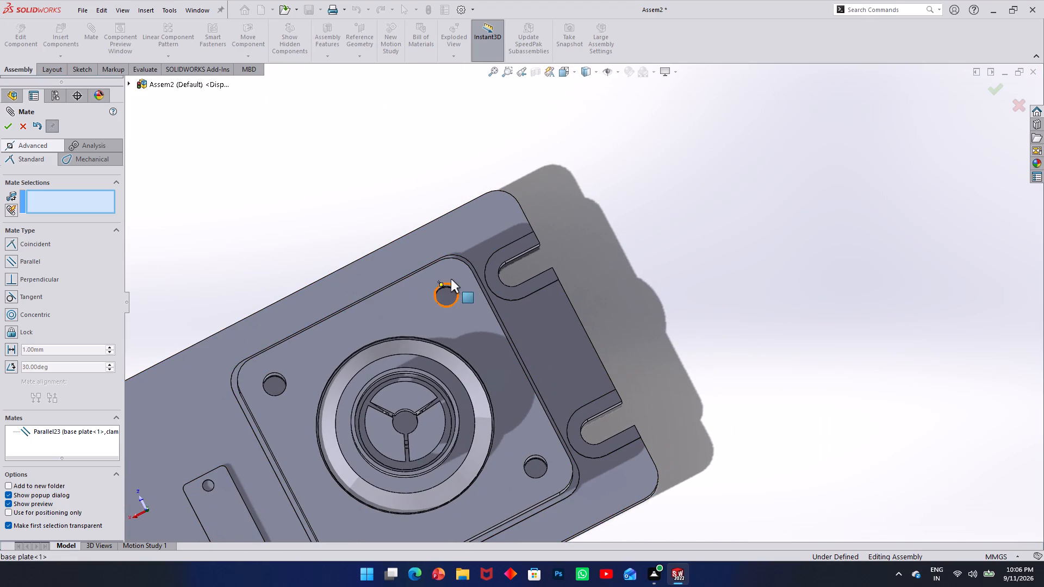
middle_drag(451, 279, 353, 27)
scroll(429, 277, down, 2)
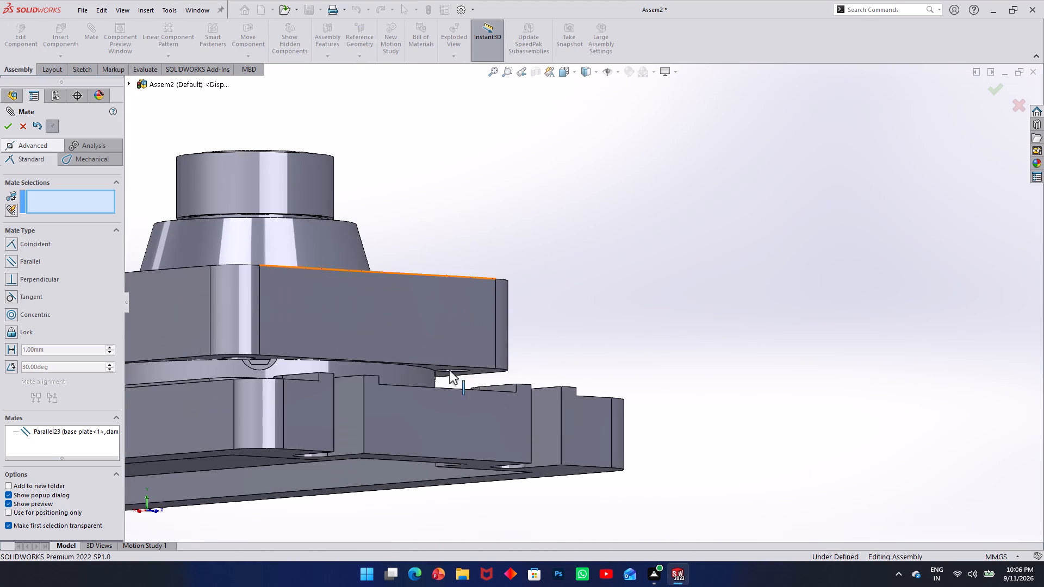
scroll(449, 370, down, 3)
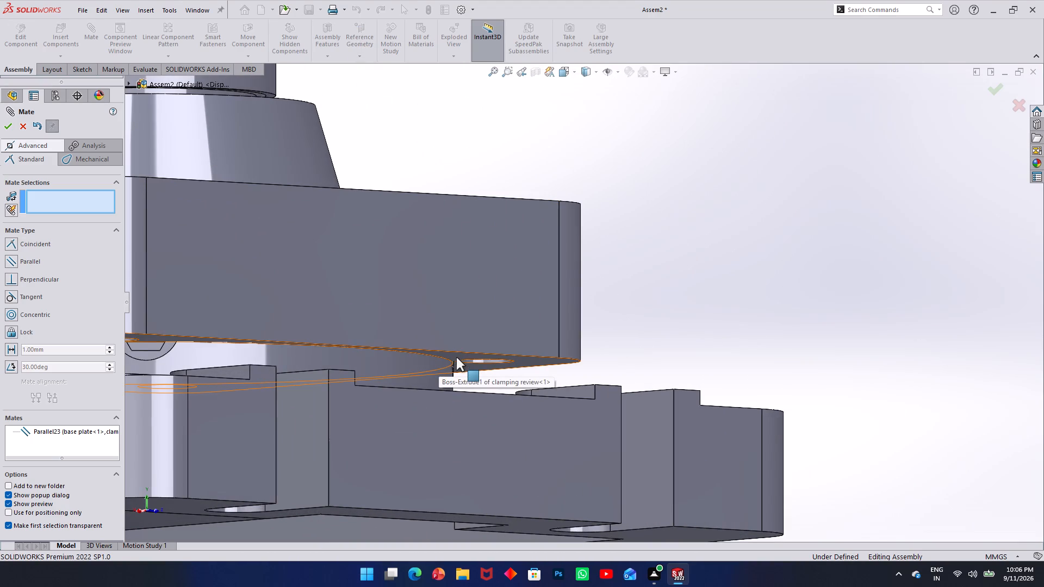
click(456, 357)
scroll(446, 362, up, 5)
middle_drag(481, 331, 482, 428)
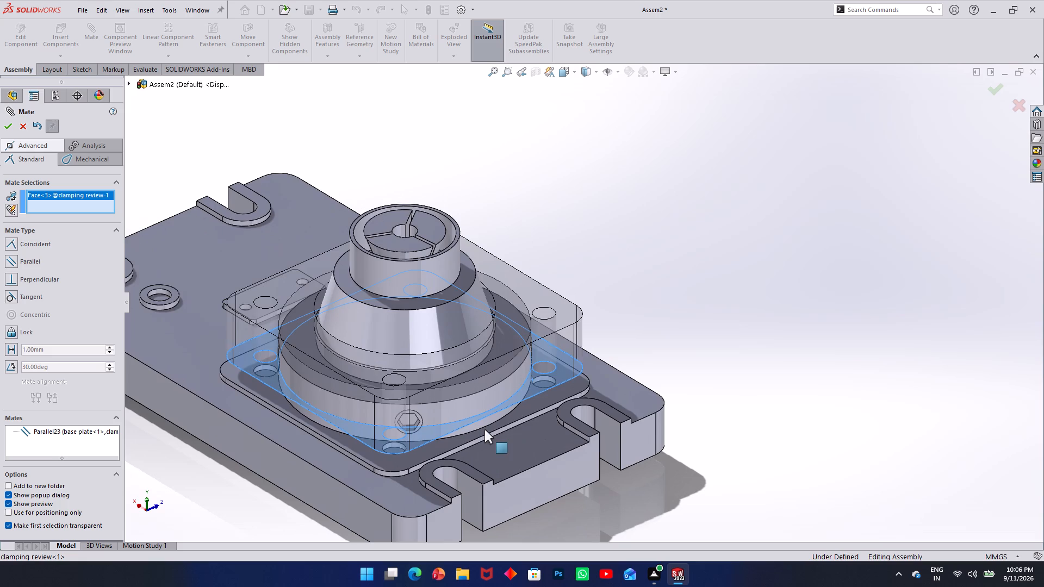
click(530, 405)
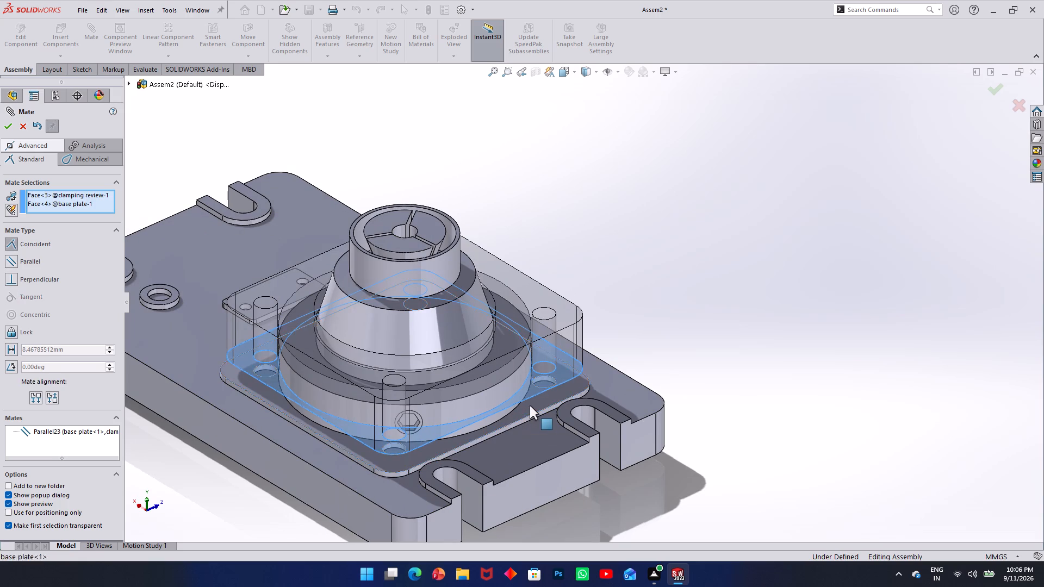
click(8, 126)
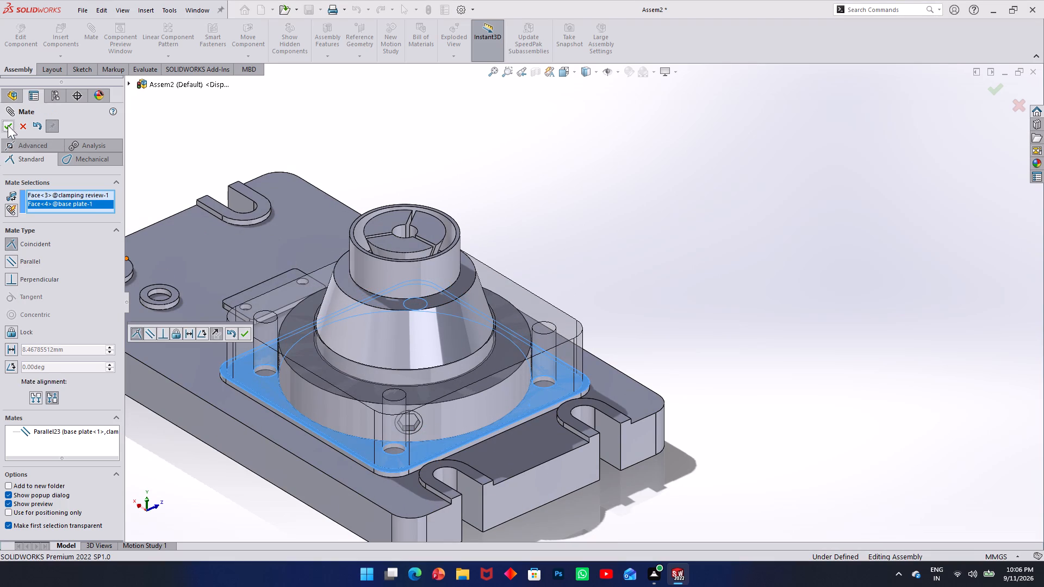
Examine how the clamping plate sits on the base plate's raised pad and how their edges line up from several angles.
scroll(492, 366, up, 3)
middle_drag(494, 364, 324, 390)
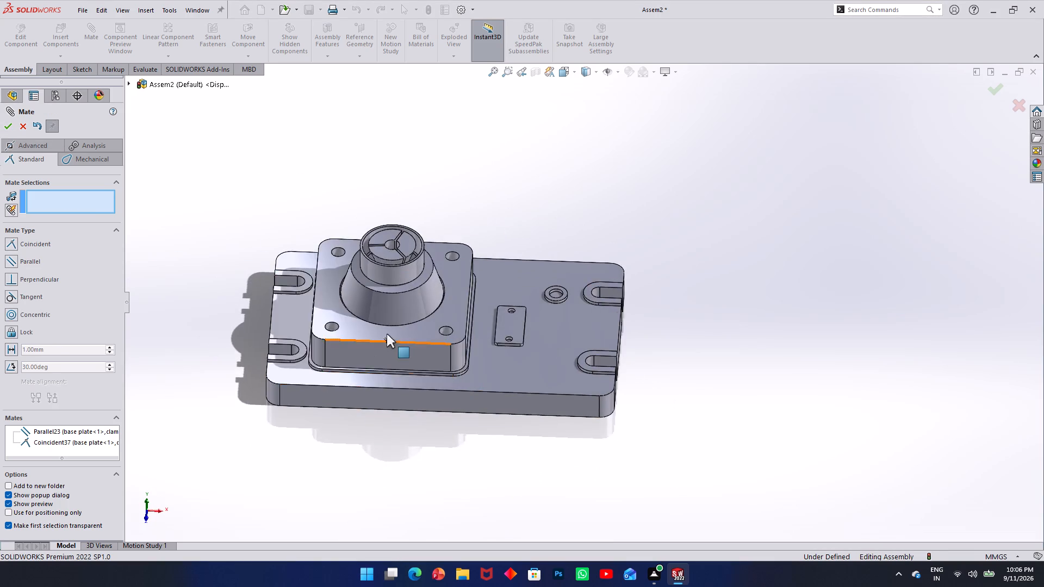
scroll(387, 334, down, 6)
middle_drag(382, 321, 415, 385)
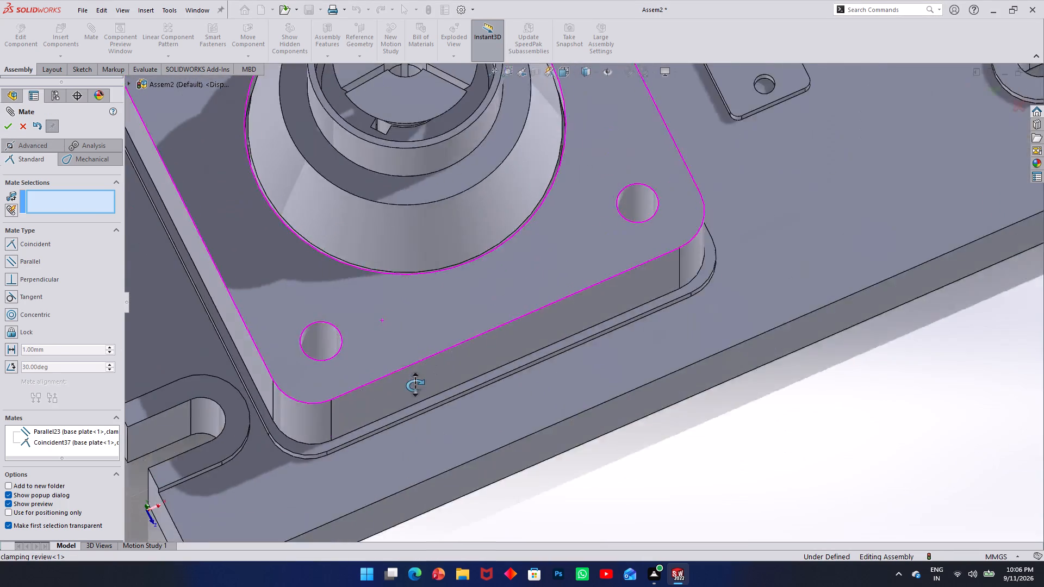
middle_drag(415, 385, 383, 143)
scroll(419, 324, up, 3)
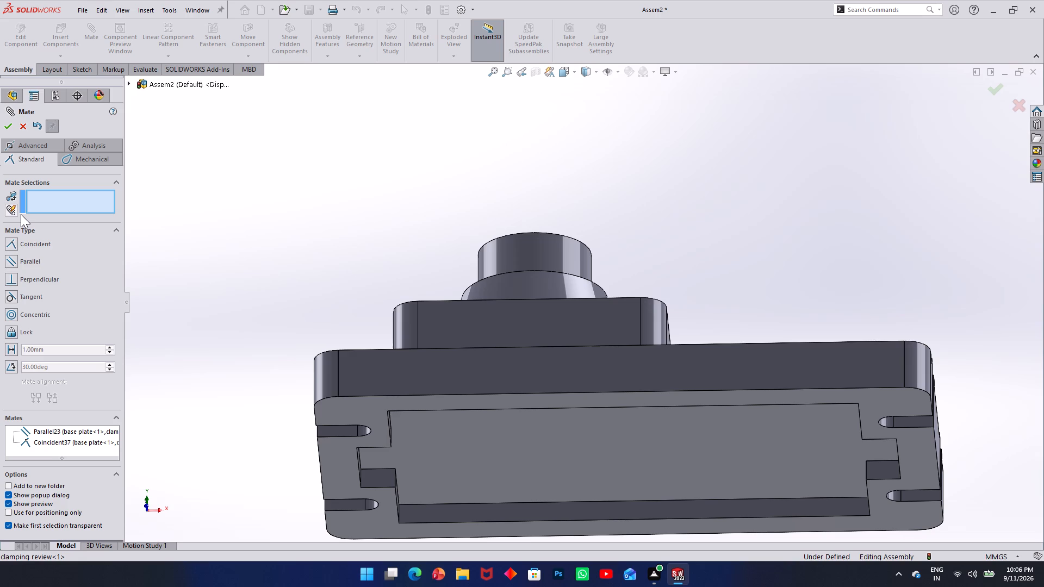
scroll(304, 301, down, 2)
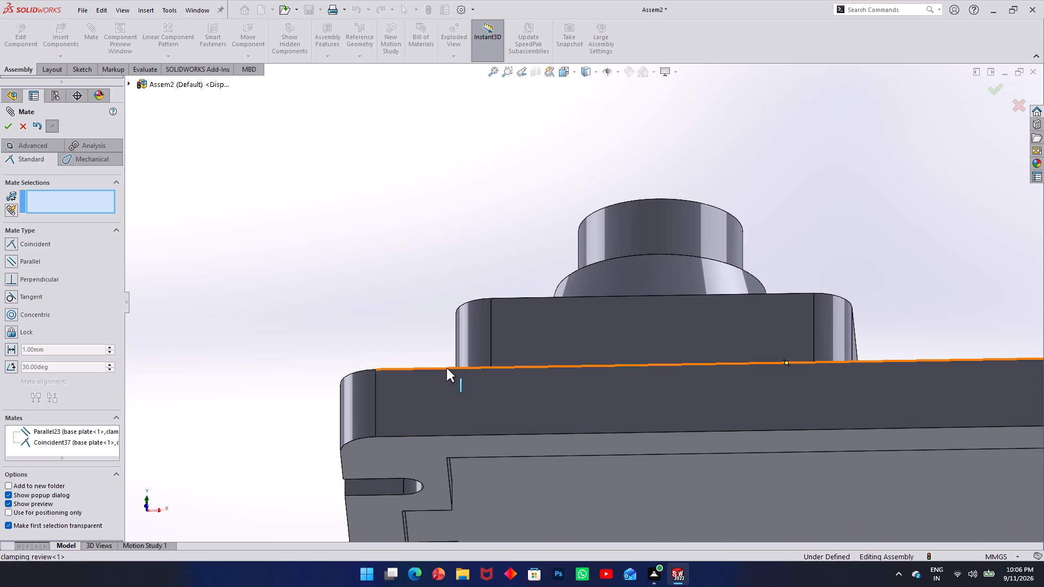
scroll(534, 402, down, 1)
middle_drag(500, 385, 505, 462)
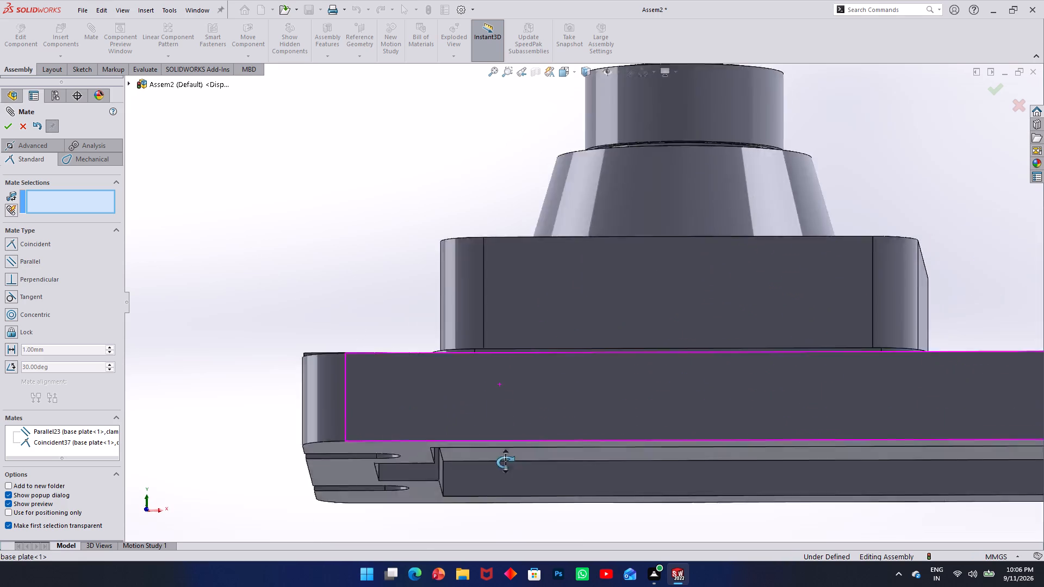
middle_drag(505, 462, 525, 534)
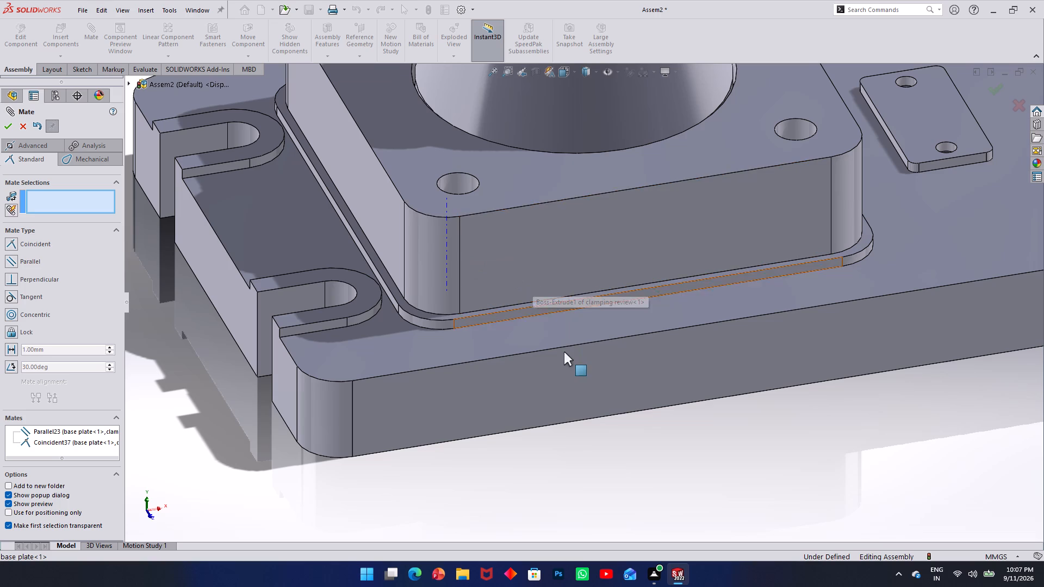
middle_drag(504, 367, 448, 111)
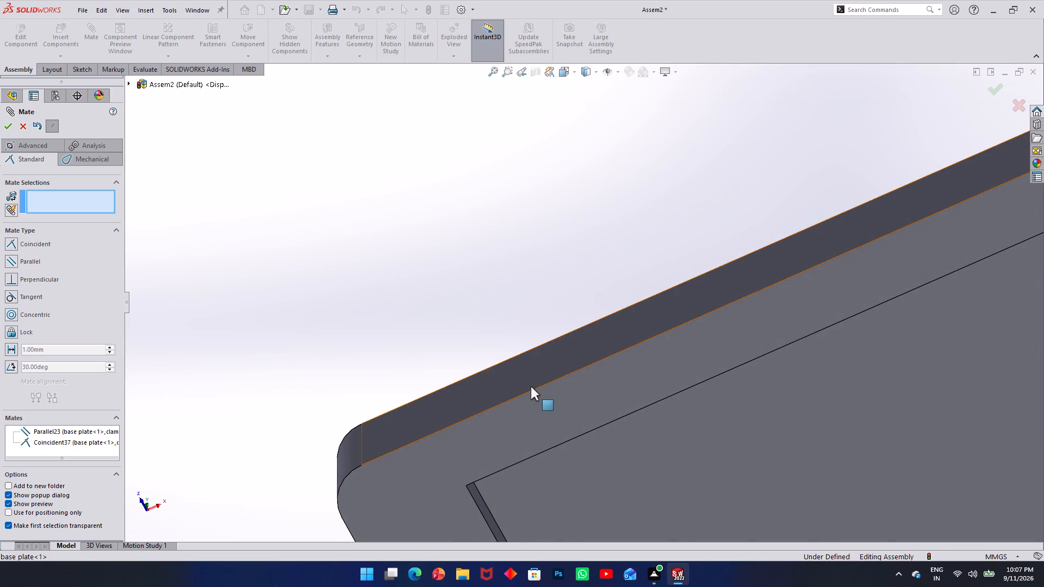
Examine the base plate's recessed underside and where the clamping plate's holes sit through it, and finish the Mate command.
scroll(532, 390, up, 4)
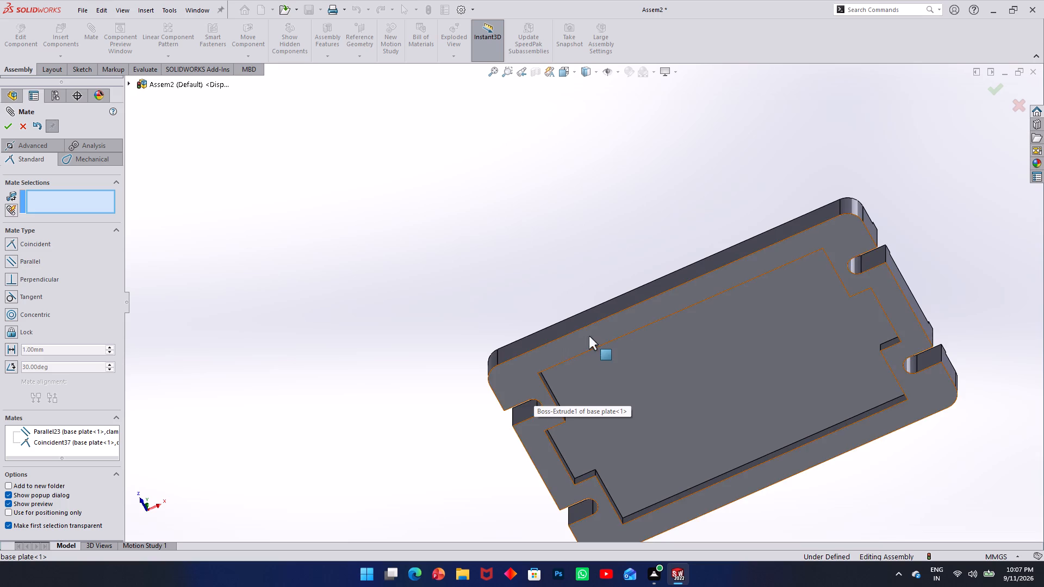
scroll(589, 336, up, 1)
middle_drag(590, 336, 612, 509)
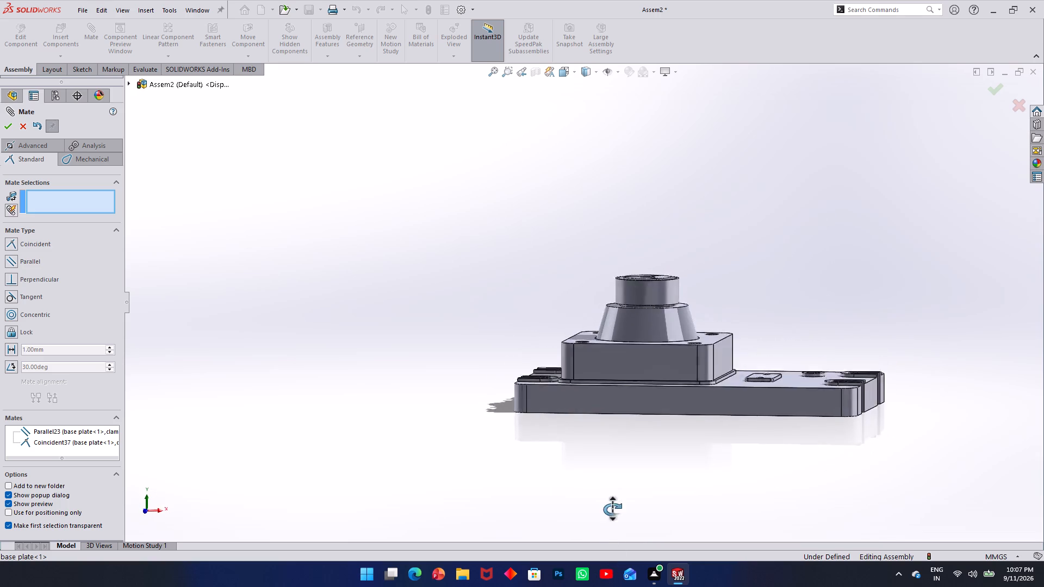
middle_drag(612, 509, 600, 364)
click(588, 357)
middle_drag(590, 348, 591, 398)
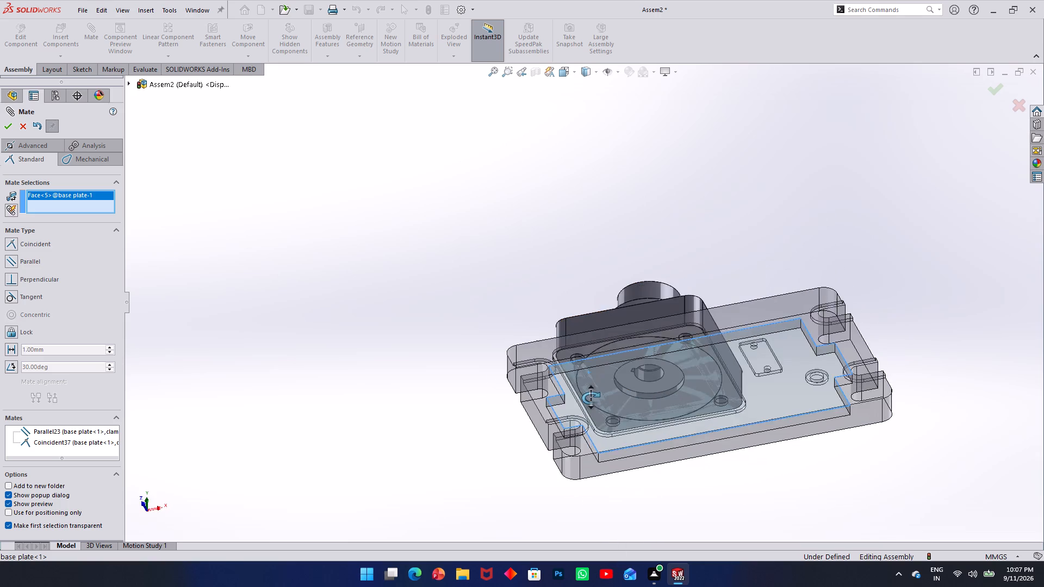
middle_drag(591, 398, 583, 246)
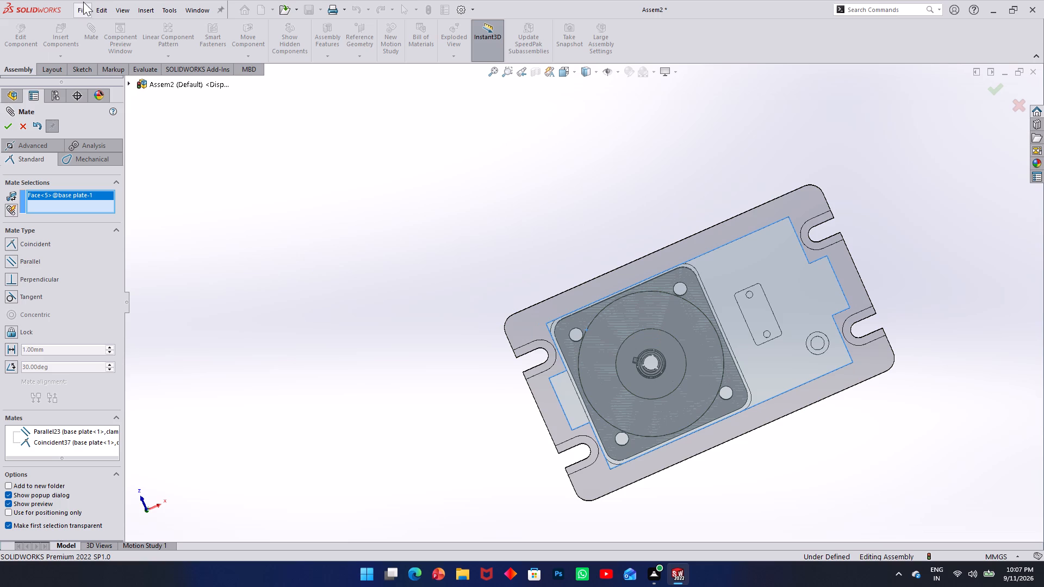
click(20, 127)
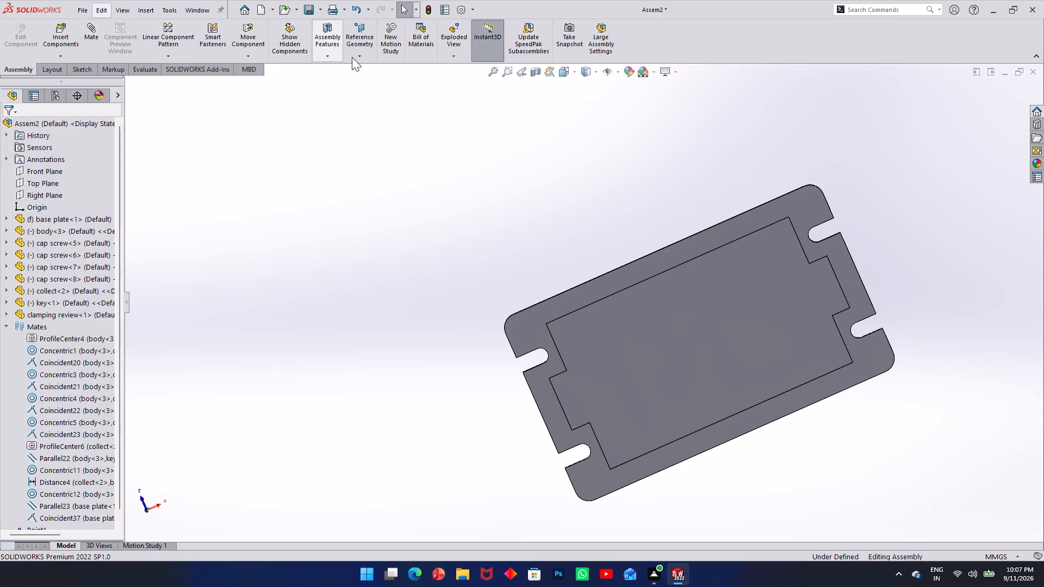
Start a Hole Wizard assembly feature and set the legacy hole type to Counterbored.
click(326, 57)
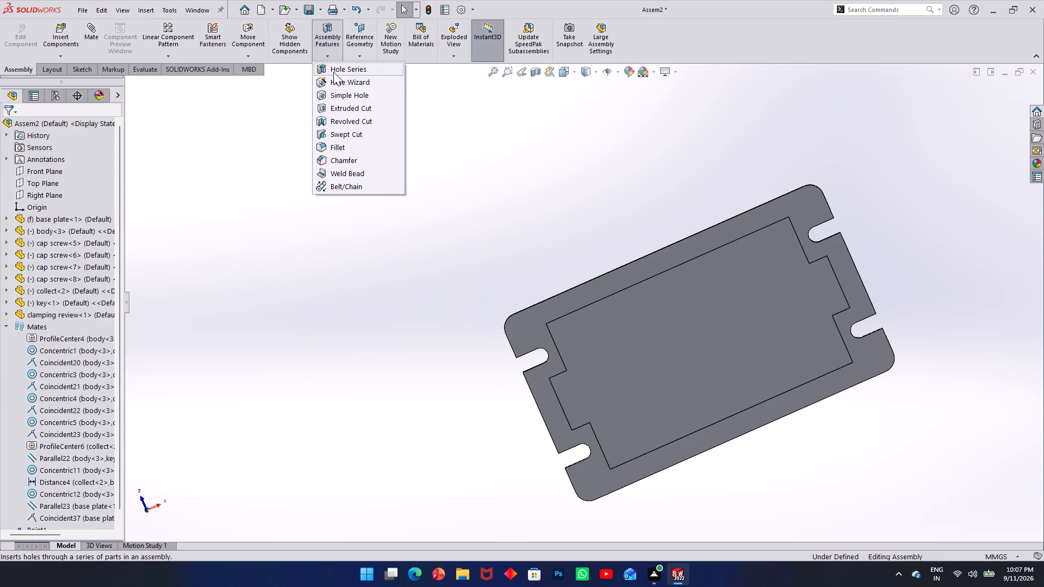
click(339, 82)
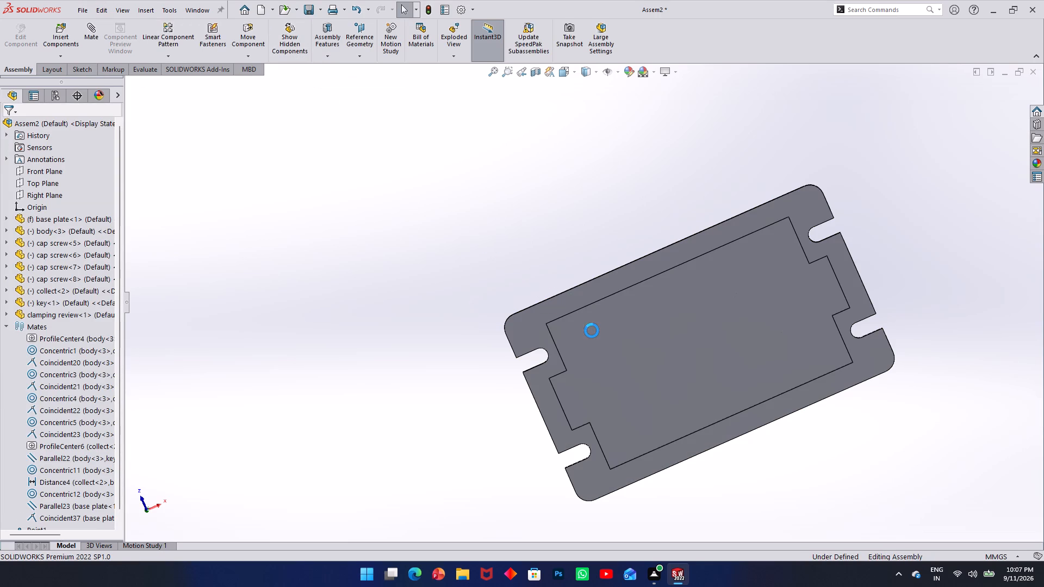
middle_drag(562, 294, 575, 342)
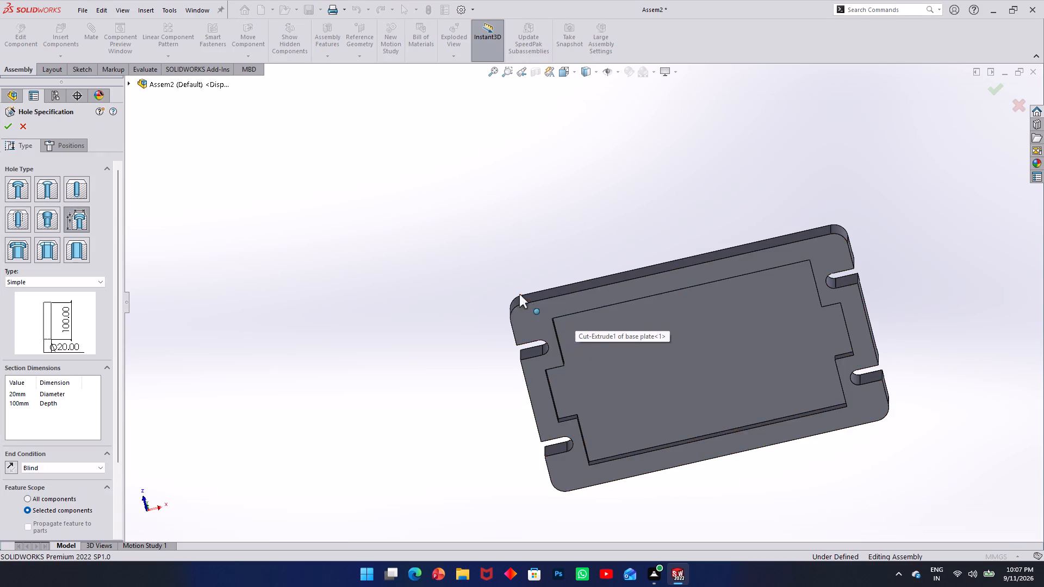
middle_drag(518, 294, 510, 244)
click(78, 285)
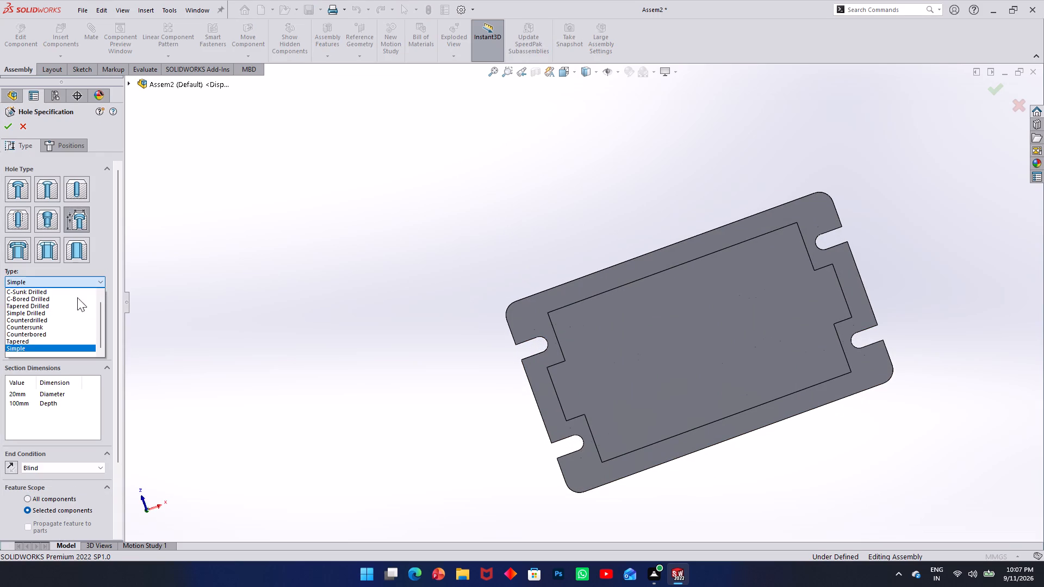
click(58, 335)
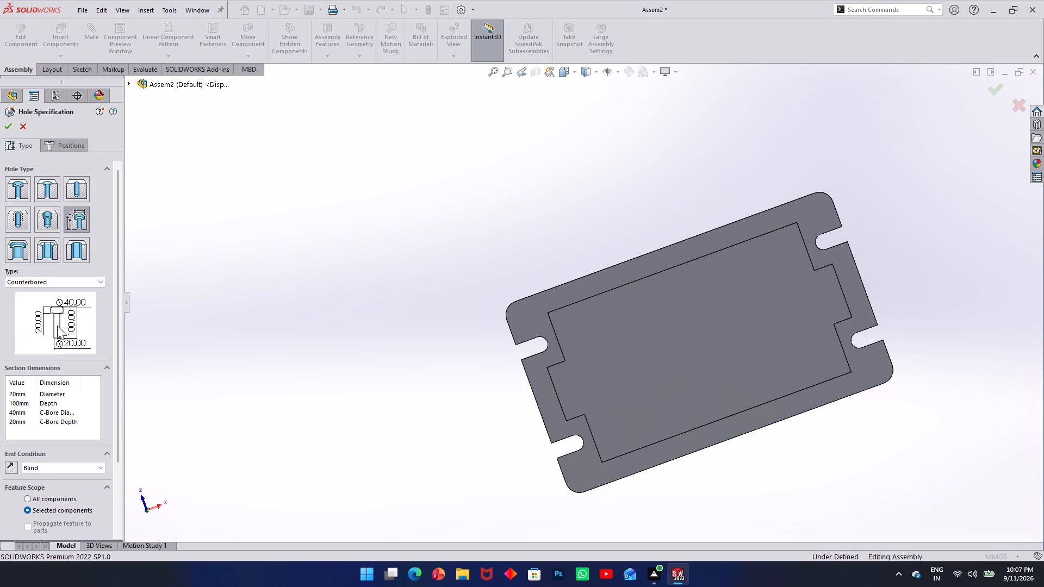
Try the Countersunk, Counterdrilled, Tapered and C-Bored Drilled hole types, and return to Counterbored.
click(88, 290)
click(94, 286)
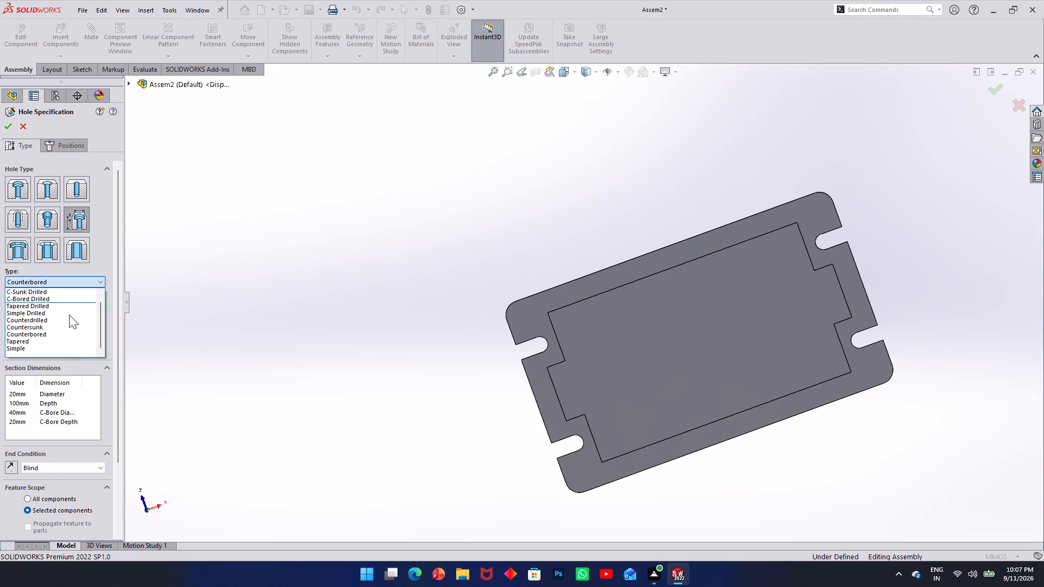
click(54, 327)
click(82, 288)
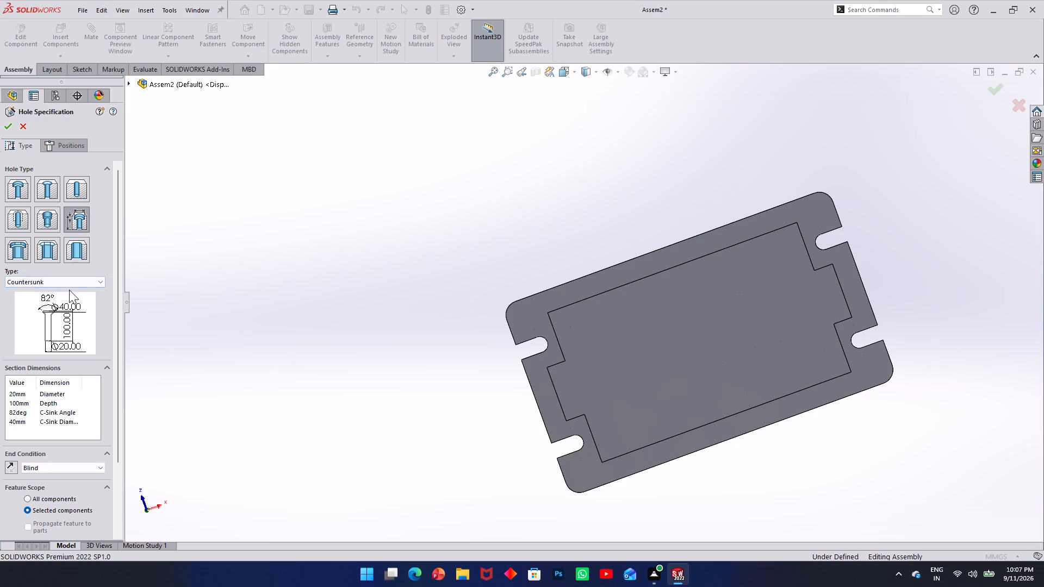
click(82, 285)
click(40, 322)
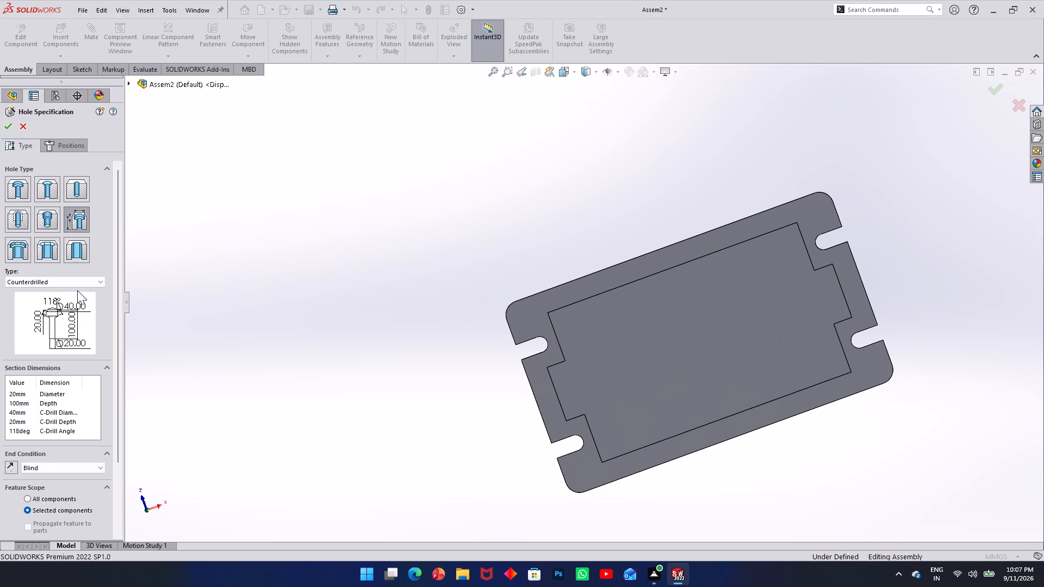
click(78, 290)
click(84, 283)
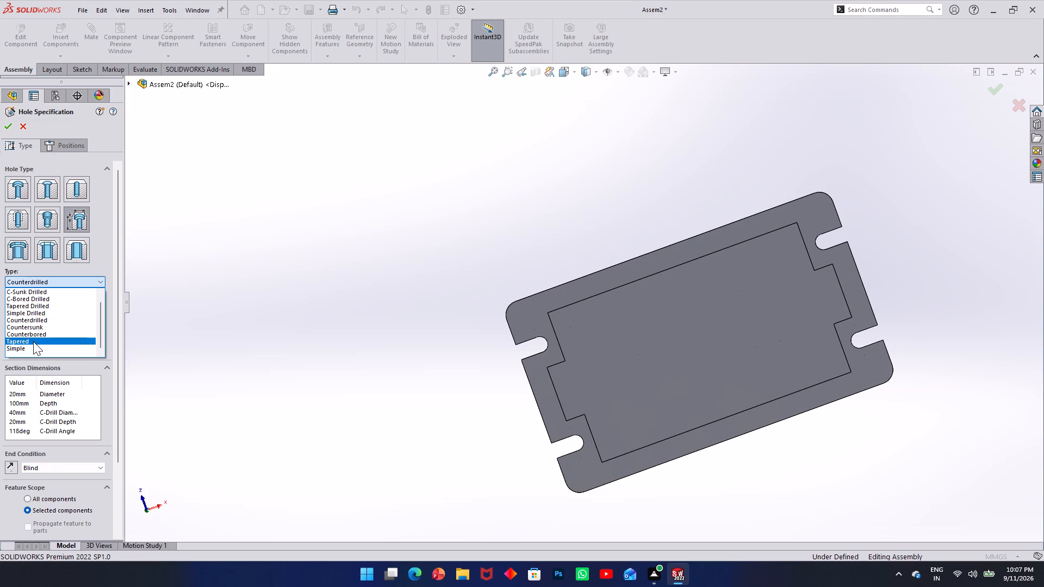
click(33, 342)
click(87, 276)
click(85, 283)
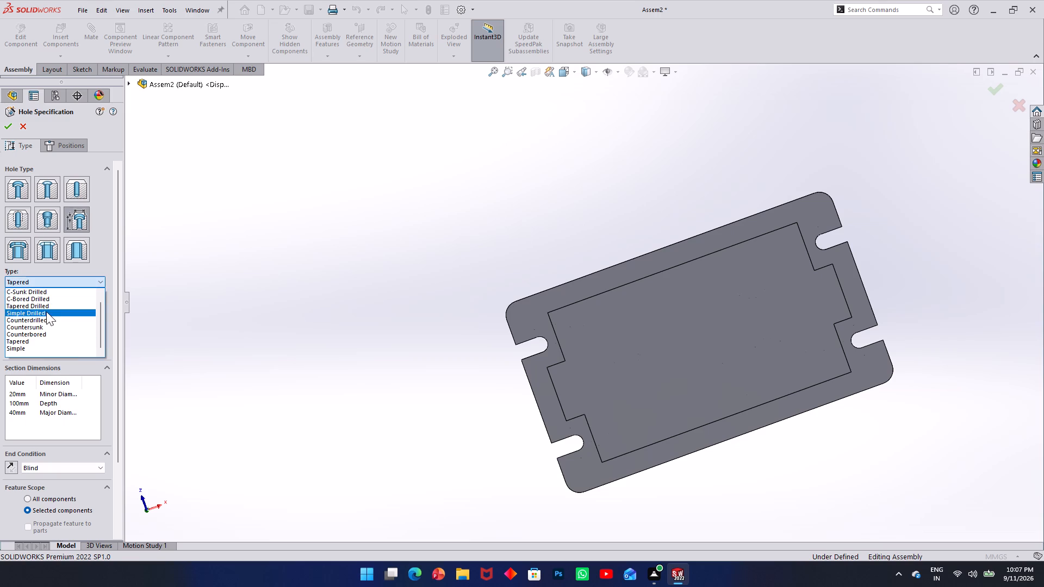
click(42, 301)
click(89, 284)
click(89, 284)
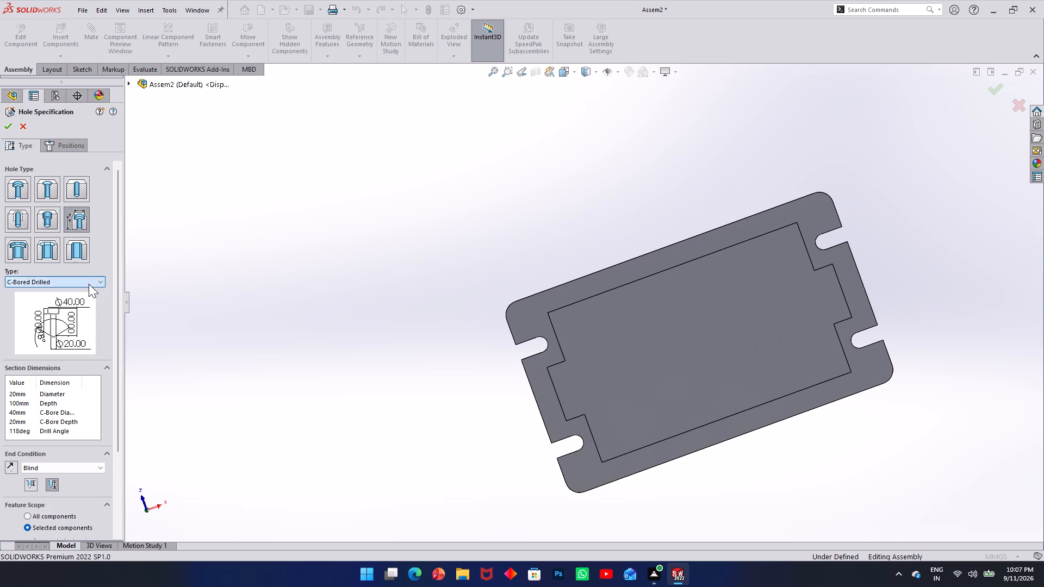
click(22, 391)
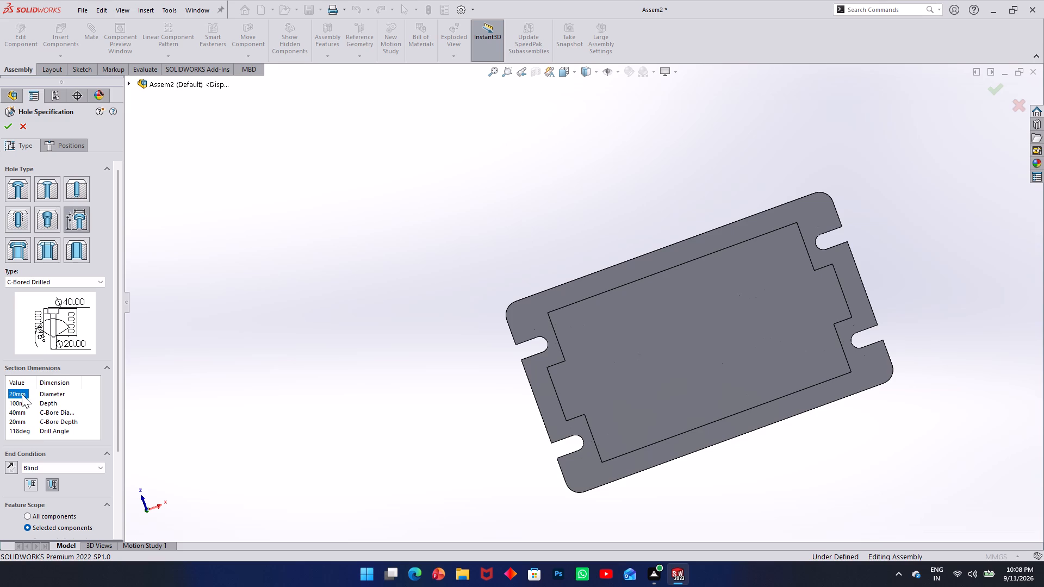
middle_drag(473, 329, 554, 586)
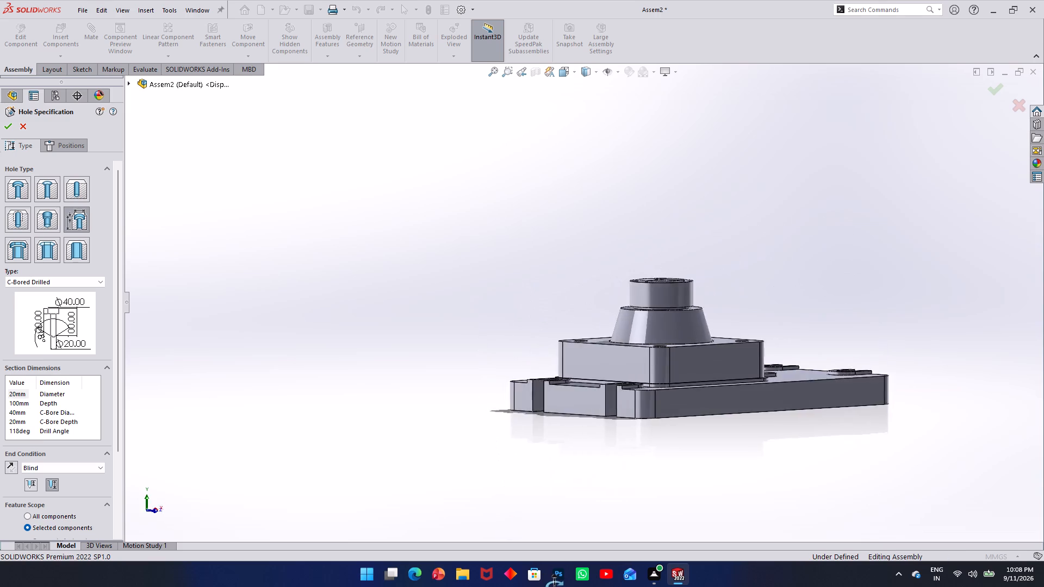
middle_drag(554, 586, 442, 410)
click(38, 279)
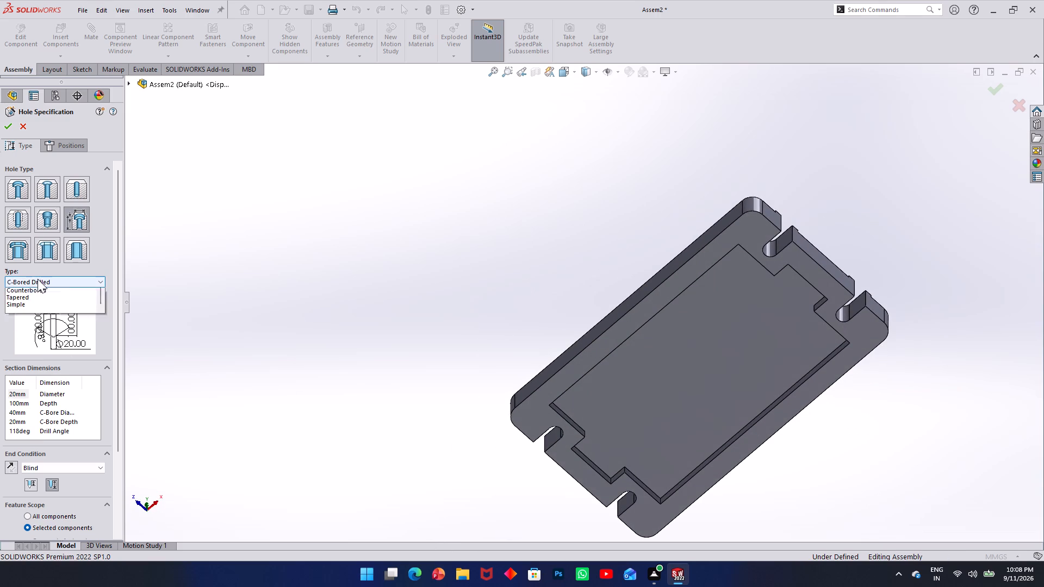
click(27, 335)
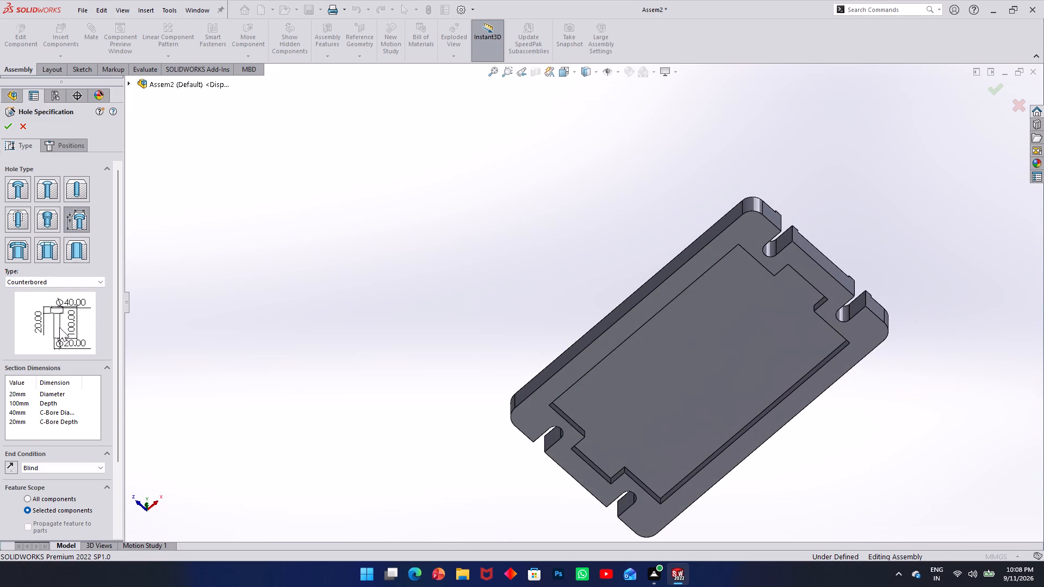
Set the counterbored hole's diameter to 10 mm, depth to 45 mm, counterbore diameter to 14 mm and counterbore depth to 10 mm.
double_click(24, 391)
text(10)
key(Return)
double_click(13, 403)
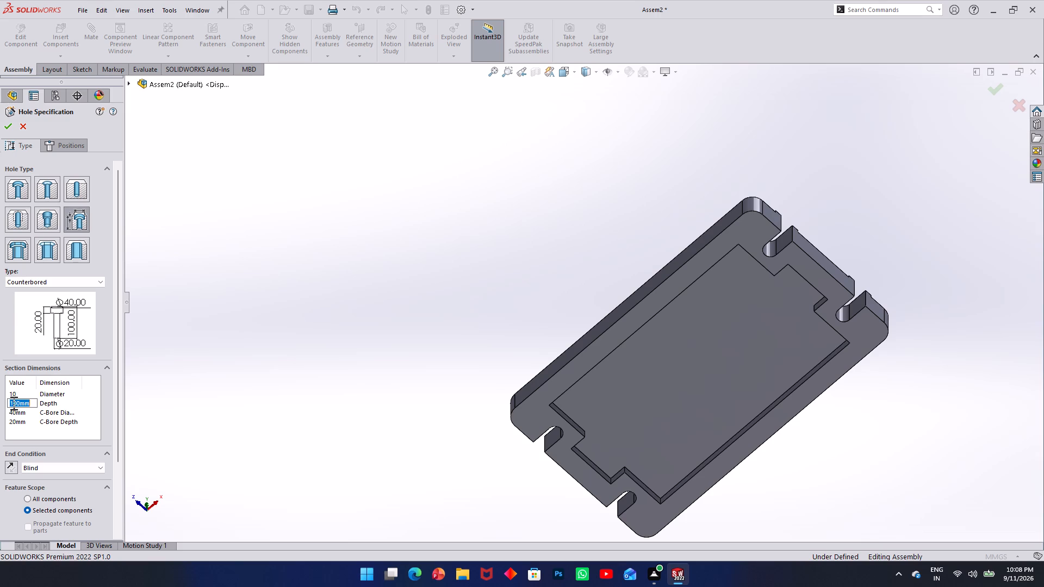
text(45)
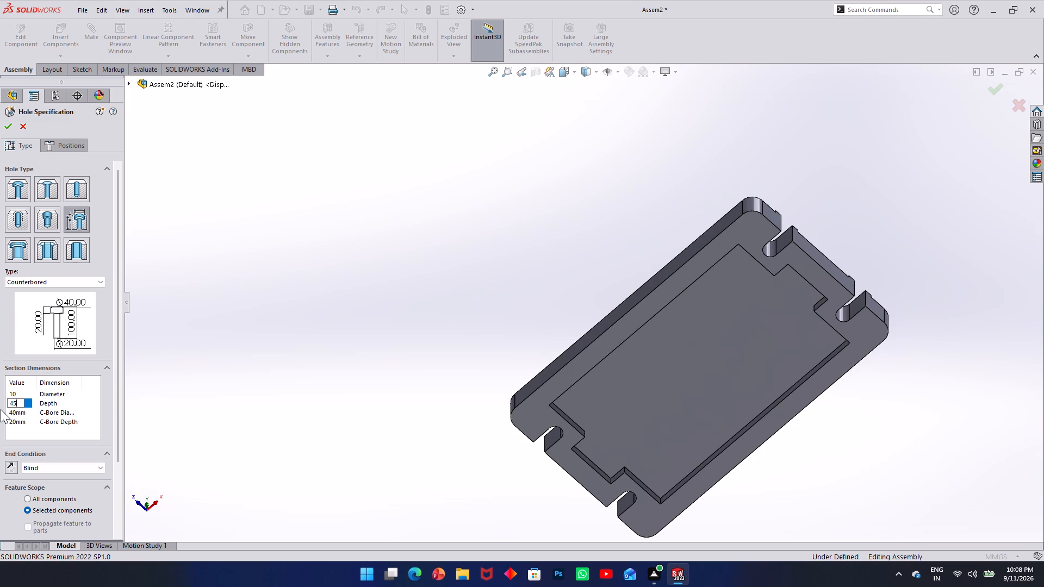
double_click(14, 410)
text(14)
key(Return)
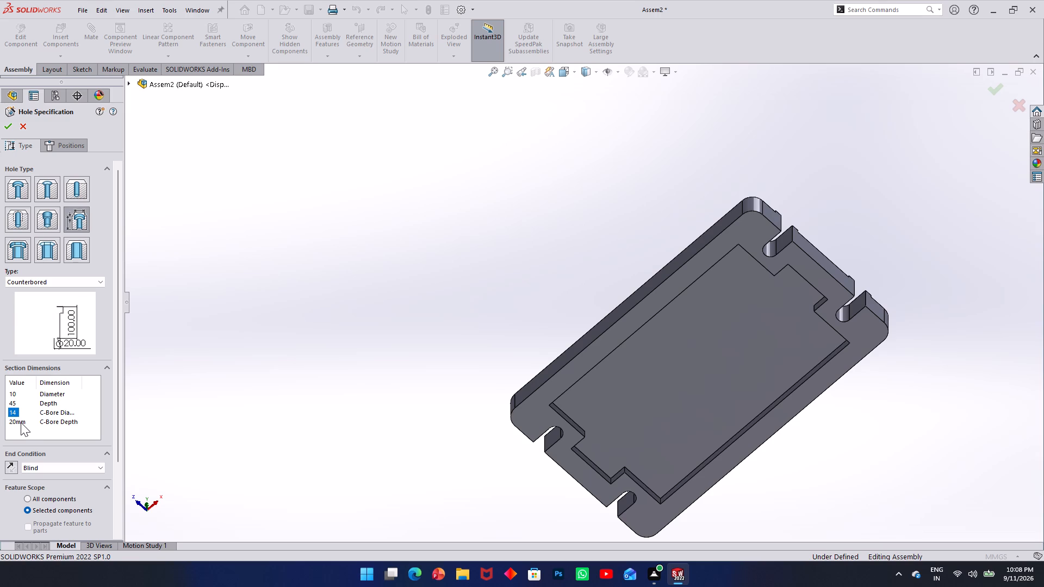
double_click(19, 423)
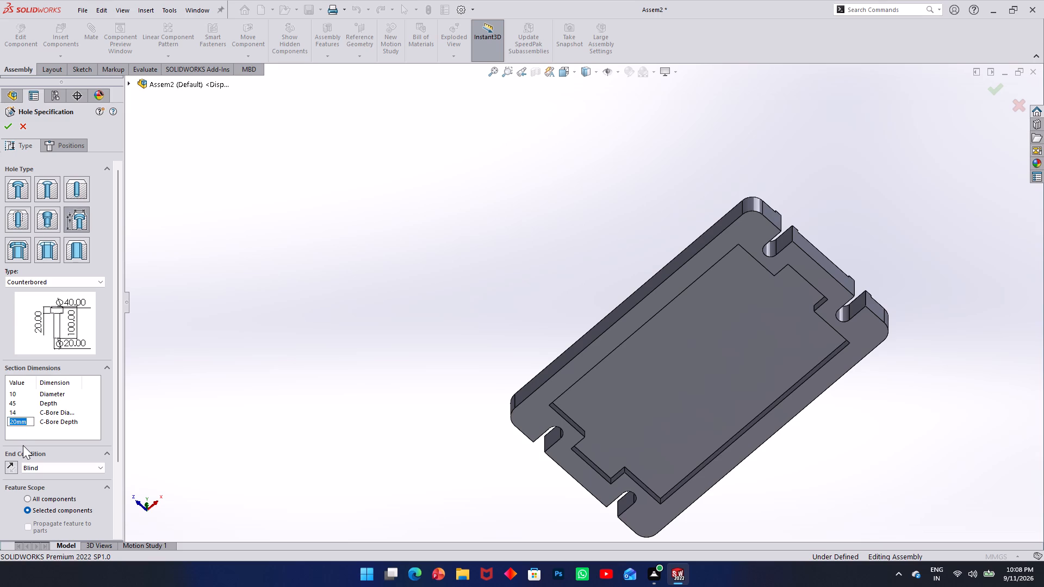
text(10)
key(Return)
Start the hole's 3D position sketch and place a hole point in the base plate's underside recess, at the clamping plate's corner hole centre.
click(59, 153)
click(59, 148)
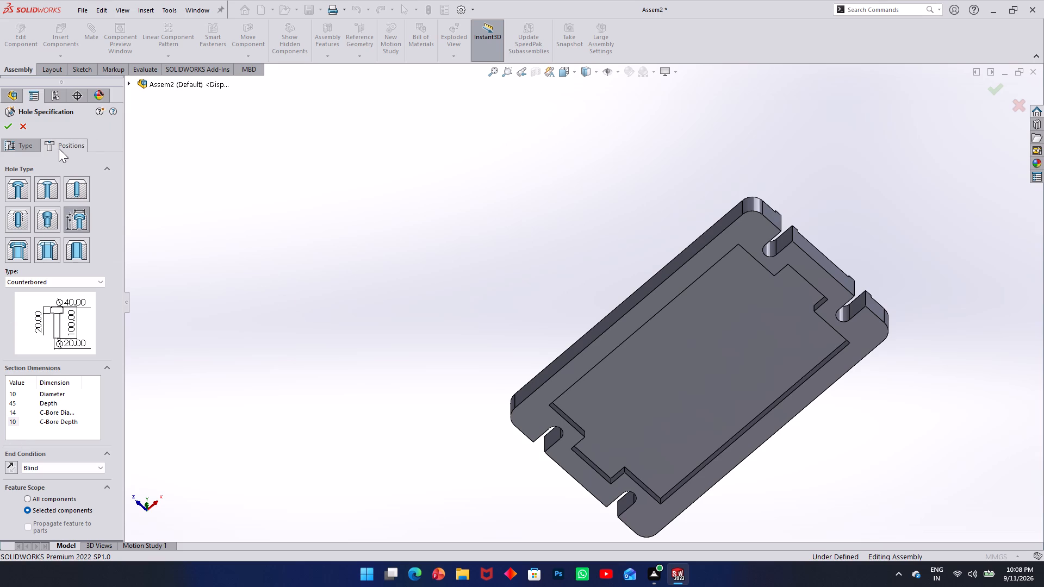
click(56, 236)
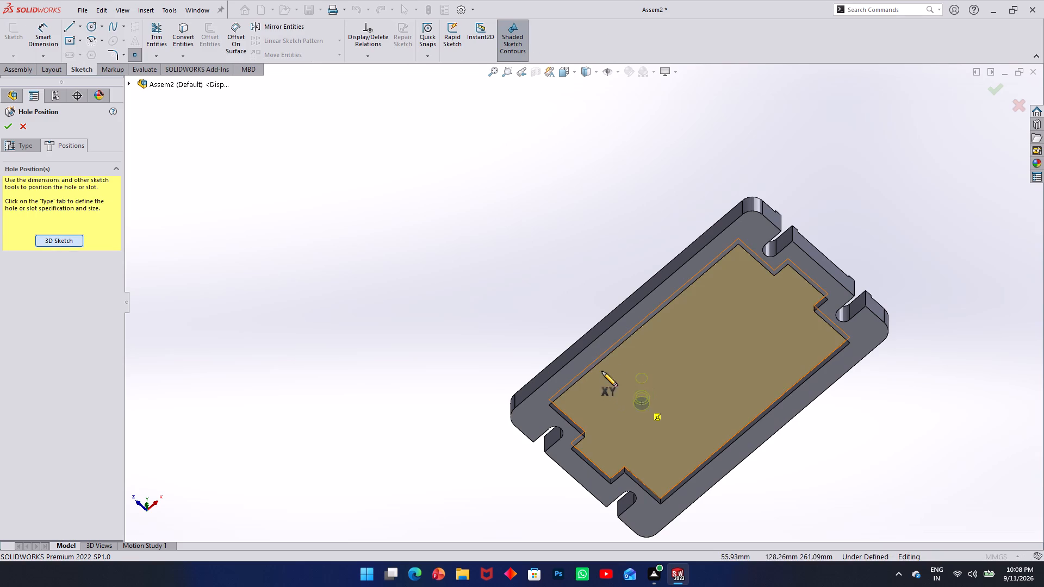
middle_drag(614, 336, 640, 467)
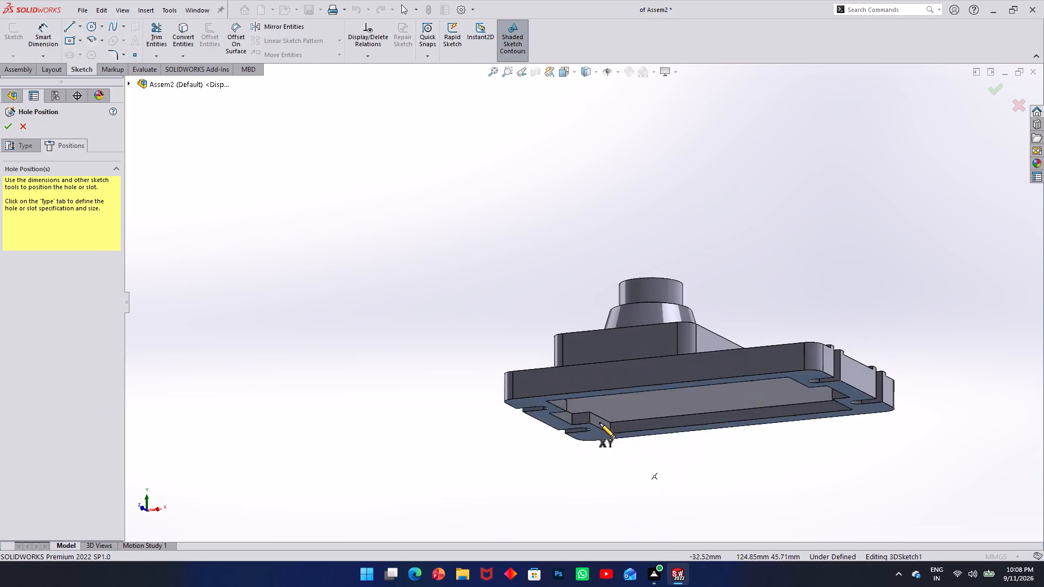
middle_drag(613, 345, 630, 521)
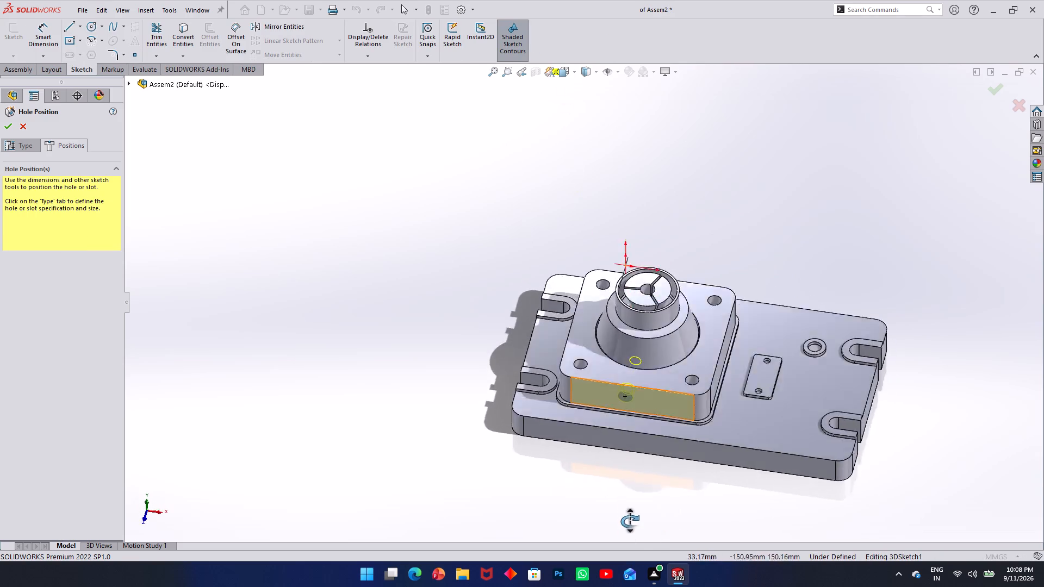
middle_drag(630, 521, 681, 545)
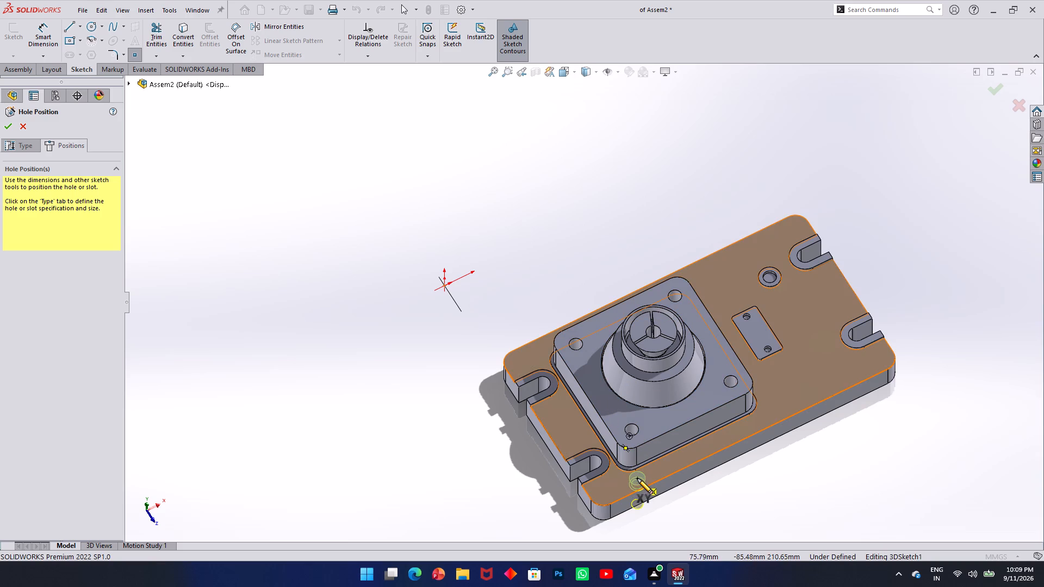
middle_drag(631, 466, 591, 253)
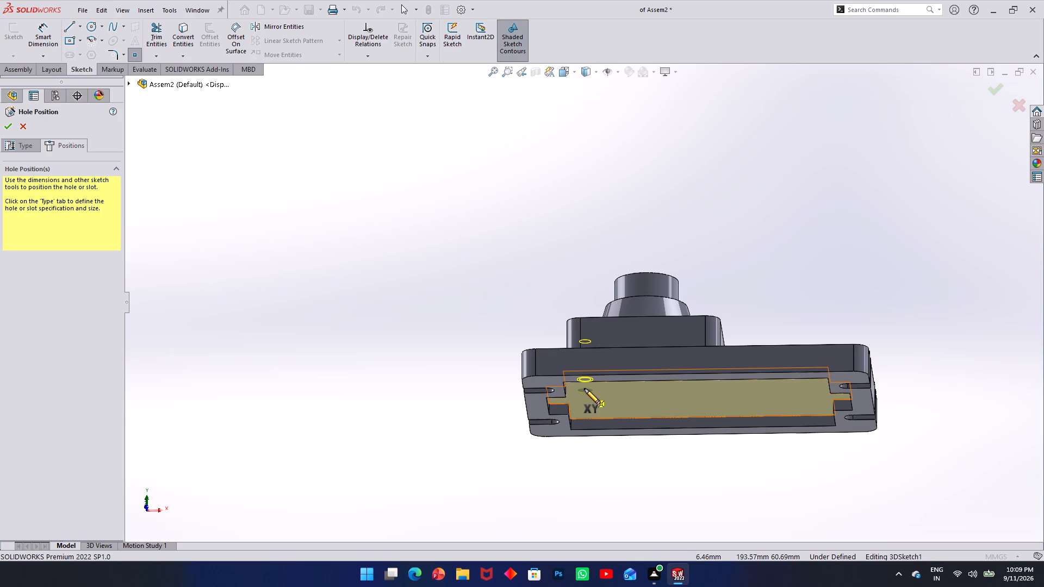
middle_drag(589, 386, 576, 186)
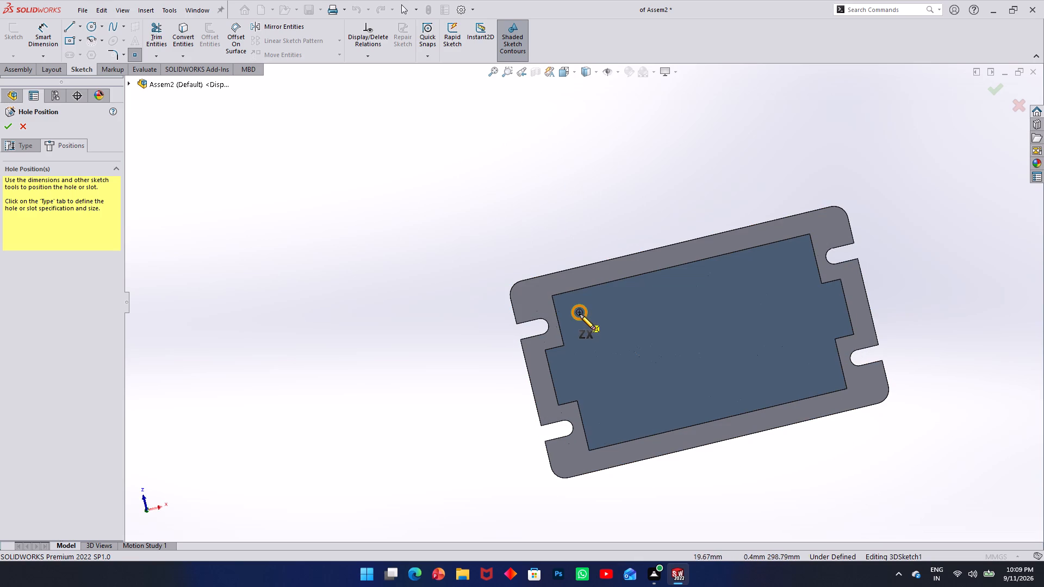
click(579, 314)
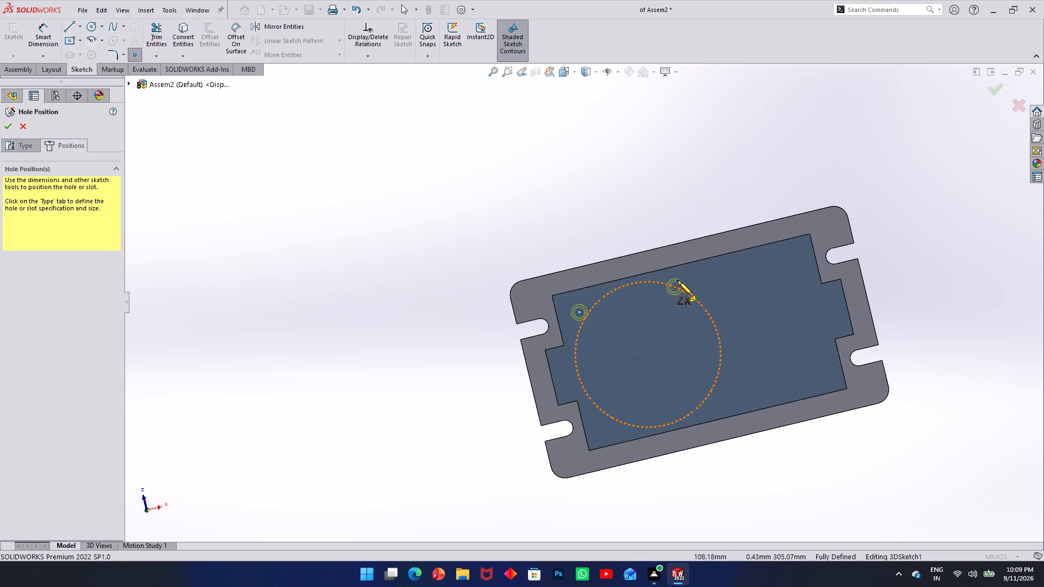
Examine the base plate's recessed underside and the clamping plate above it for where the next counterbored hole belongs.
middle_drag(679, 272, 670, 243)
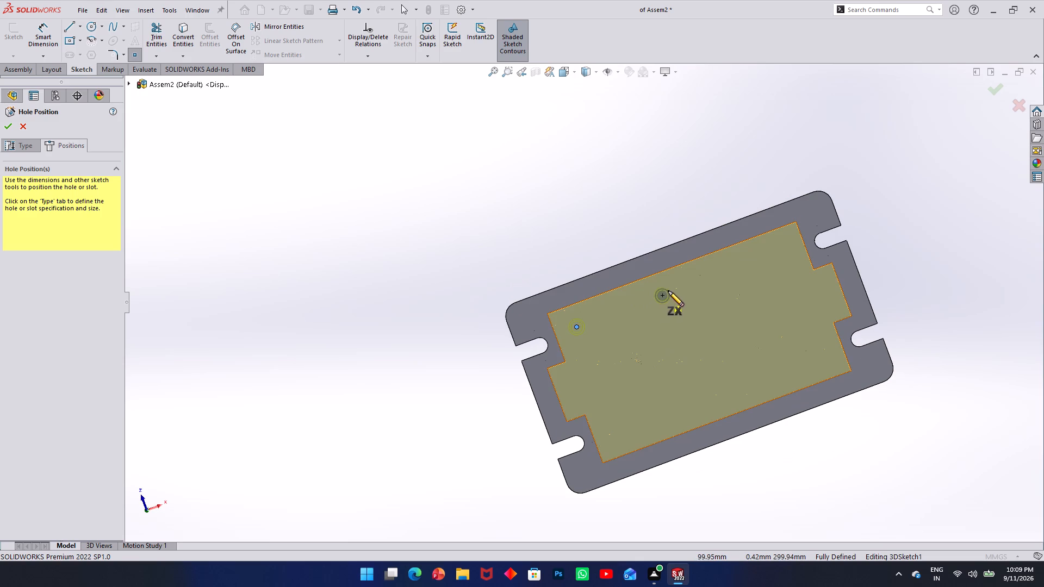
scroll(668, 279, up, 1)
middle_drag(668, 279, 669, 289)
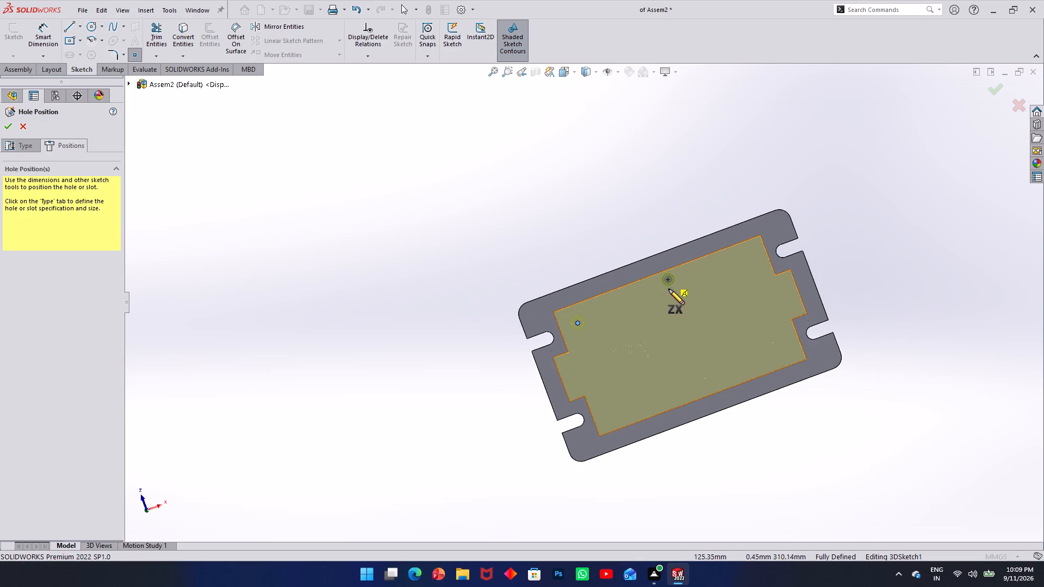
middle_drag(669, 289, 683, 459)
scroll(698, 420, down, 1)
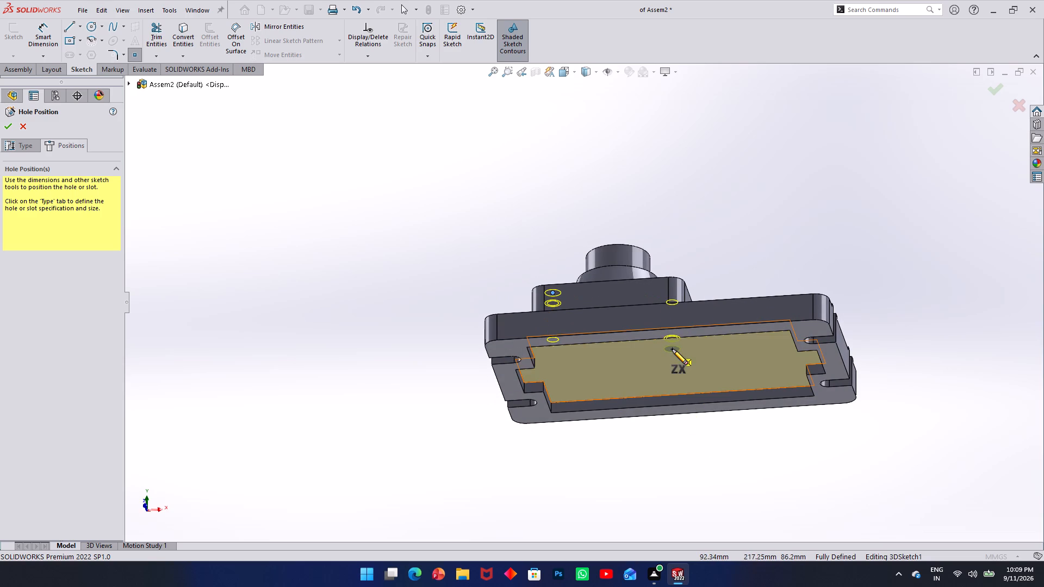
scroll(672, 346, up, 1)
middle_drag(672, 346, 655, 207)
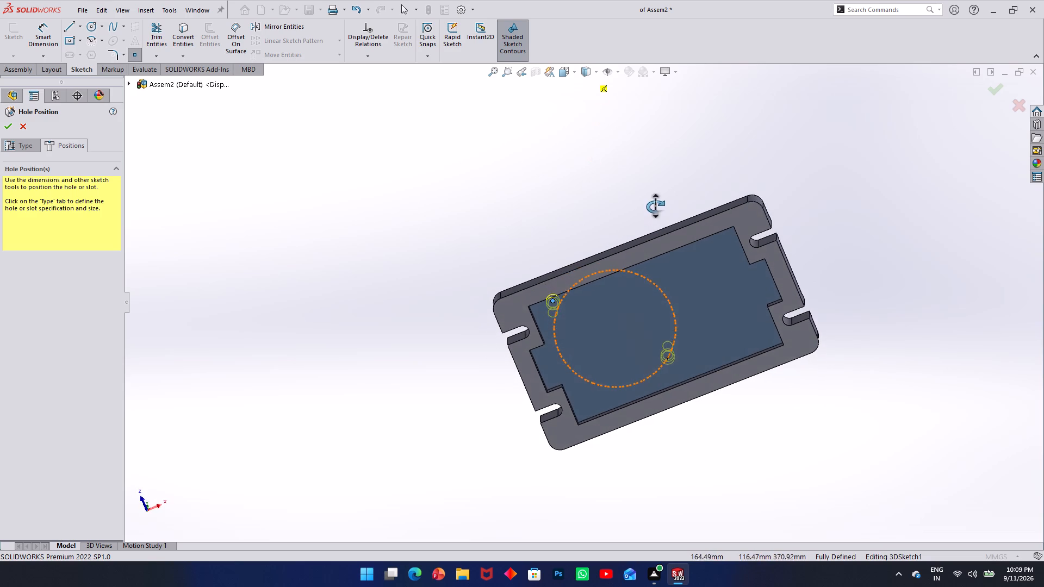
middle_drag(655, 207, 656, 203)
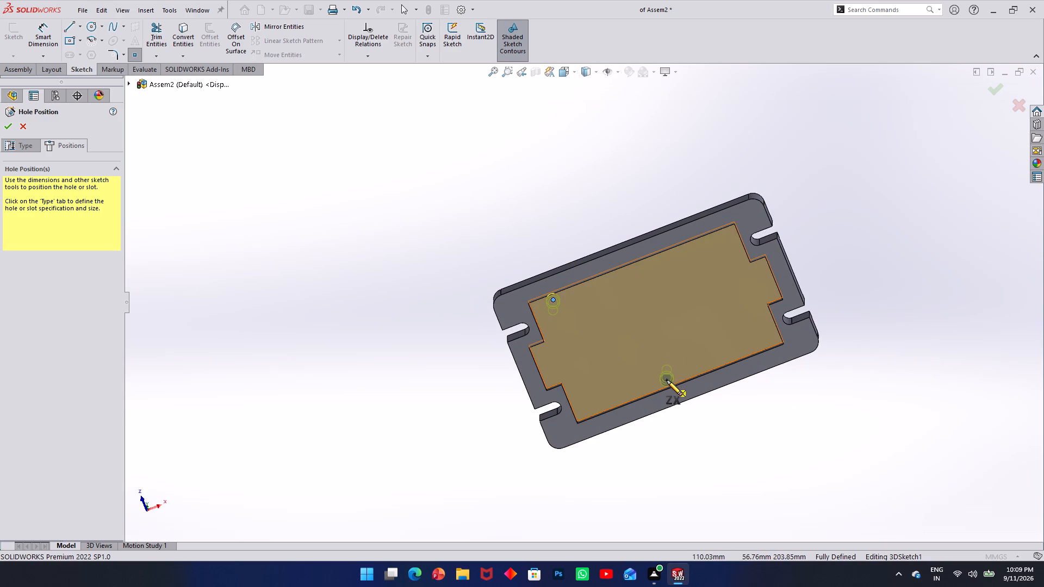
scroll(665, 367, down, 4)
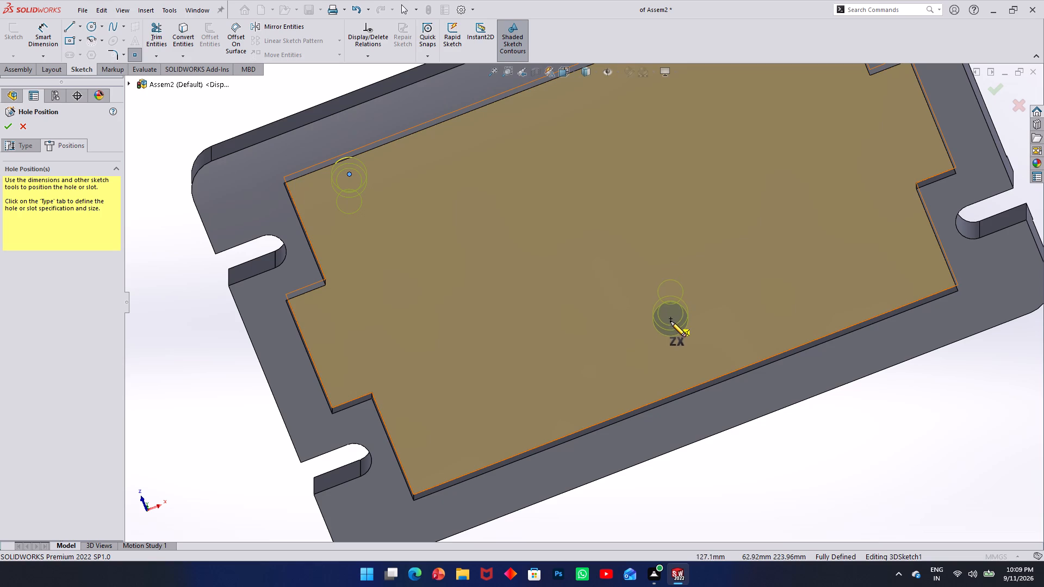
middle_drag(655, 320, 650, 292)
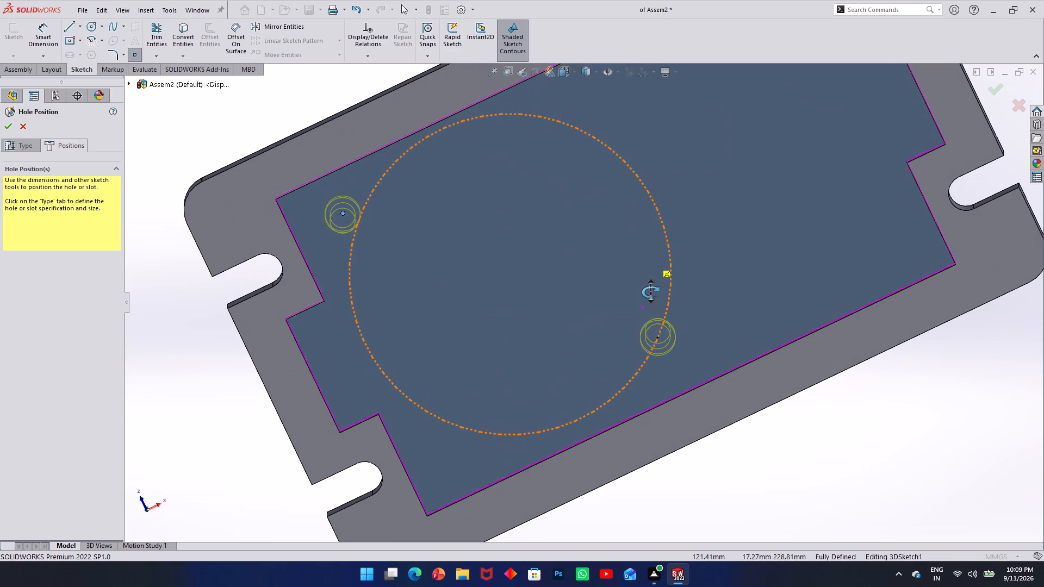
middle_drag(650, 292, 651, 291)
scroll(652, 292, up, 1)
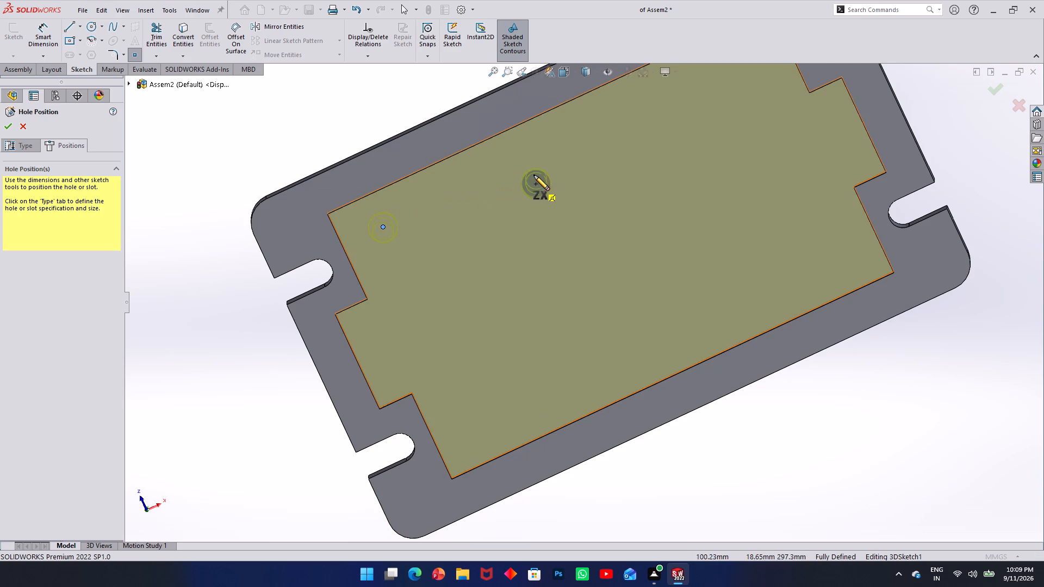
middle_drag(531, 175, 549, 246)
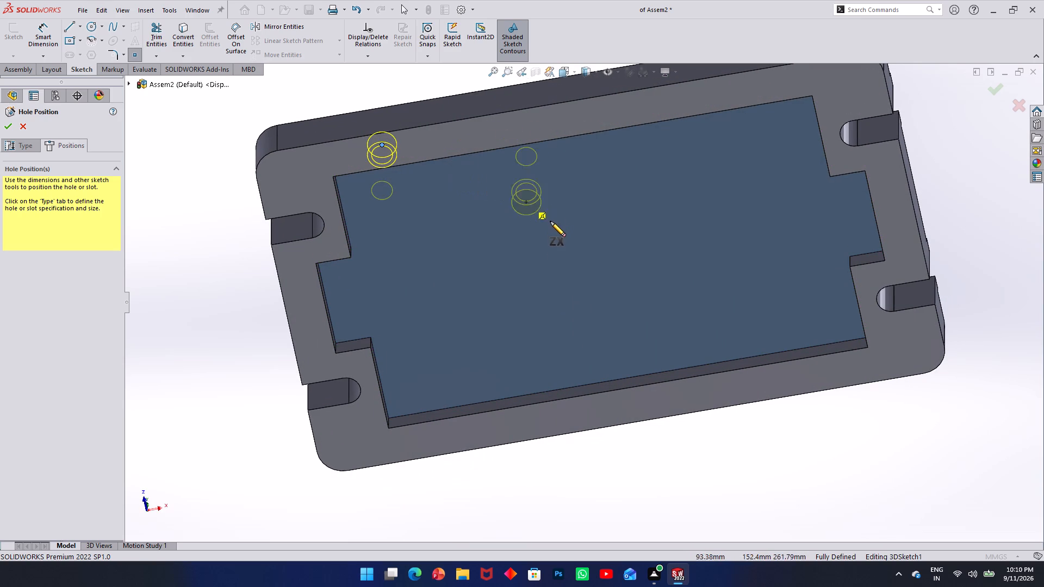
middle_drag(526, 216, 541, 114)
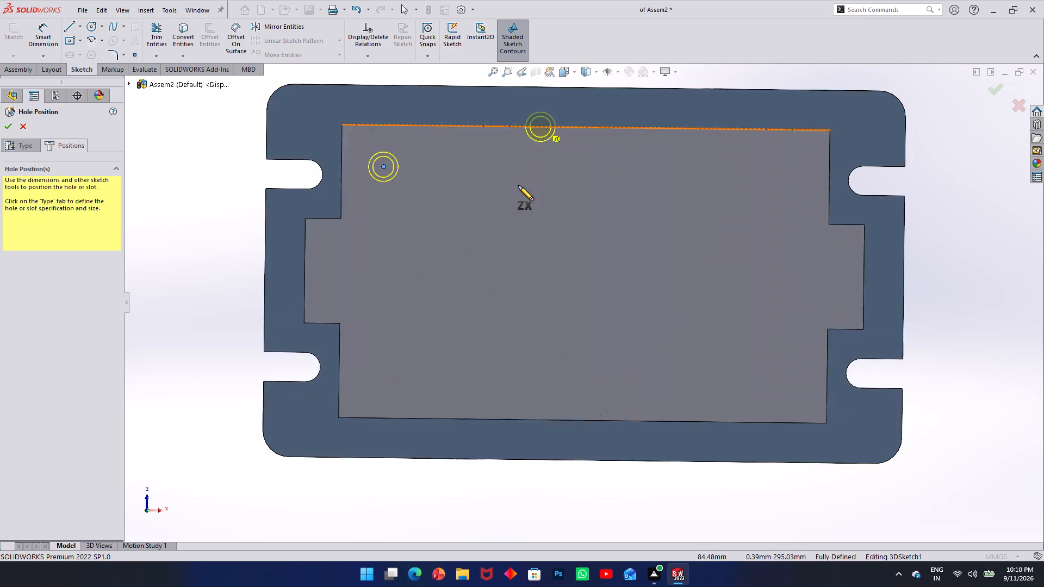
middle_drag(486, 210, 501, 123)
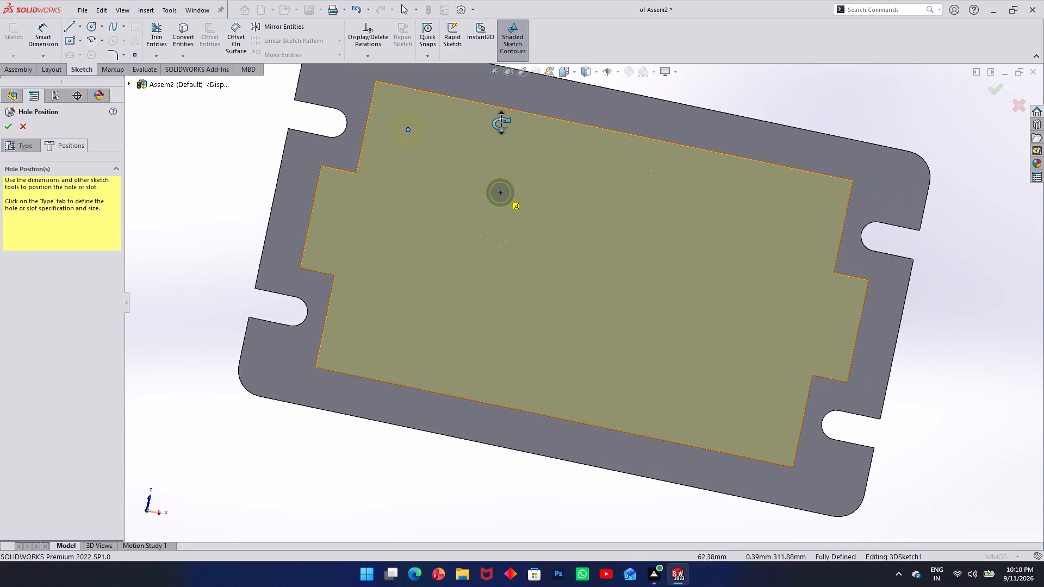
middle_drag(501, 123, 472, 175)
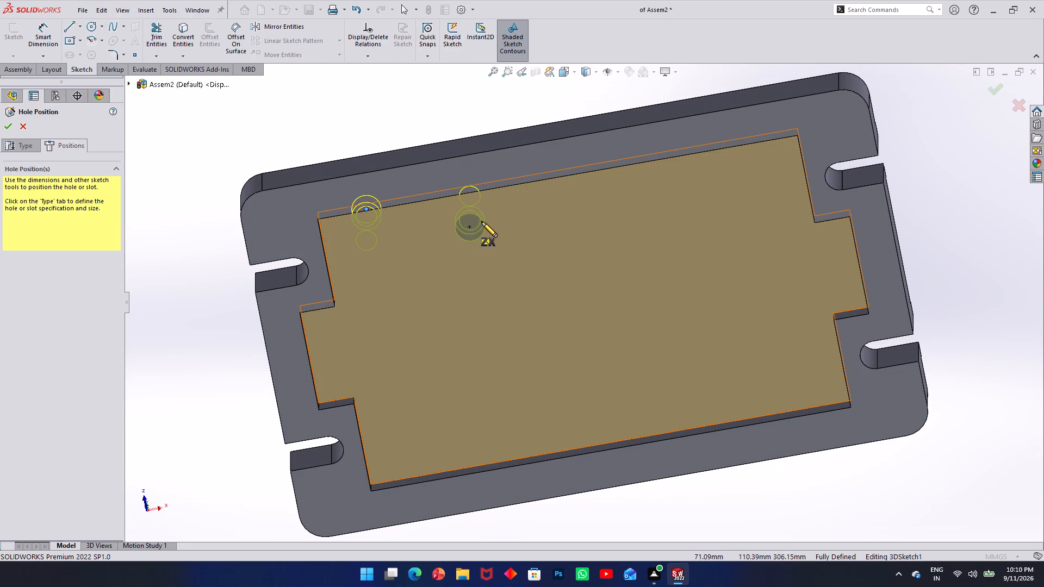
middle_drag(502, 239, 509, 173)
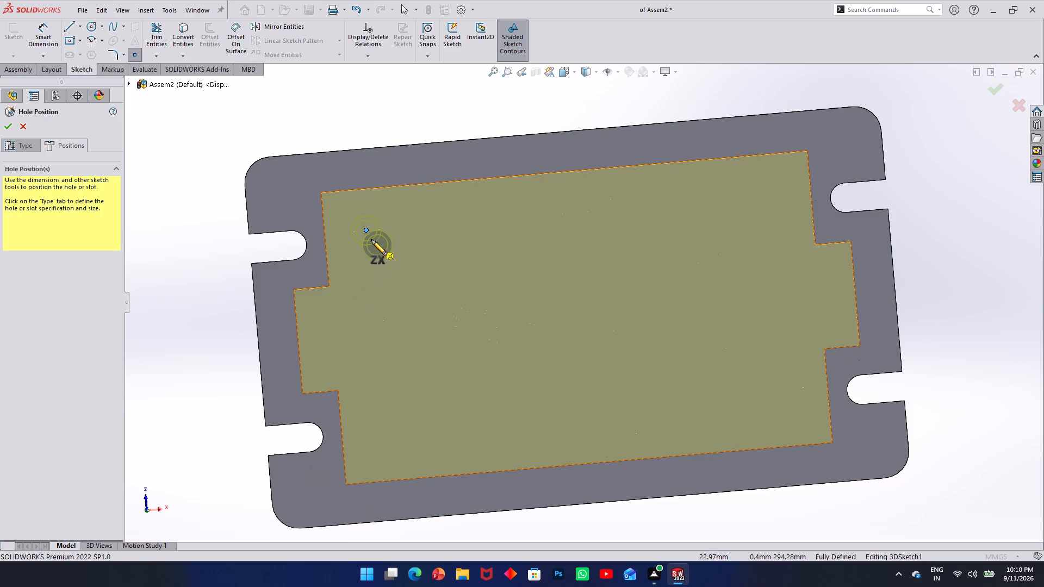
scroll(368, 255, up, 1)
middle_click(368, 255)
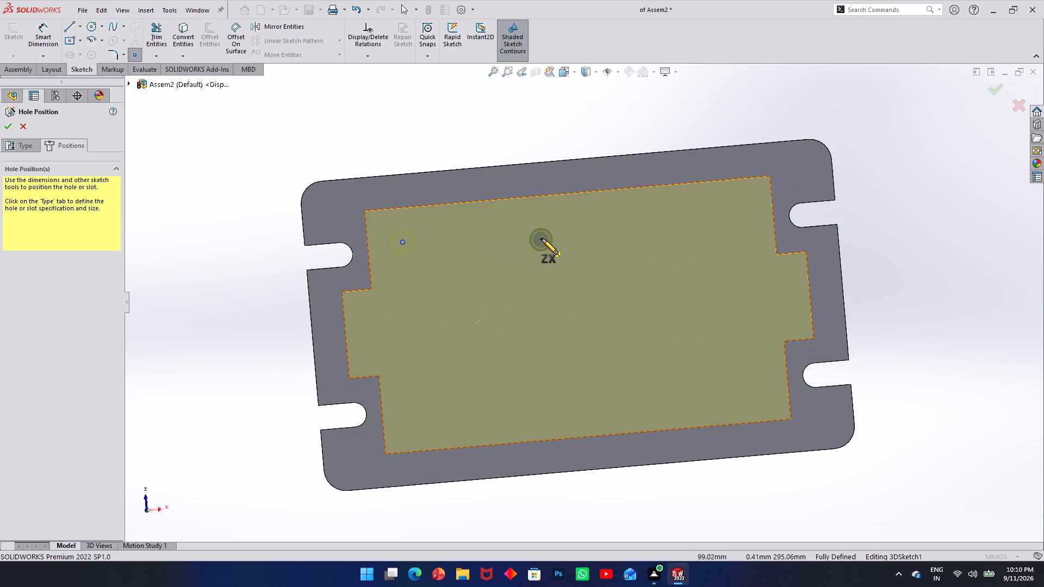
middle_drag(466, 183, 479, 372)
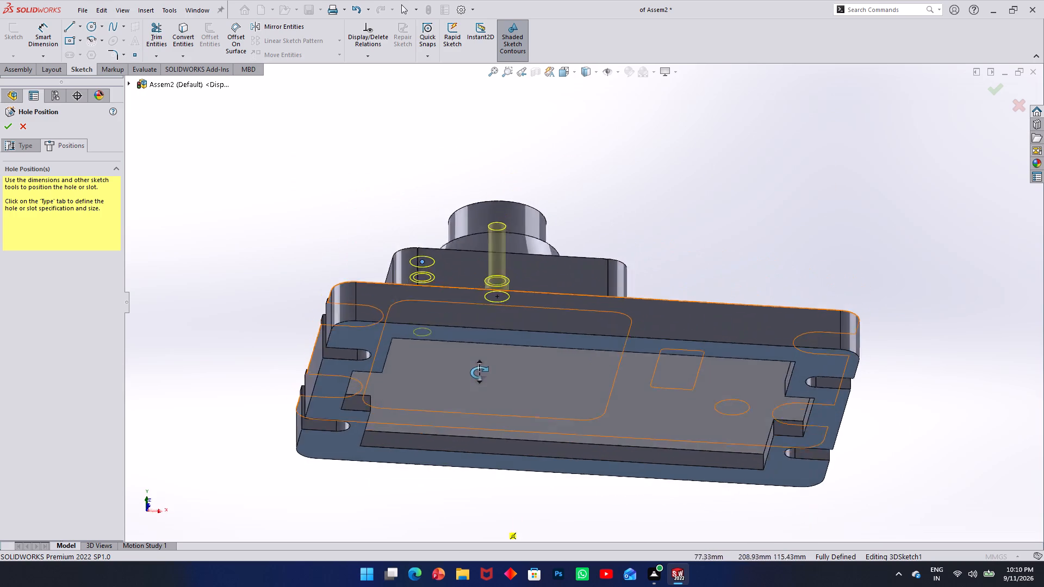
middle_drag(479, 372, 481, 376)
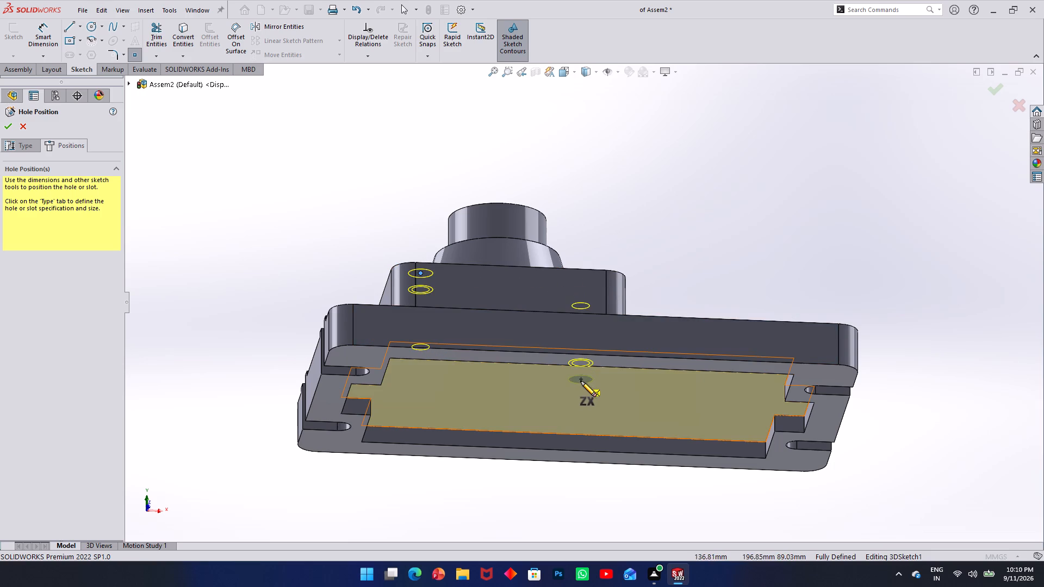
middle_drag(578, 376, 579, 247)
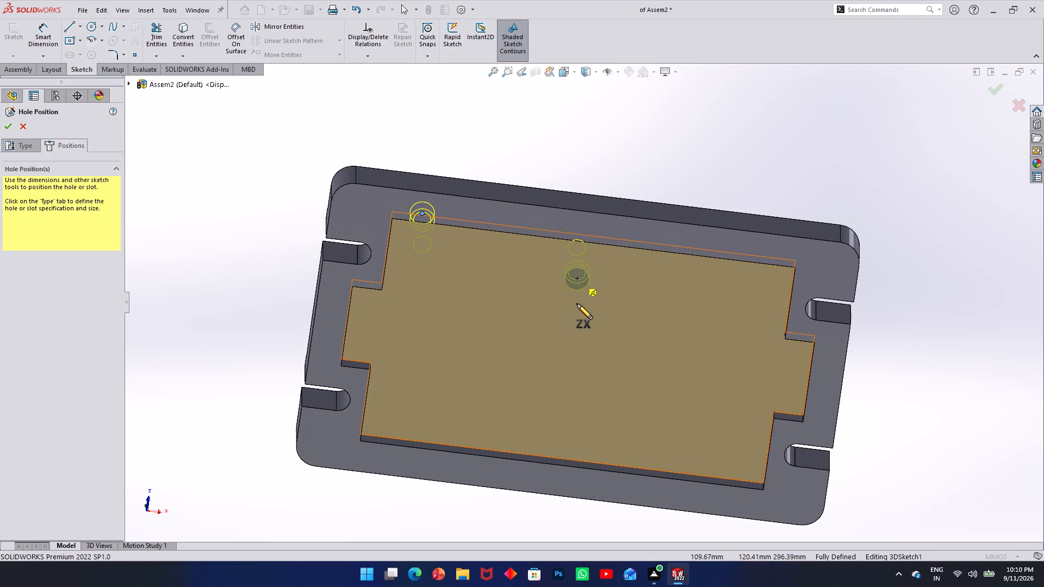
middle_drag(580, 279, 577, 183)
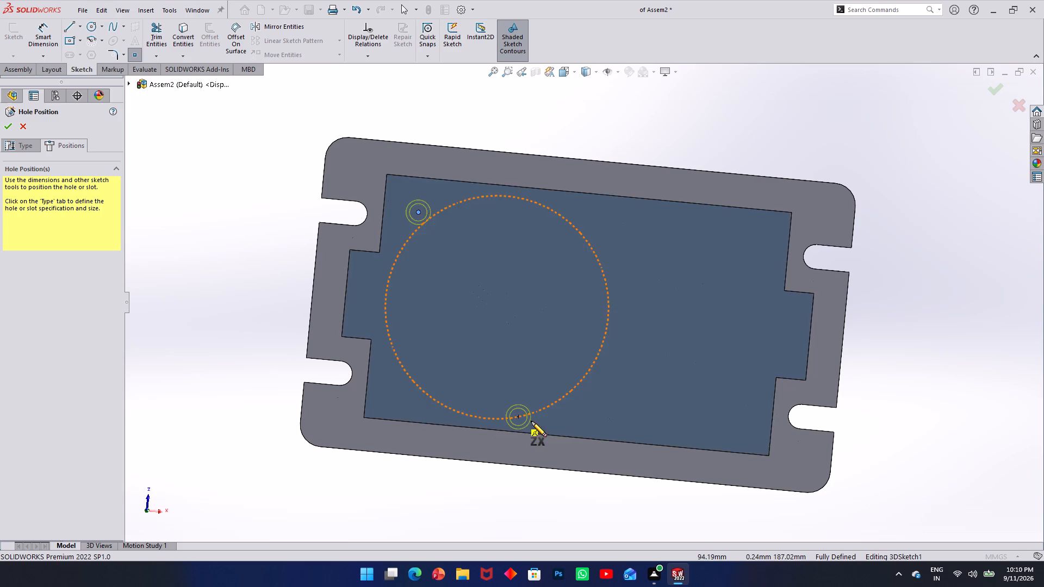
middle_drag(529, 230, 532, 294)
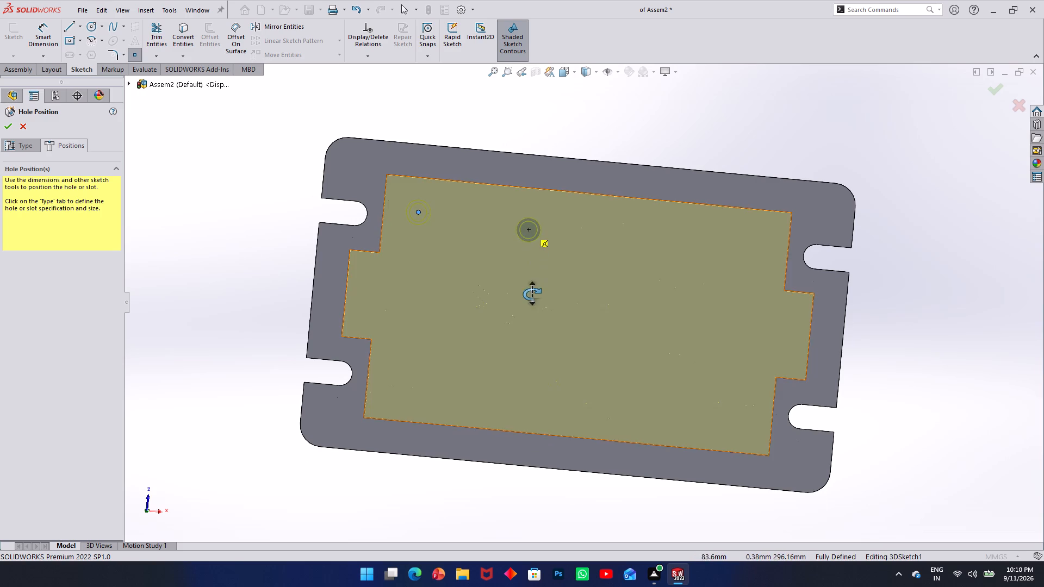
middle_drag(532, 294, 538, 461)
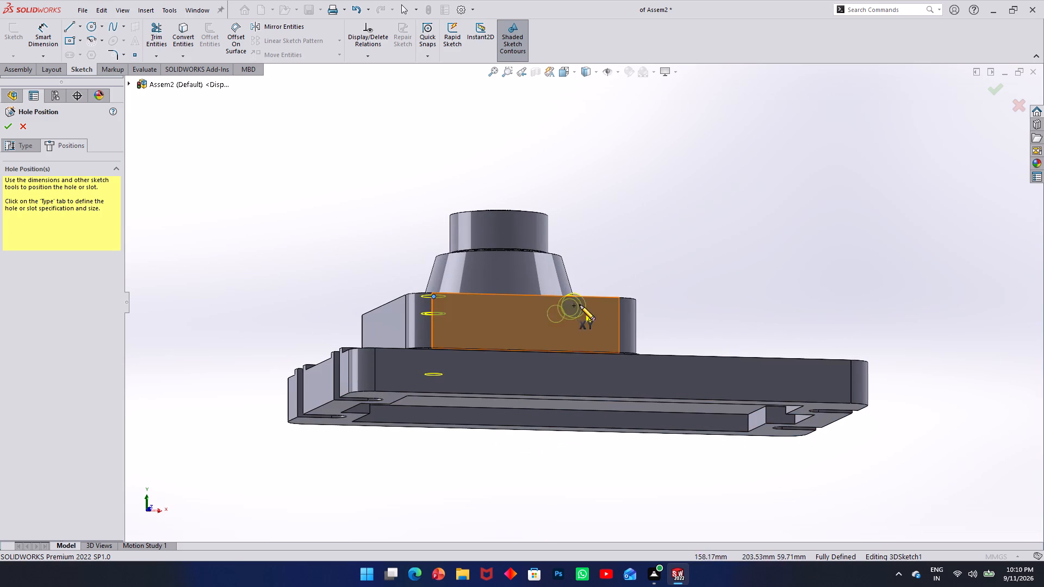
middle_drag(584, 314, 600, 457)
scroll(593, 340, up, 1)
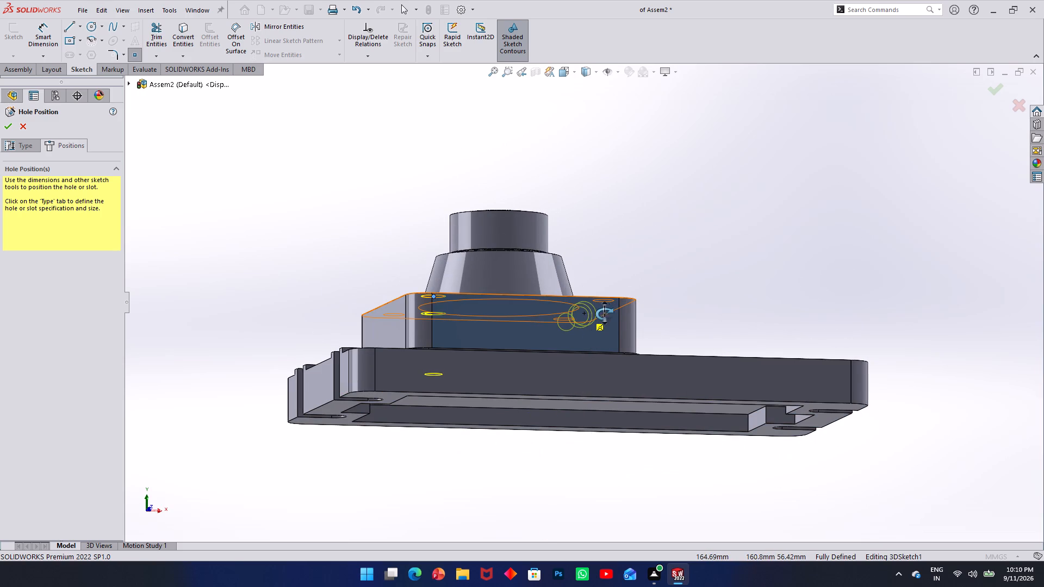
scroll(601, 313, up, 2)
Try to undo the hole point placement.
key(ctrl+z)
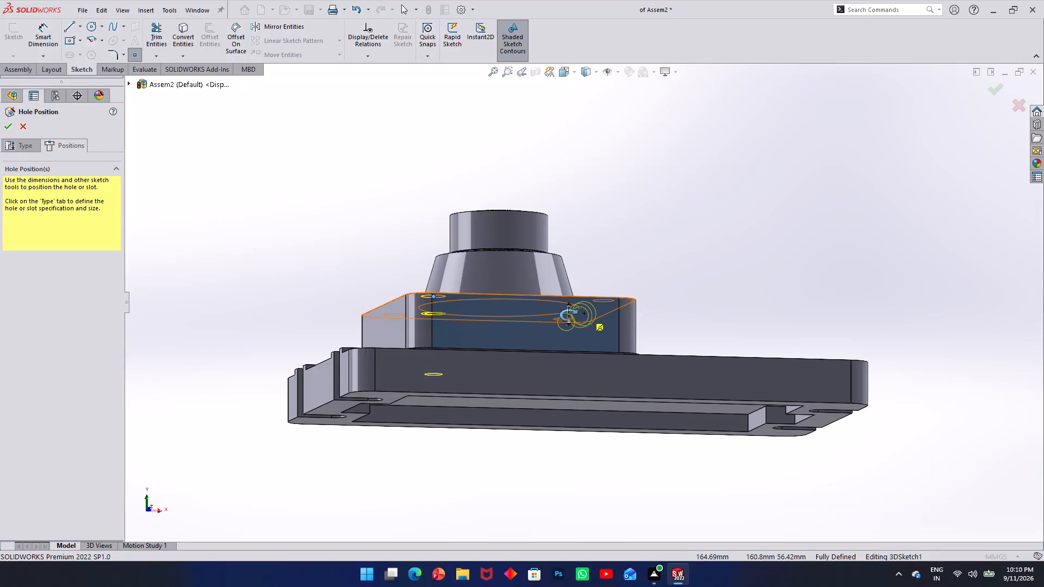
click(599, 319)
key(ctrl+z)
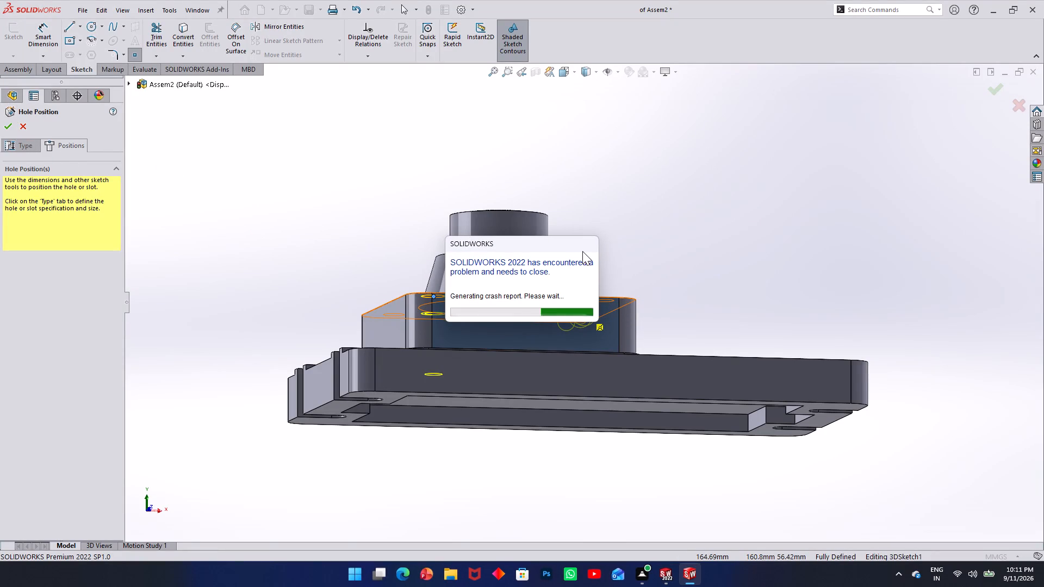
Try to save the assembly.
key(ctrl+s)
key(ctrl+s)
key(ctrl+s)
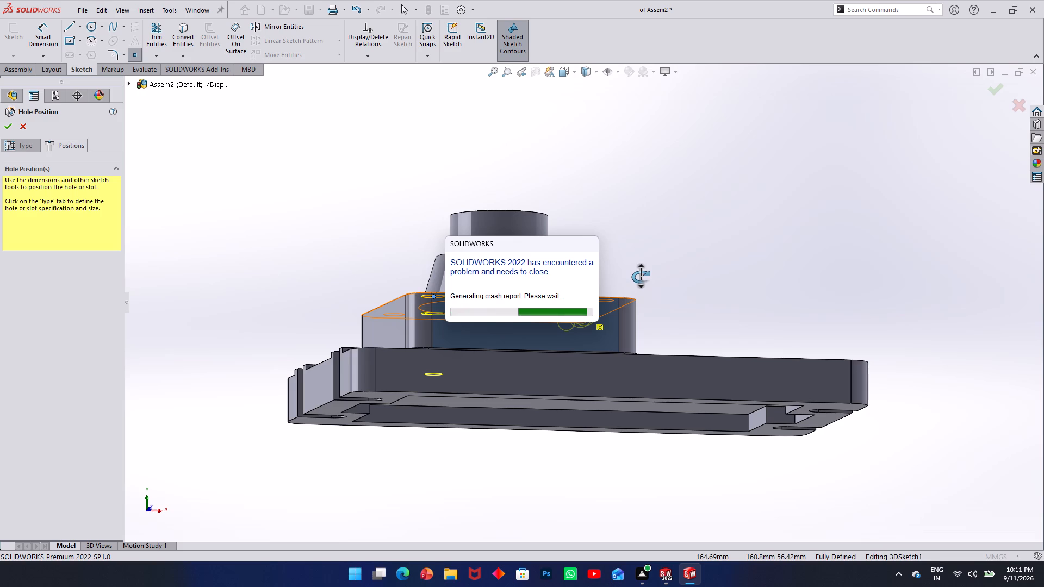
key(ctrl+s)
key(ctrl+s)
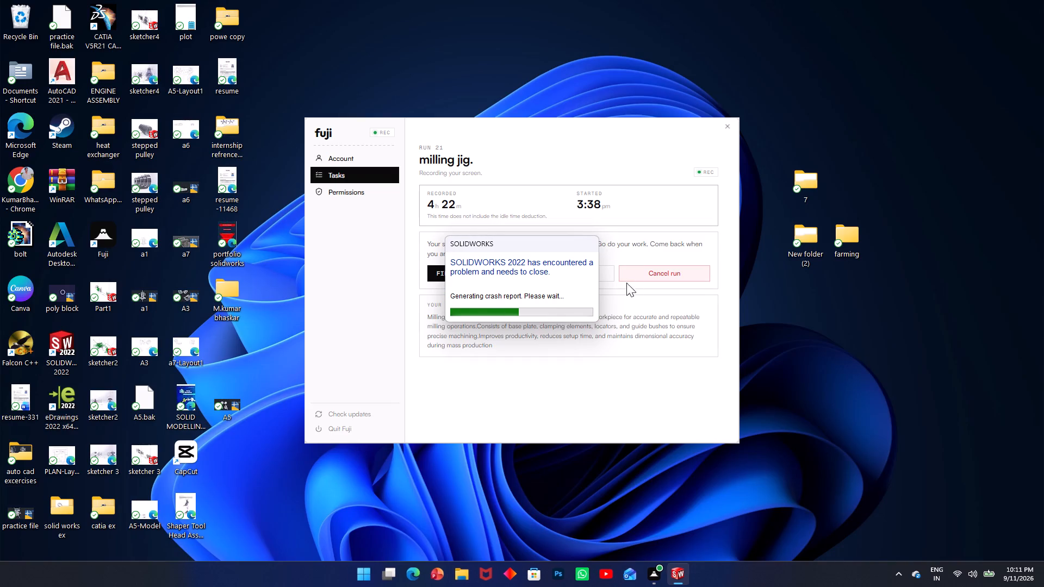
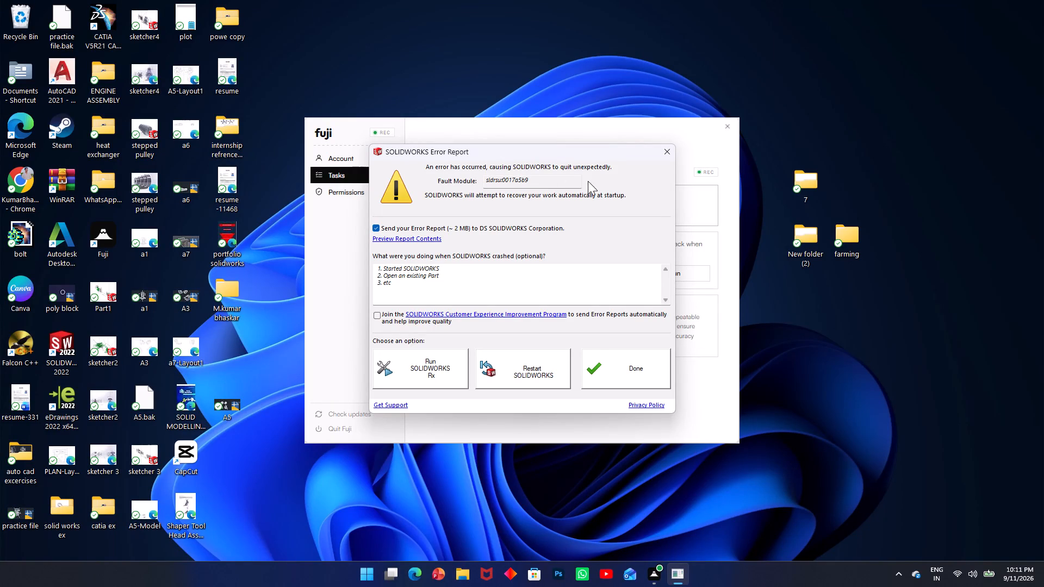
Restart SOLIDWORKS from the crash error report and finish with the report.
click(772, 352)
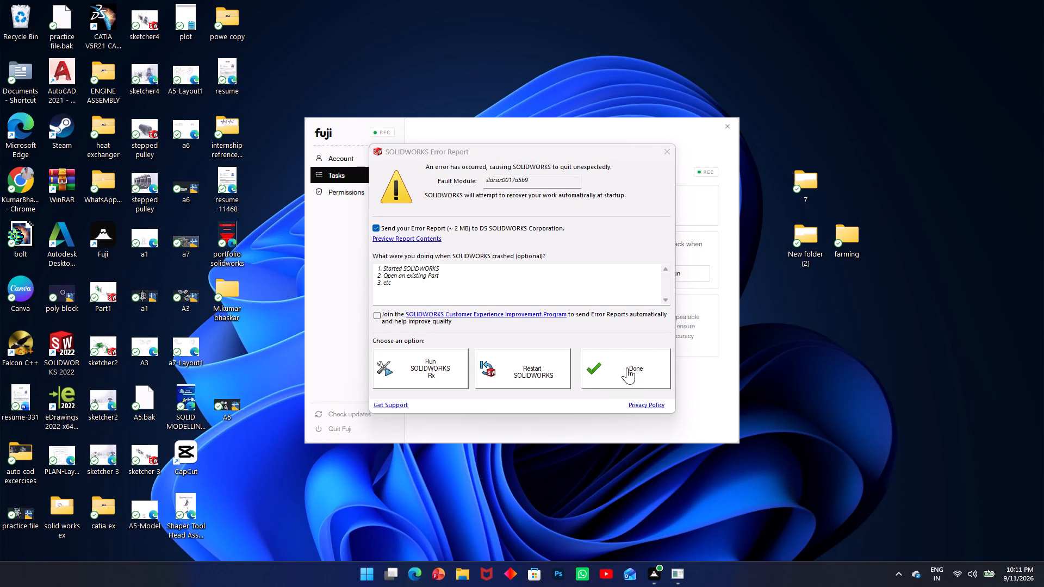
click(552, 372)
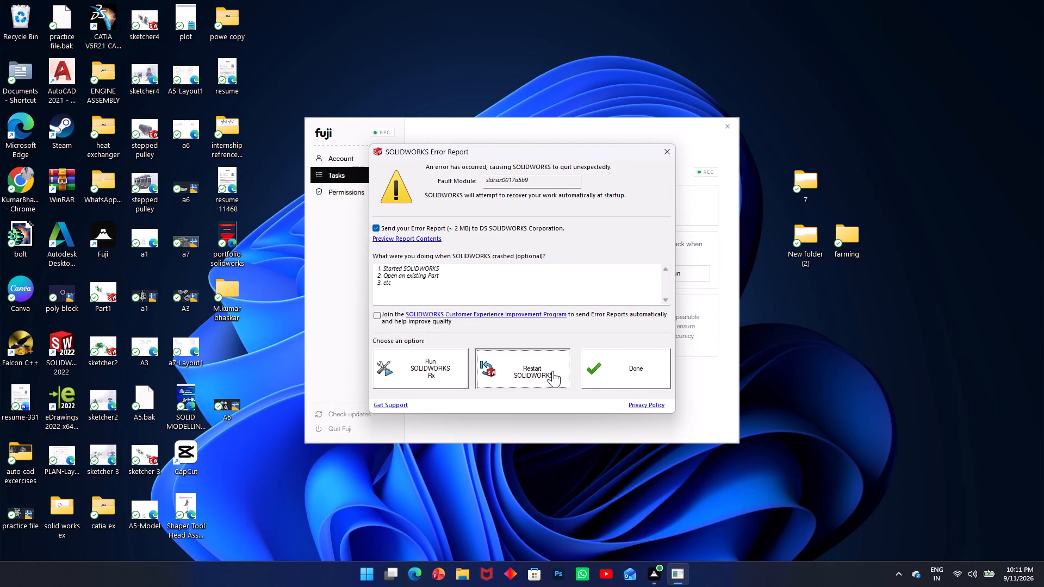
double_click(522, 364)
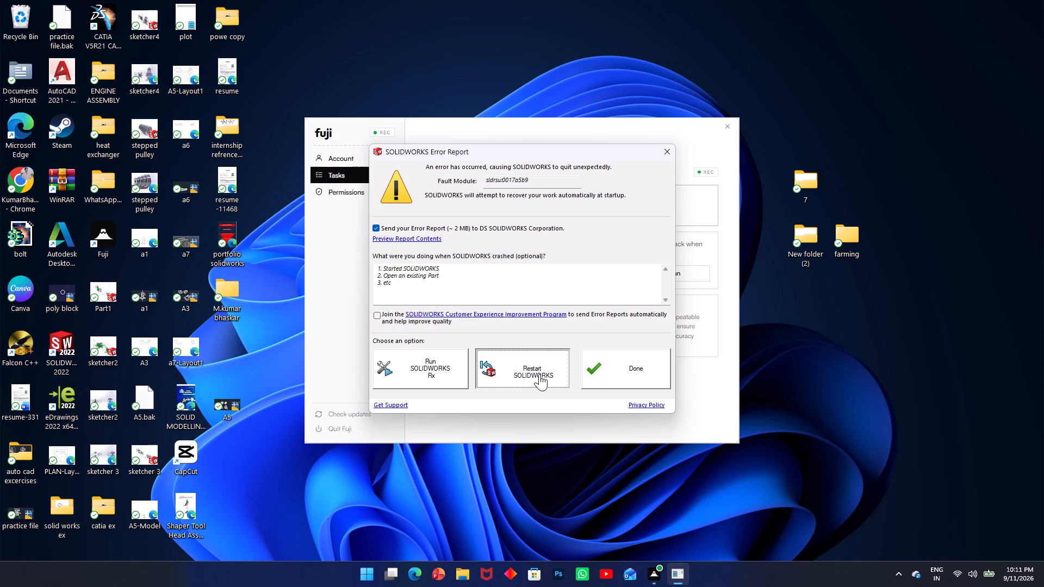
triple_click(540, 374)
click(539, 374)
double_click(636, 370)
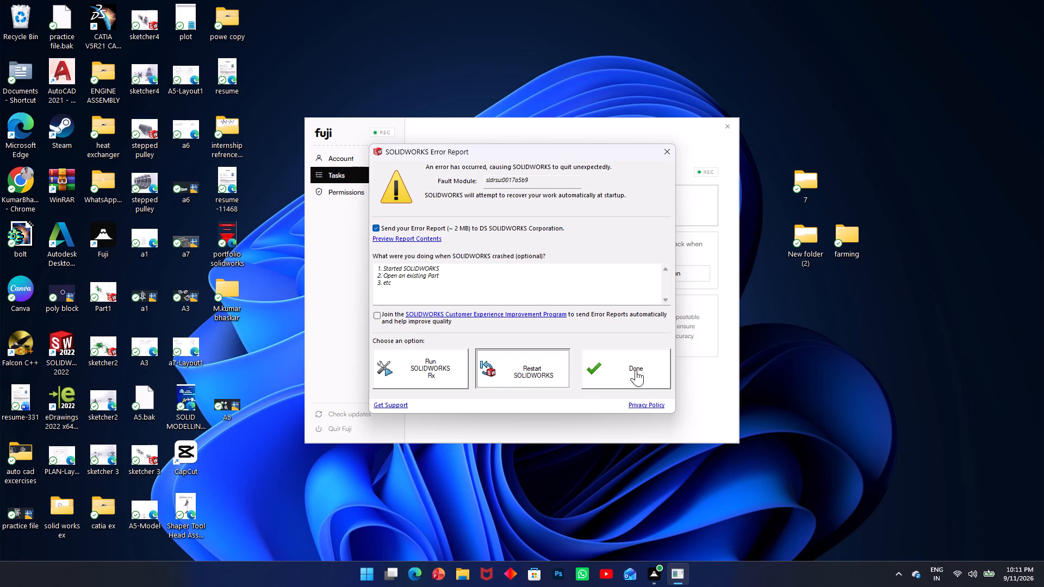
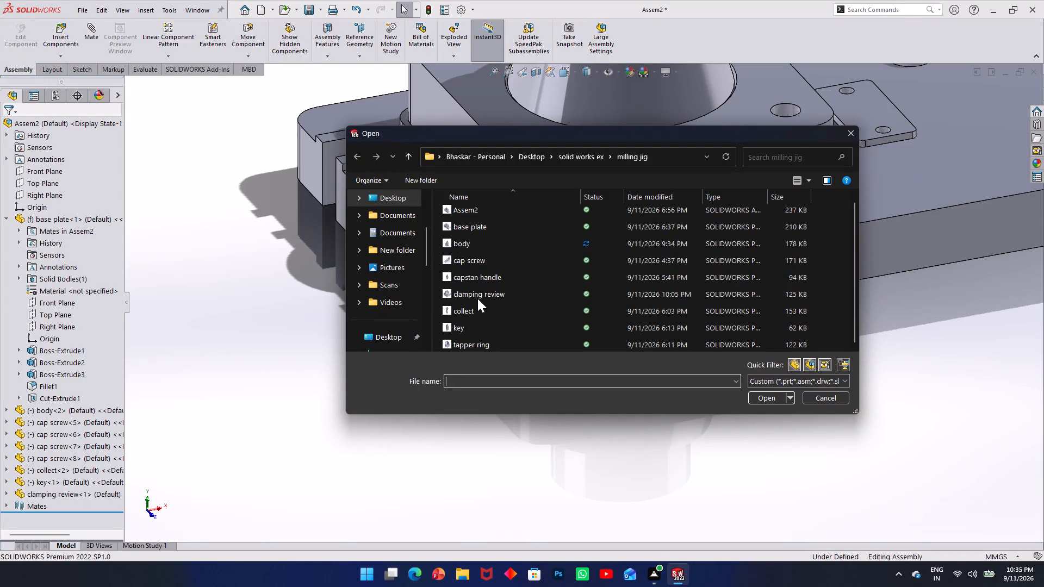
Open the base plate part from the milling jig folder.
click(486, 229)
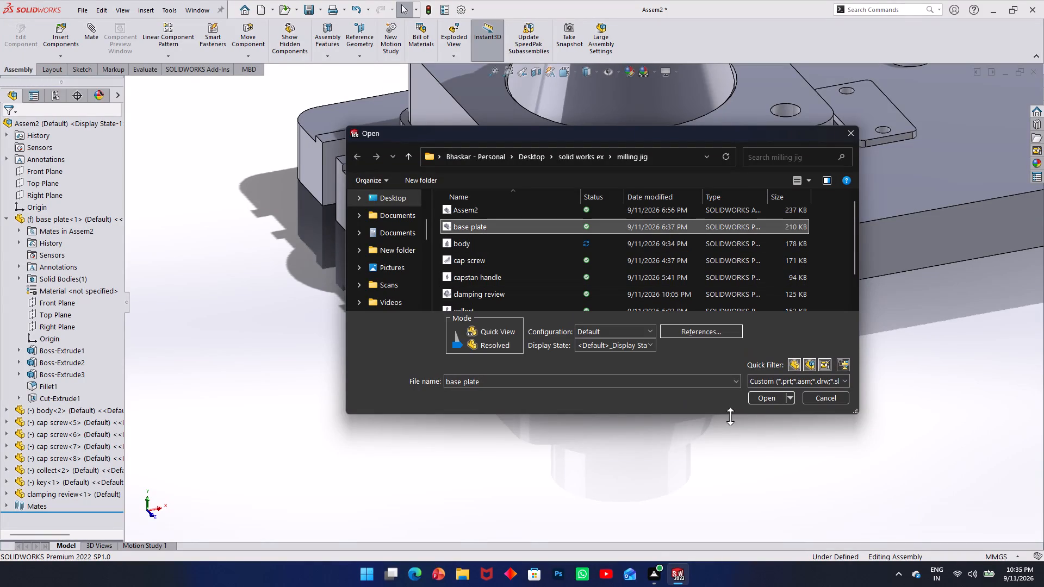
click(755, 399)
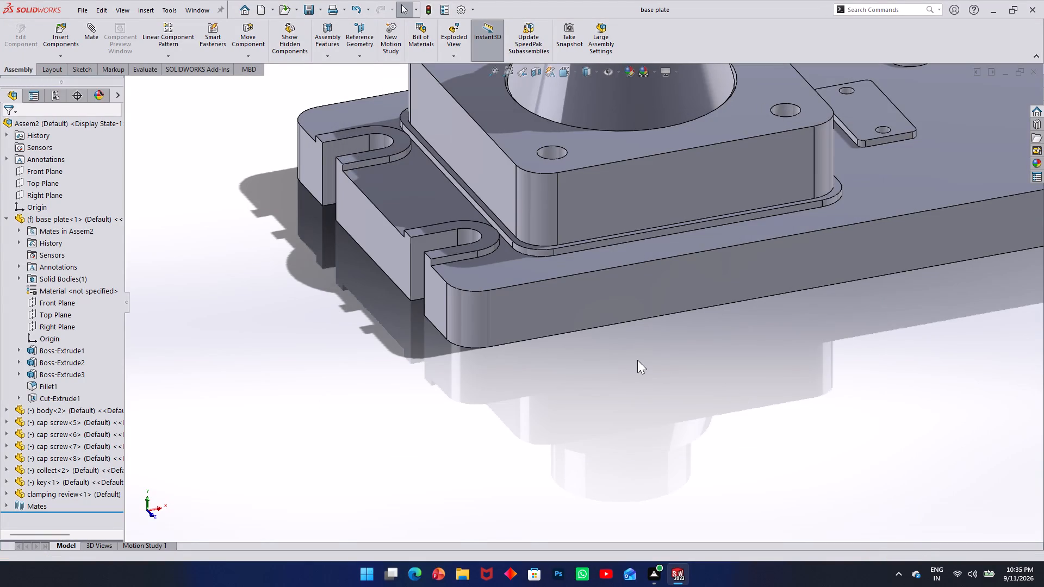
Examine the four fastening holes in the base plate's raised square pad.
scroll(573, 397, down, 2)
middle_drag(548, 372, 573, 453)
scroll(548, 376, down, 1)
scroll(575, 449, up, 8)
middle_drag(573, 453, 575, 448)
middle_drag(583, 379, 583, 480)
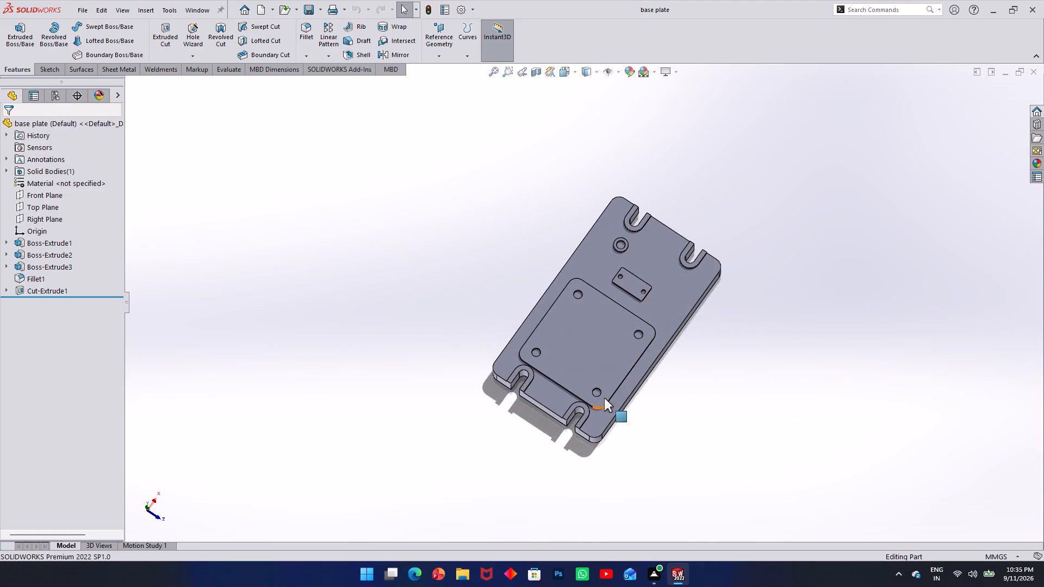
scroll(605, 396, down, 6)
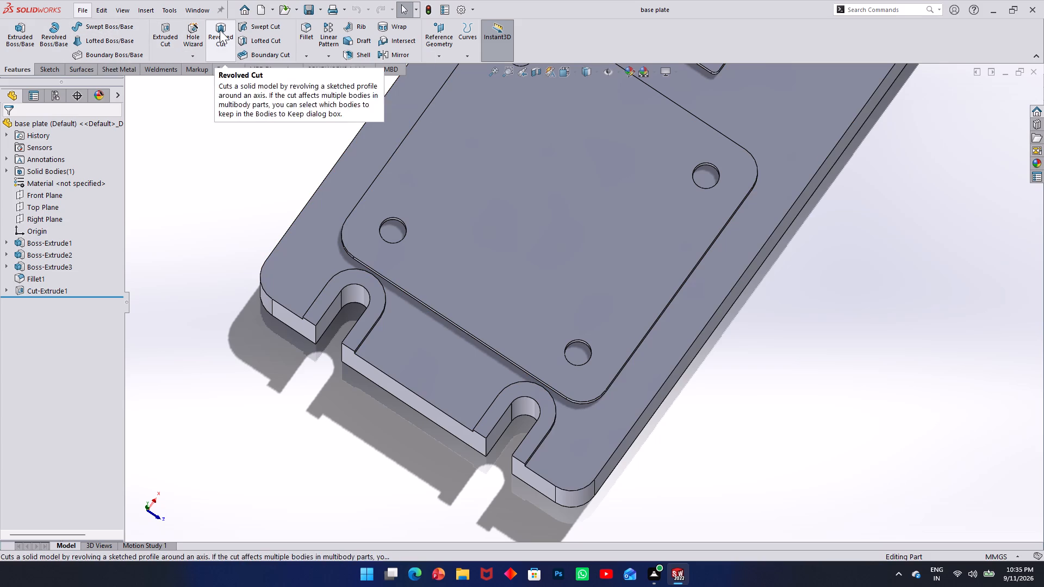
click(573, 350)
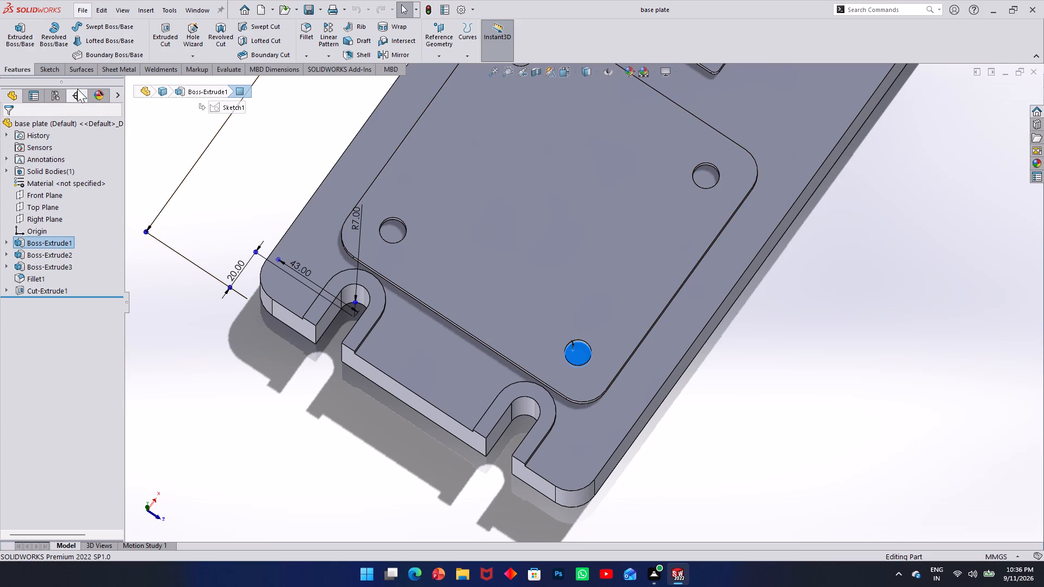
click(855, 388)
middle_drag(515, 320, 486, 259)
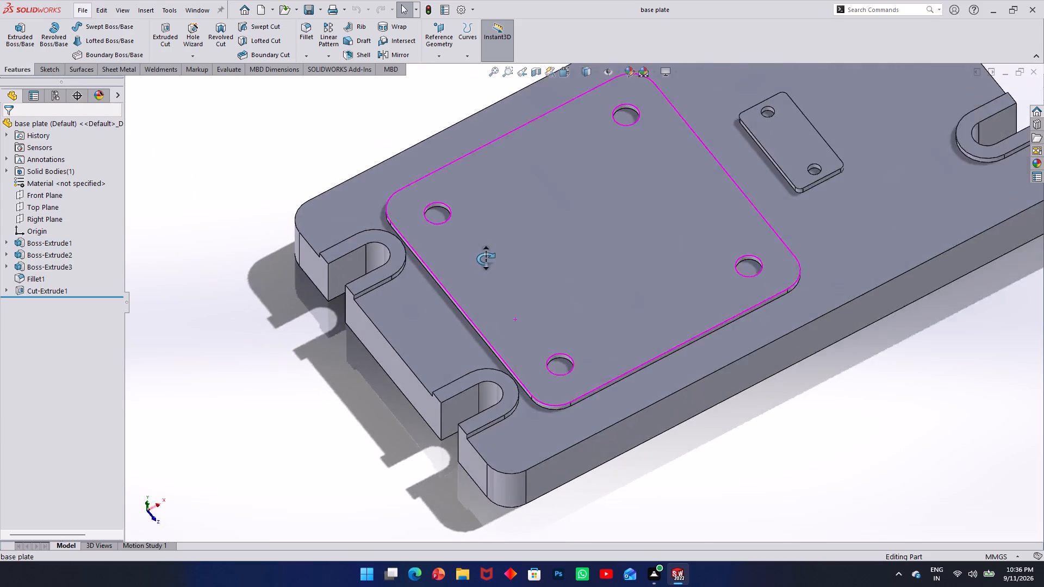
middle_drag(486, 259, 473, 183)
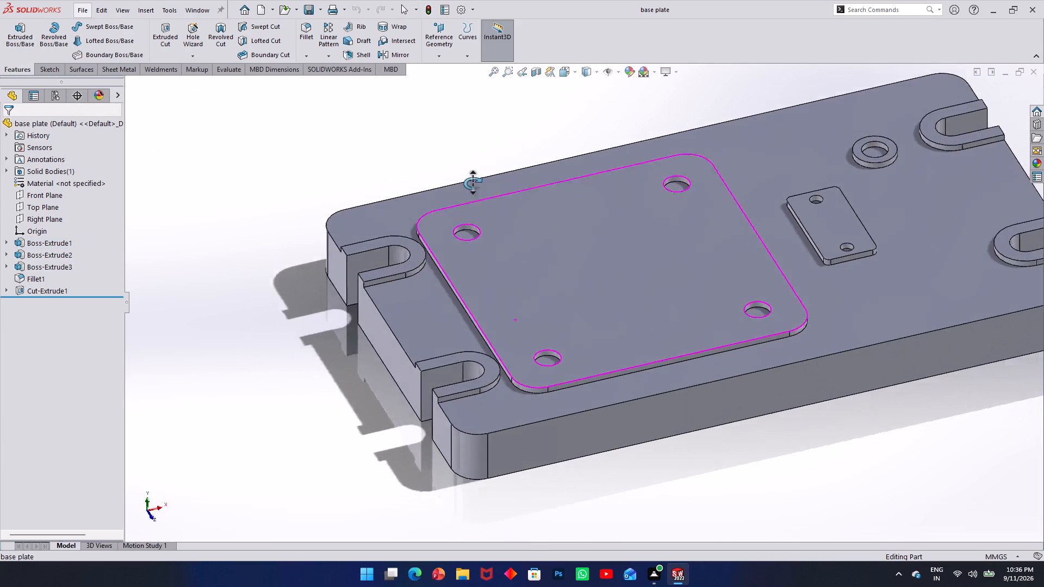
middle_drag(473, 183, 481, 307)
scroll(496, 319, up, 1)
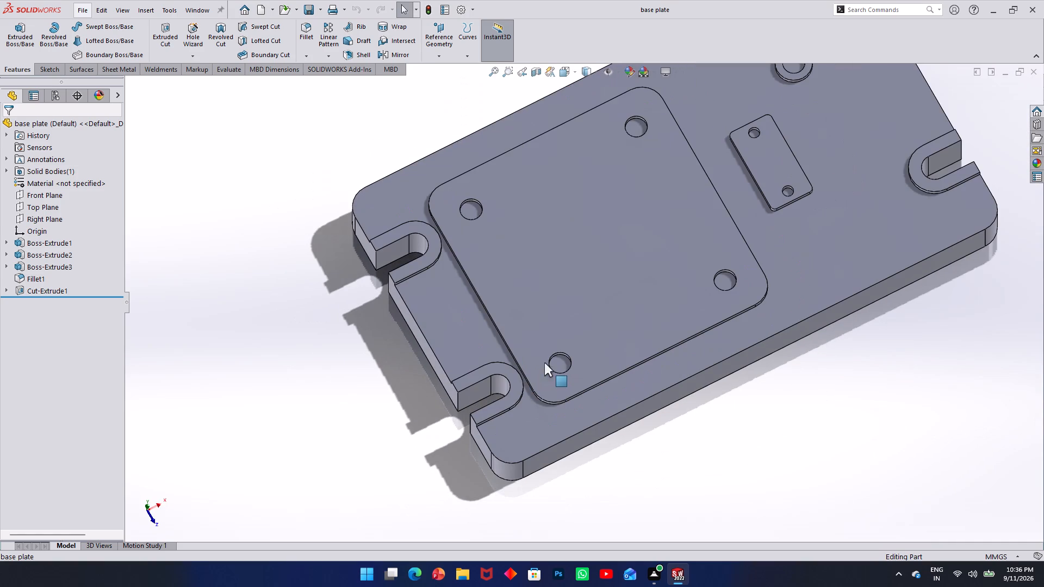
On the bottom face of the pad's front hole nearest the slotted end, sketch a concentric circle about 22 mm in diameter.
click(562, 365)
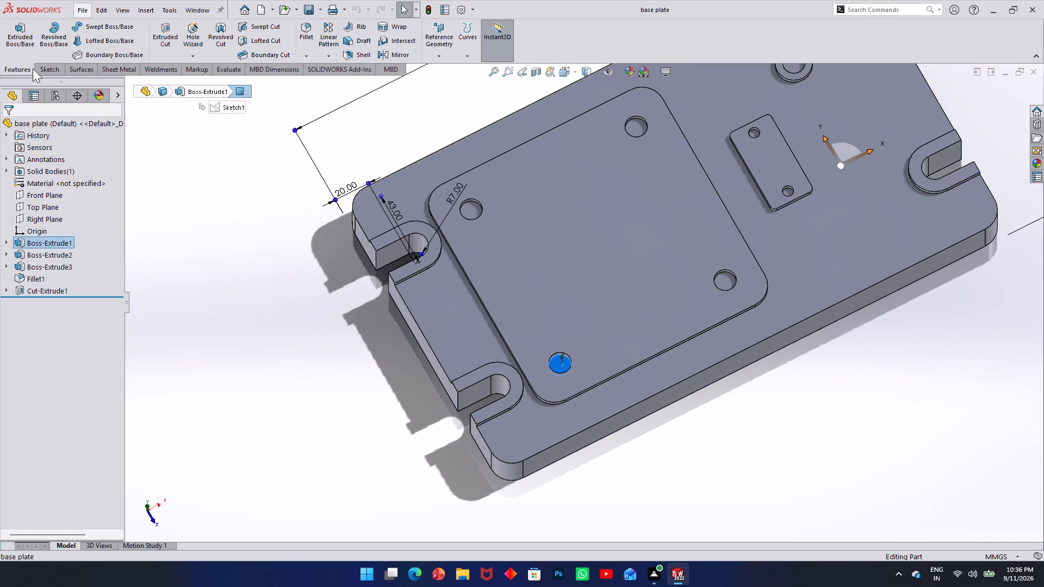
click(36, 68)
click(14, 31)
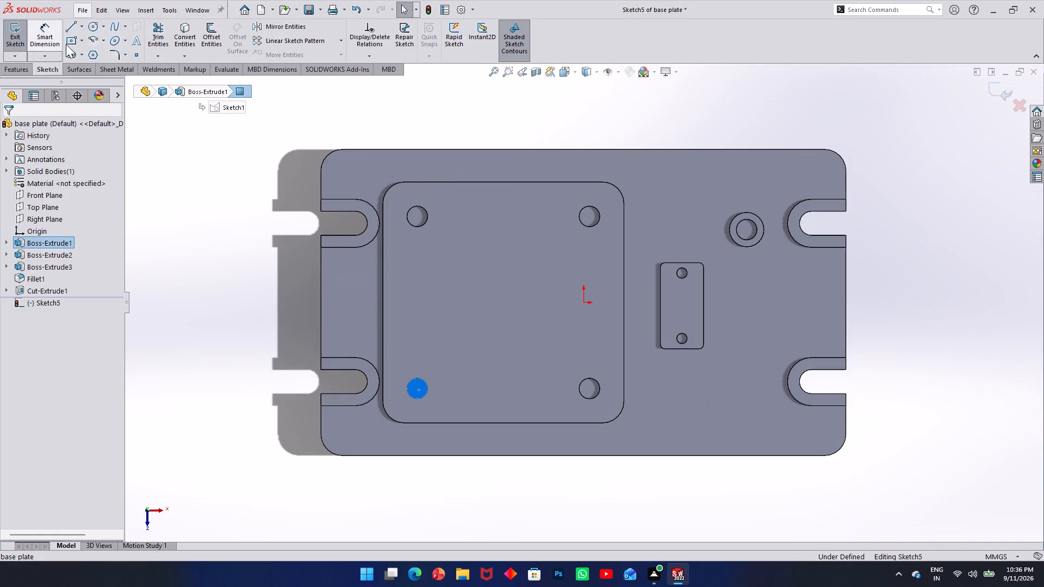
click(90, 30)
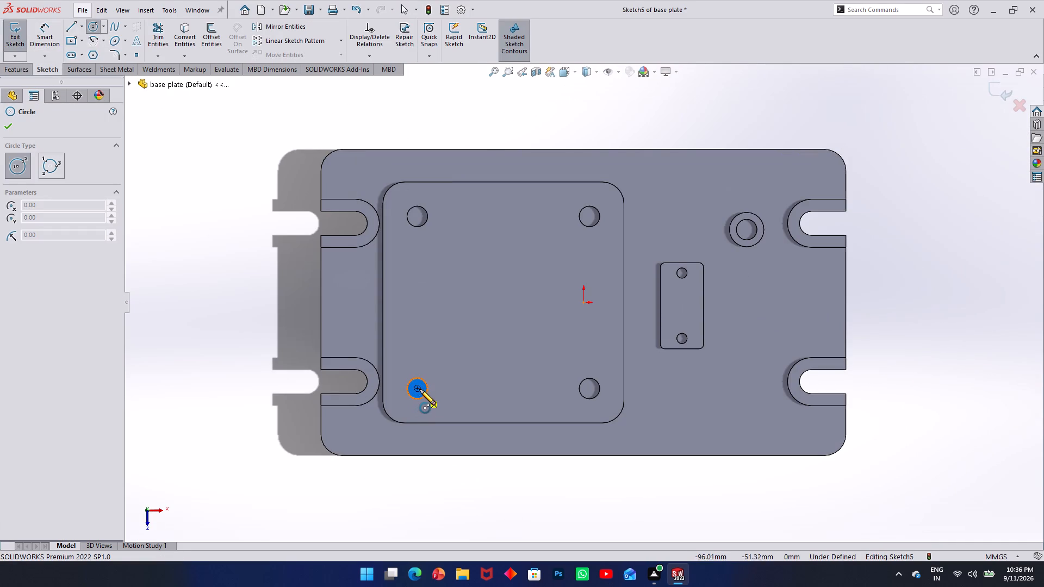
click(419, 390)
click(434, 397)
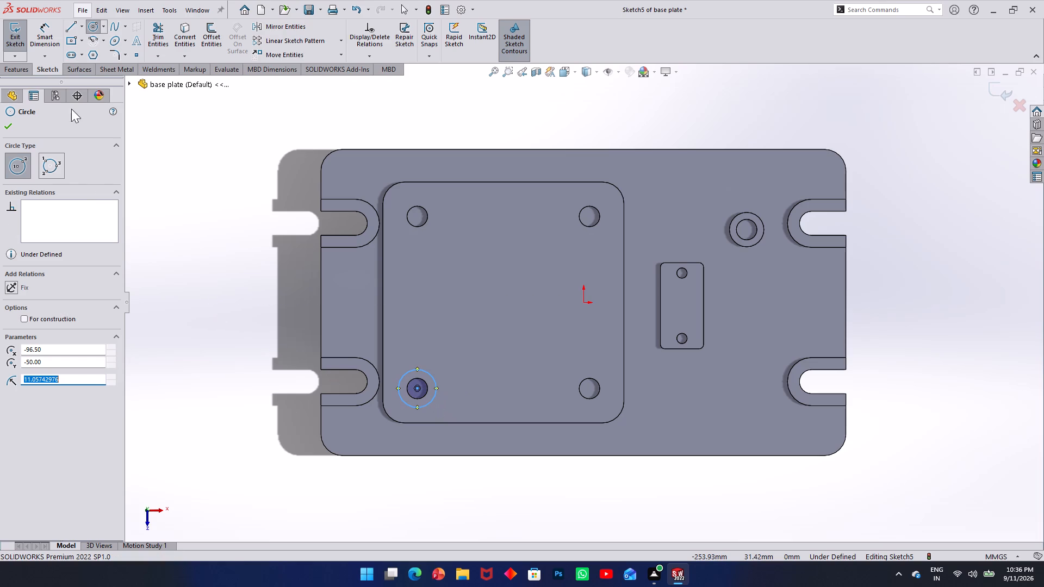
Dimension the circle to a diameter of 14 mm and close the sketch.
click(47, 36)
click(433, 373)
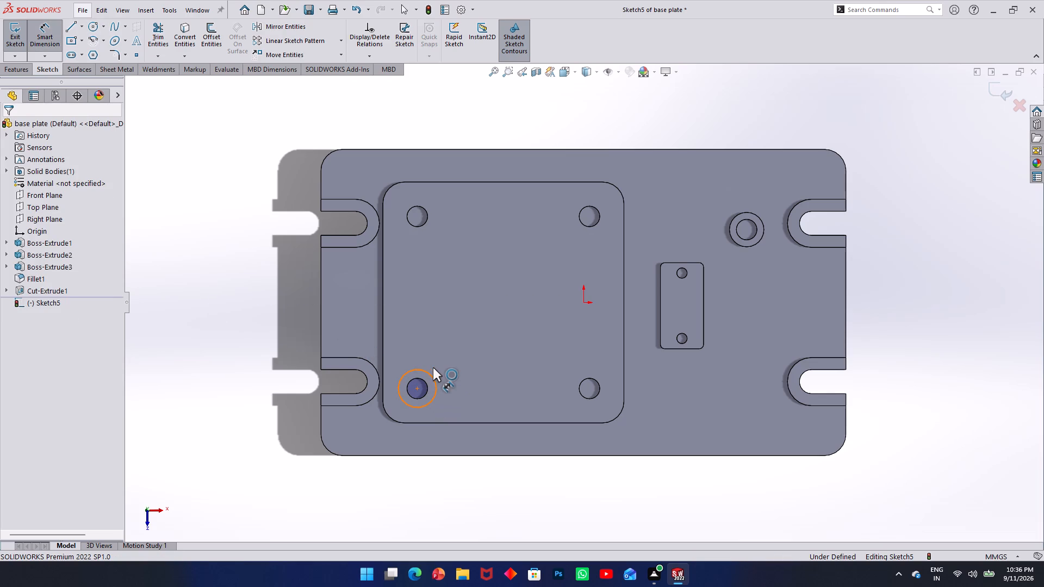
click(432, 319)
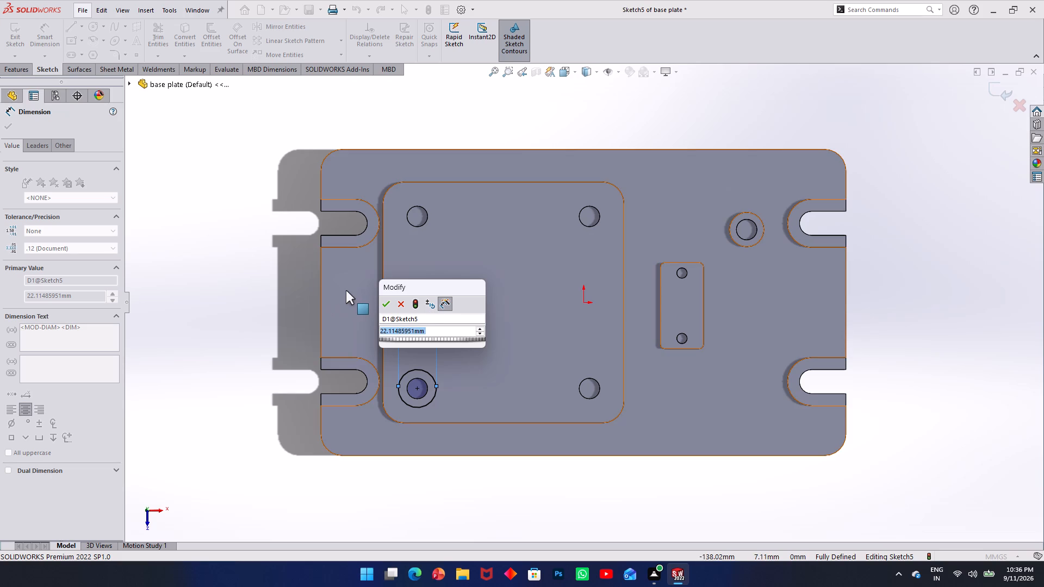
text(14)
key(Return)
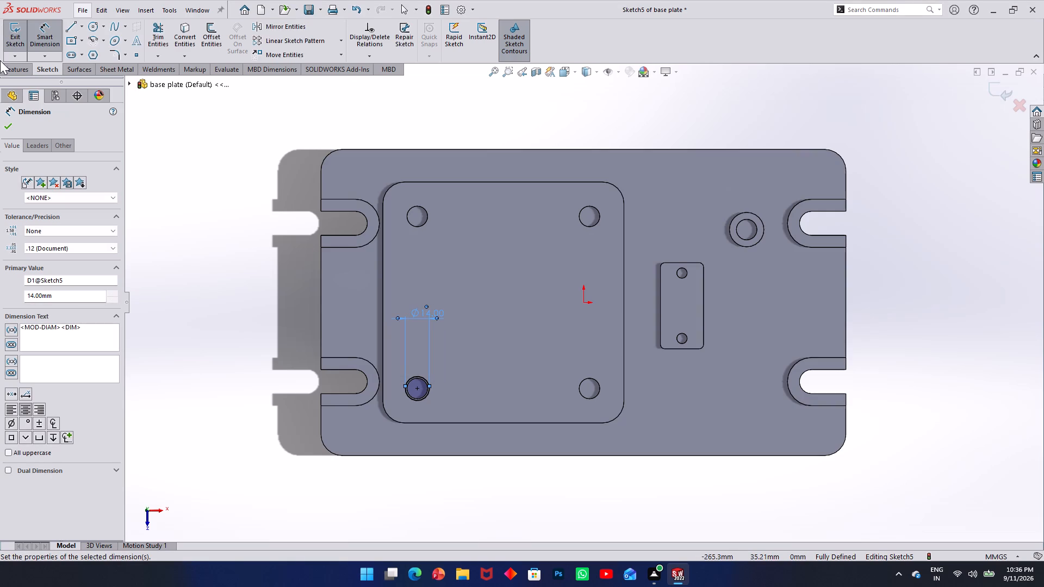
click(10, 128)
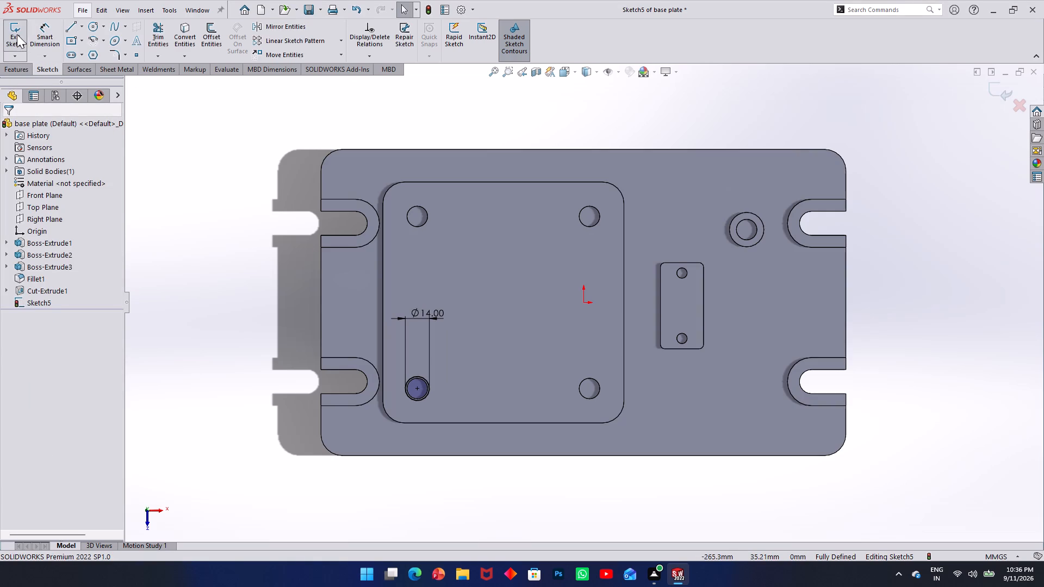
click(17, 34)
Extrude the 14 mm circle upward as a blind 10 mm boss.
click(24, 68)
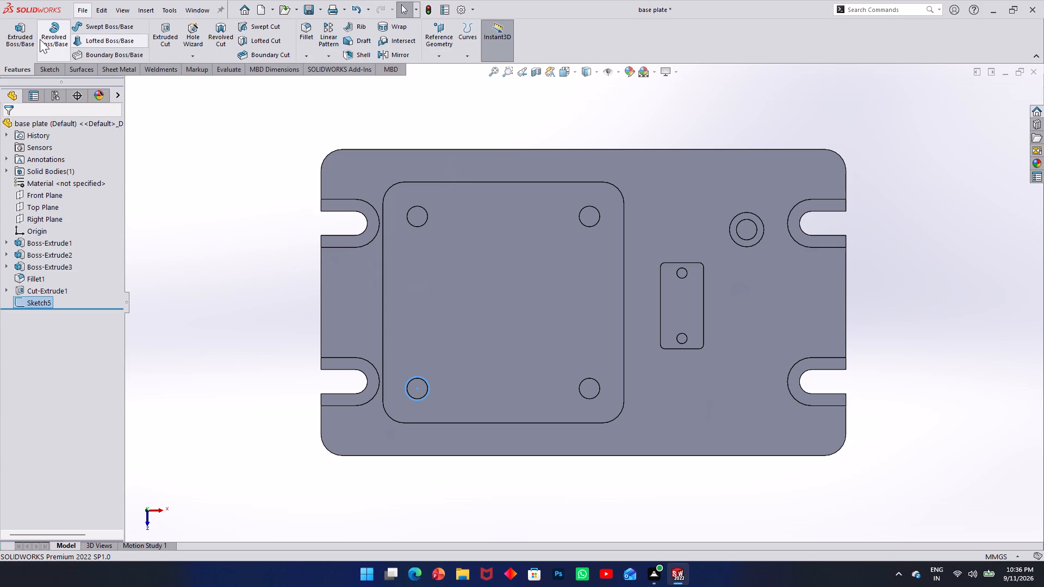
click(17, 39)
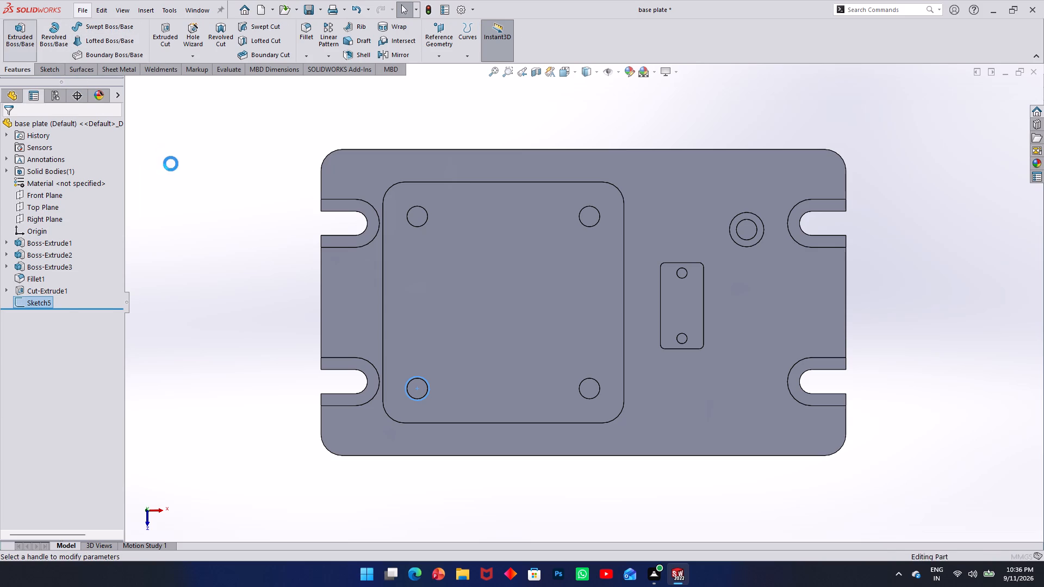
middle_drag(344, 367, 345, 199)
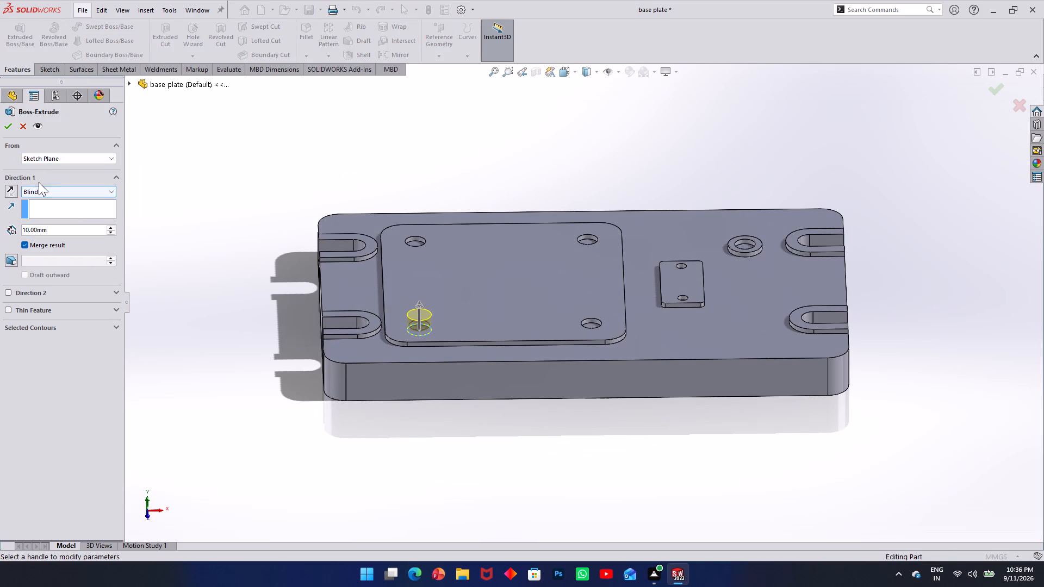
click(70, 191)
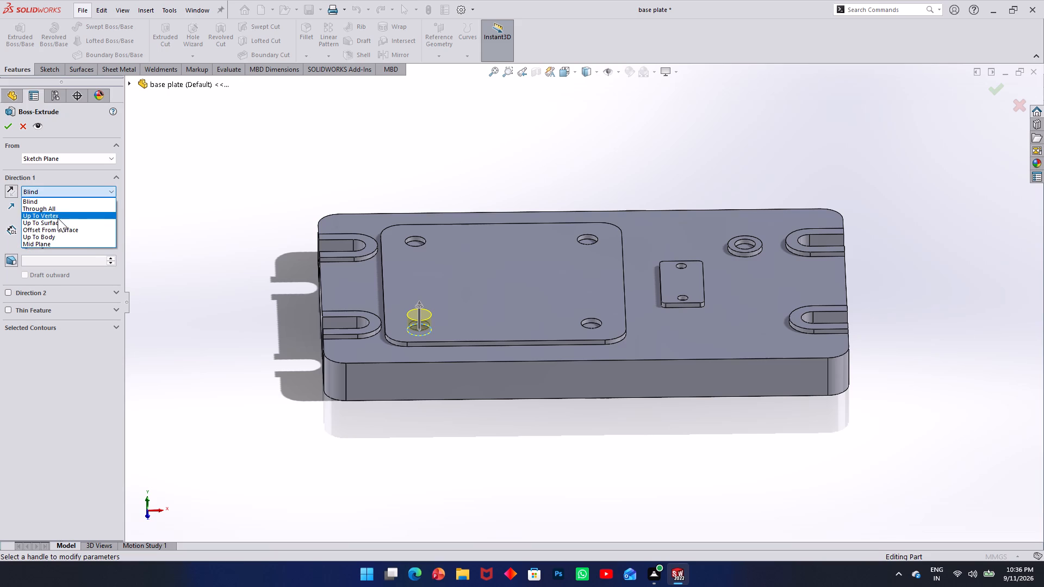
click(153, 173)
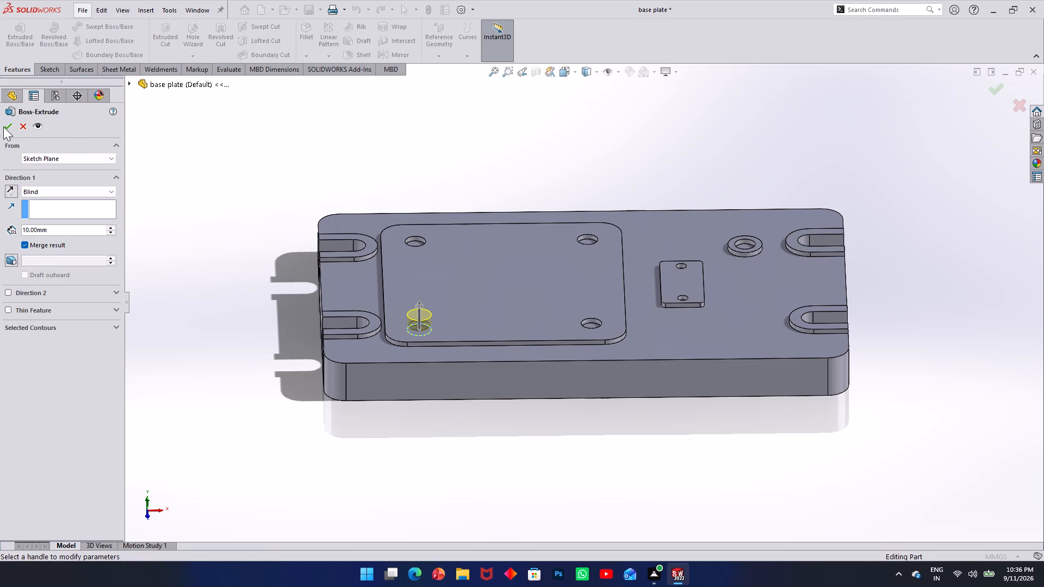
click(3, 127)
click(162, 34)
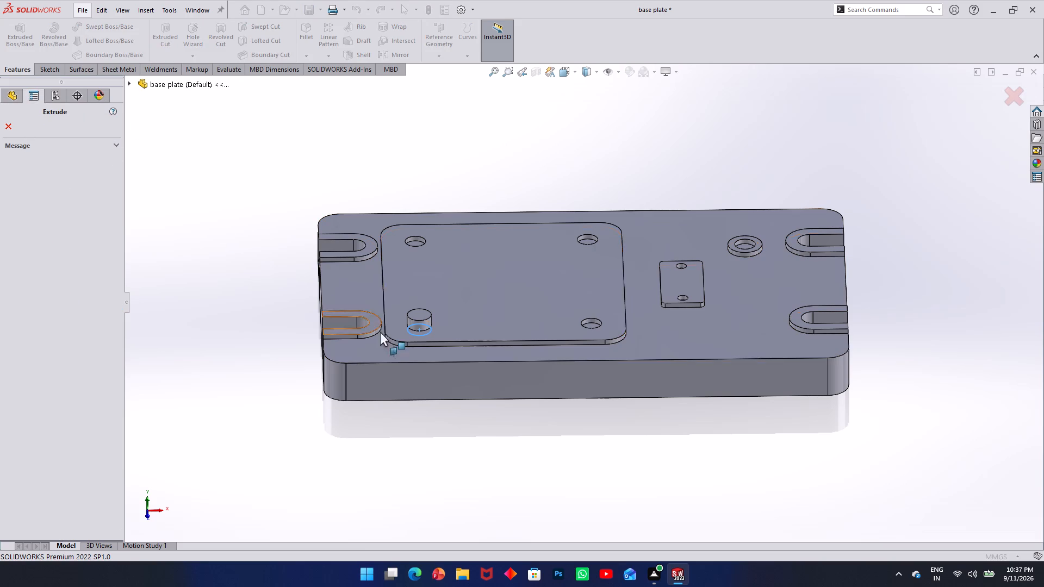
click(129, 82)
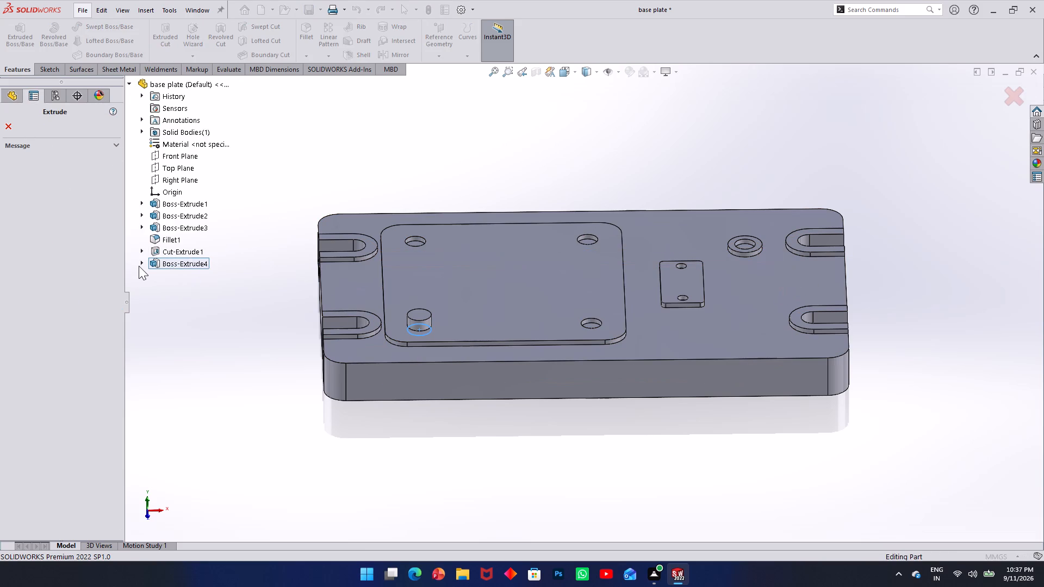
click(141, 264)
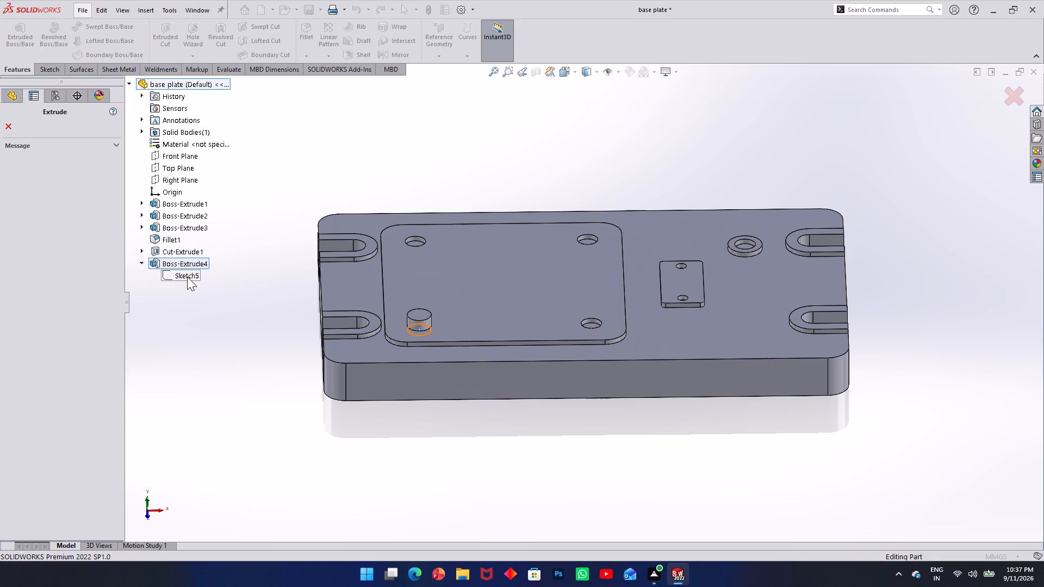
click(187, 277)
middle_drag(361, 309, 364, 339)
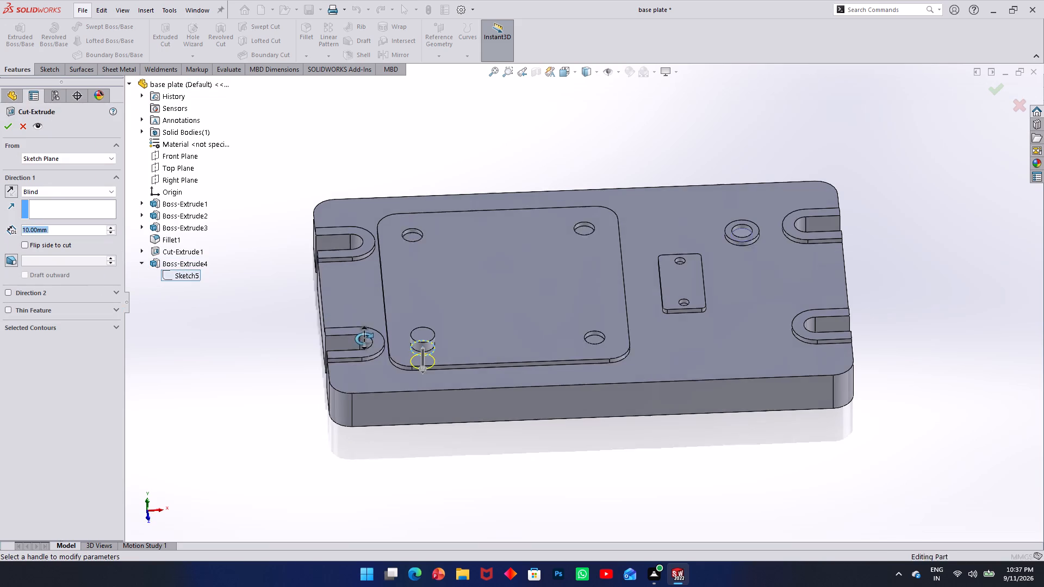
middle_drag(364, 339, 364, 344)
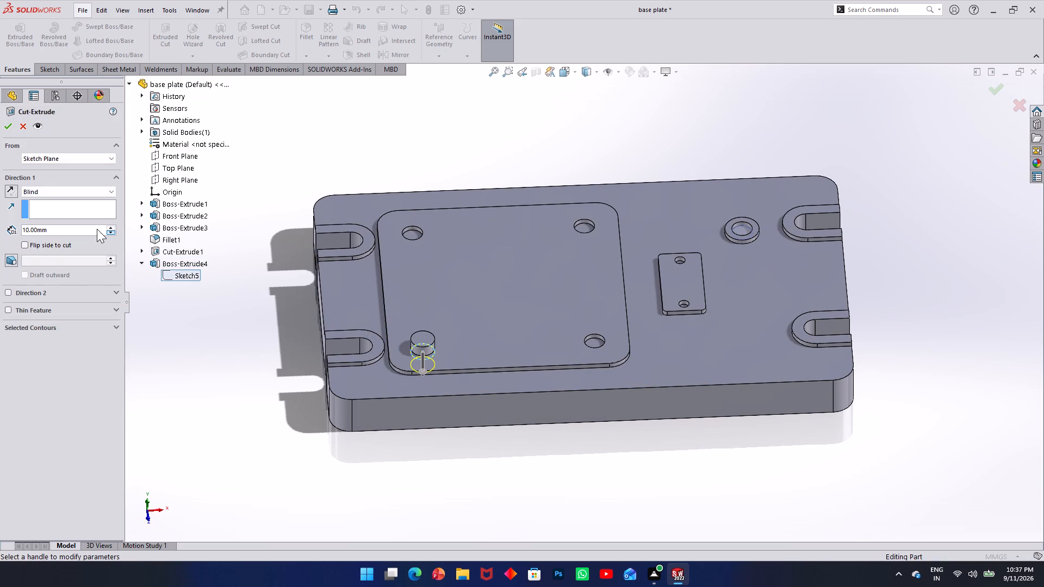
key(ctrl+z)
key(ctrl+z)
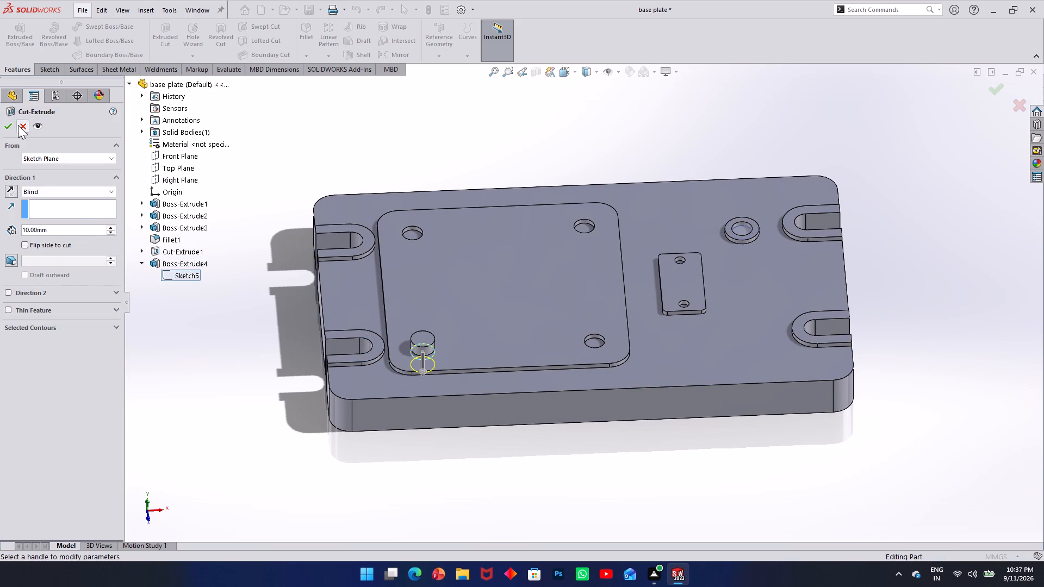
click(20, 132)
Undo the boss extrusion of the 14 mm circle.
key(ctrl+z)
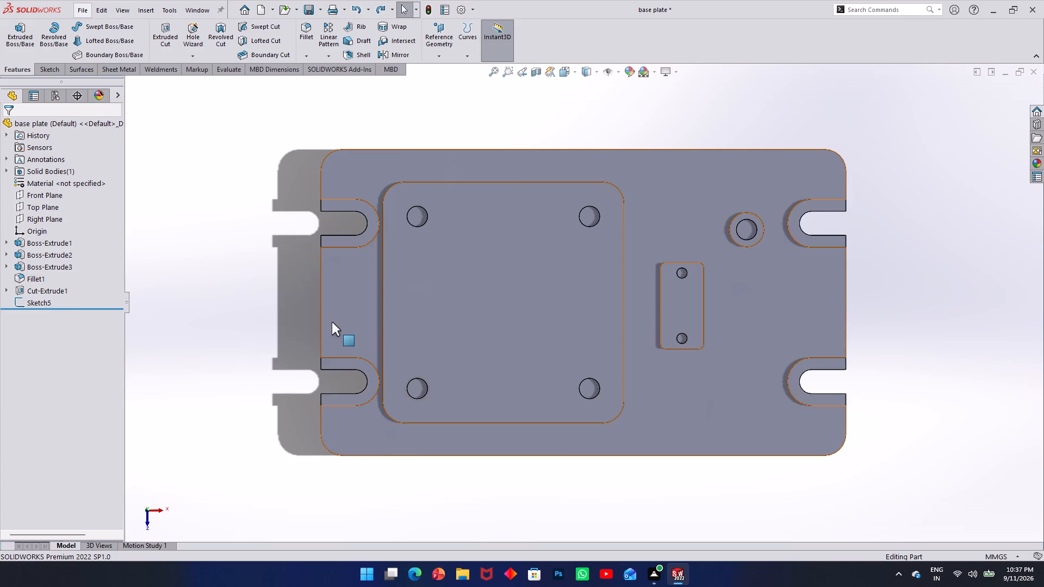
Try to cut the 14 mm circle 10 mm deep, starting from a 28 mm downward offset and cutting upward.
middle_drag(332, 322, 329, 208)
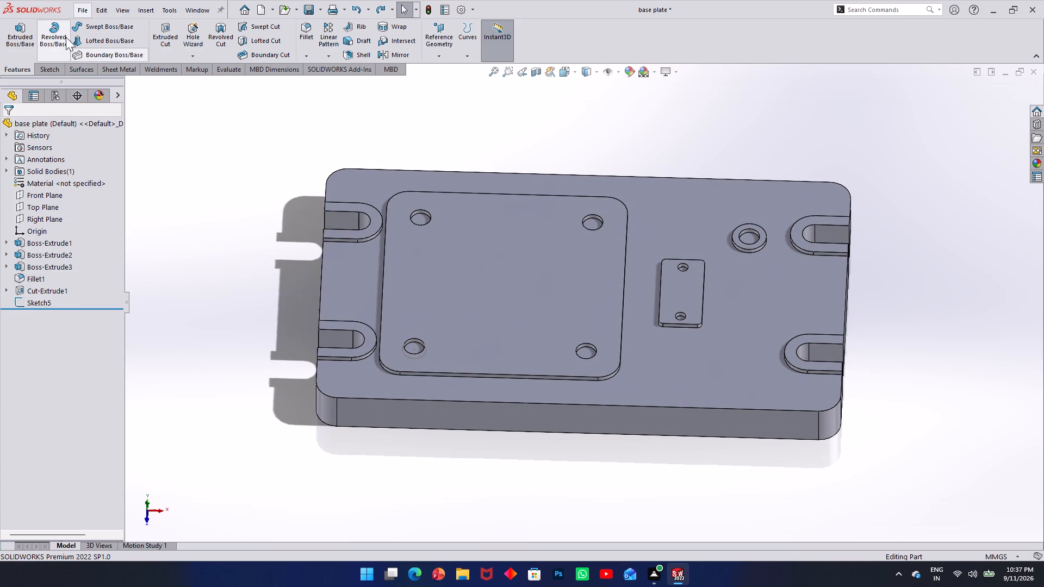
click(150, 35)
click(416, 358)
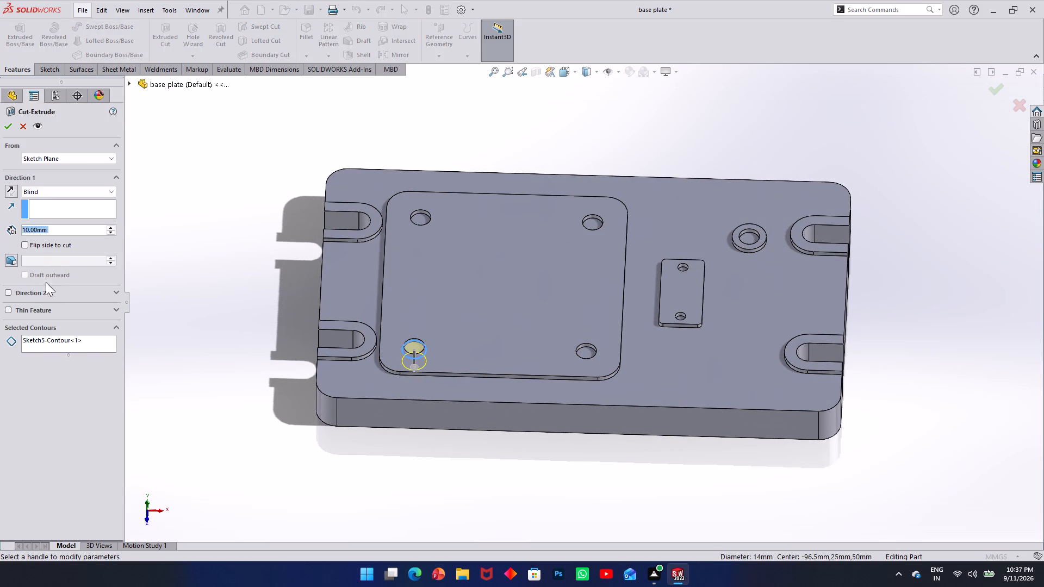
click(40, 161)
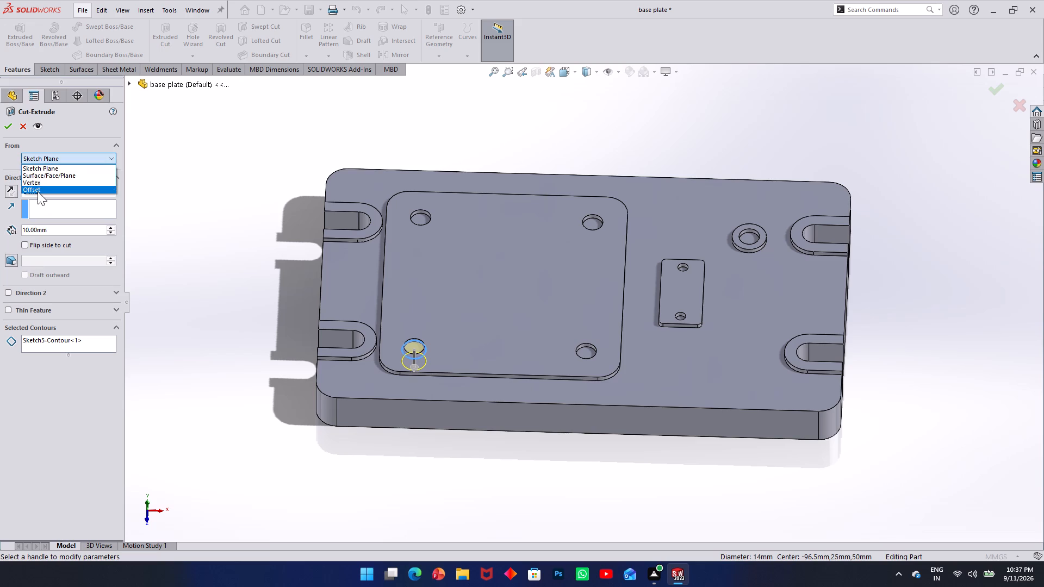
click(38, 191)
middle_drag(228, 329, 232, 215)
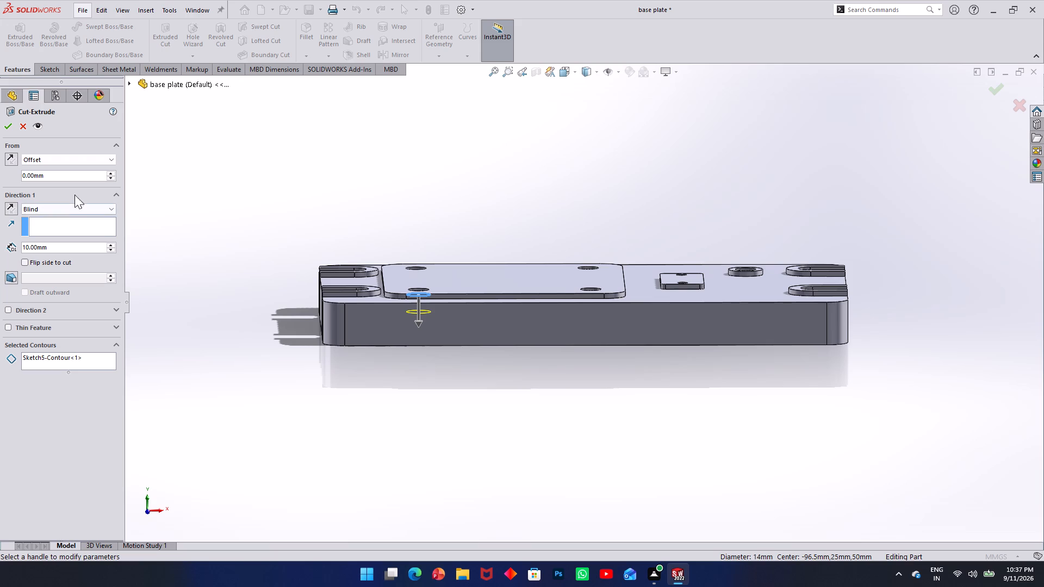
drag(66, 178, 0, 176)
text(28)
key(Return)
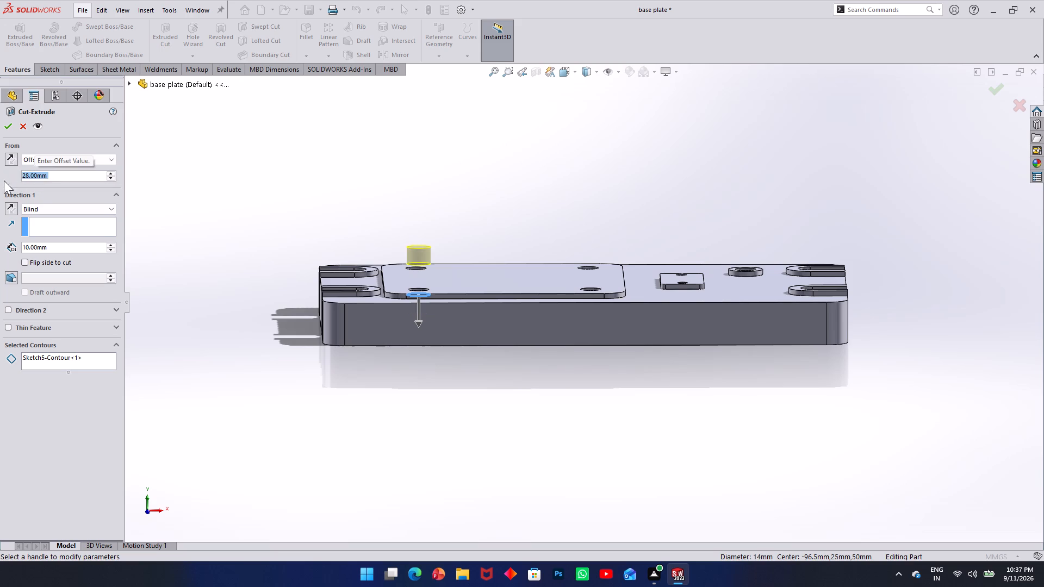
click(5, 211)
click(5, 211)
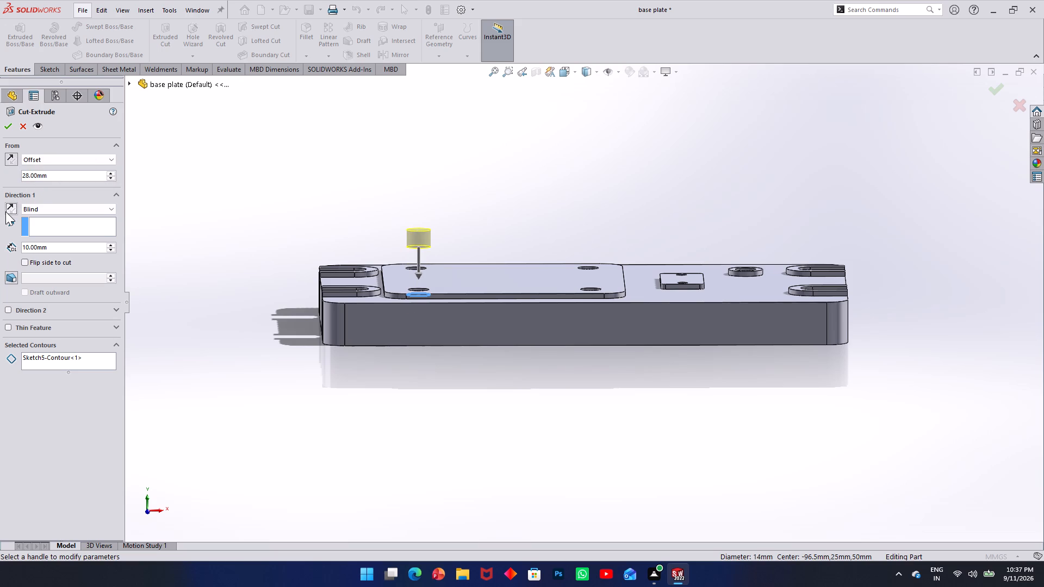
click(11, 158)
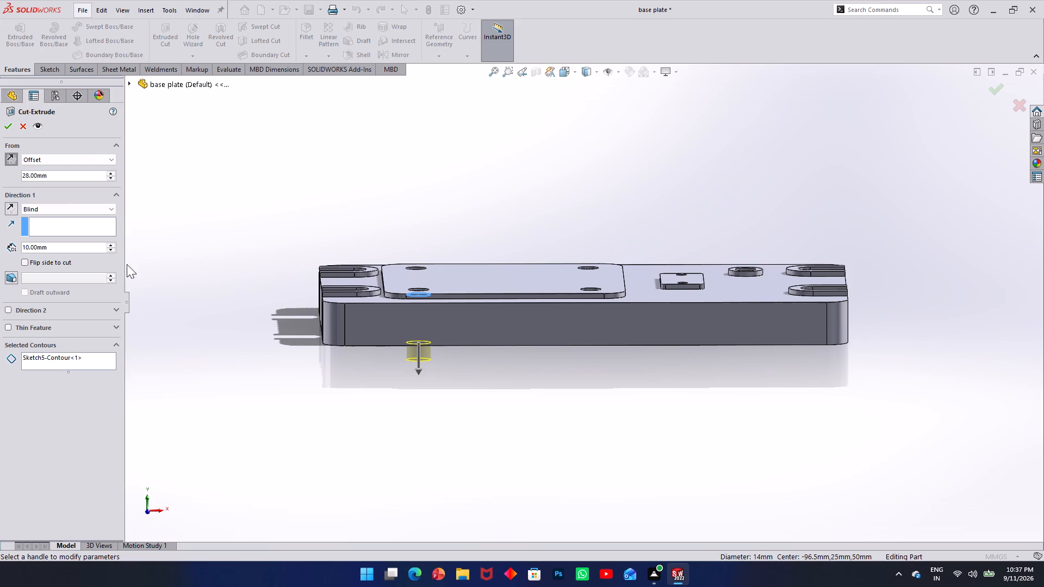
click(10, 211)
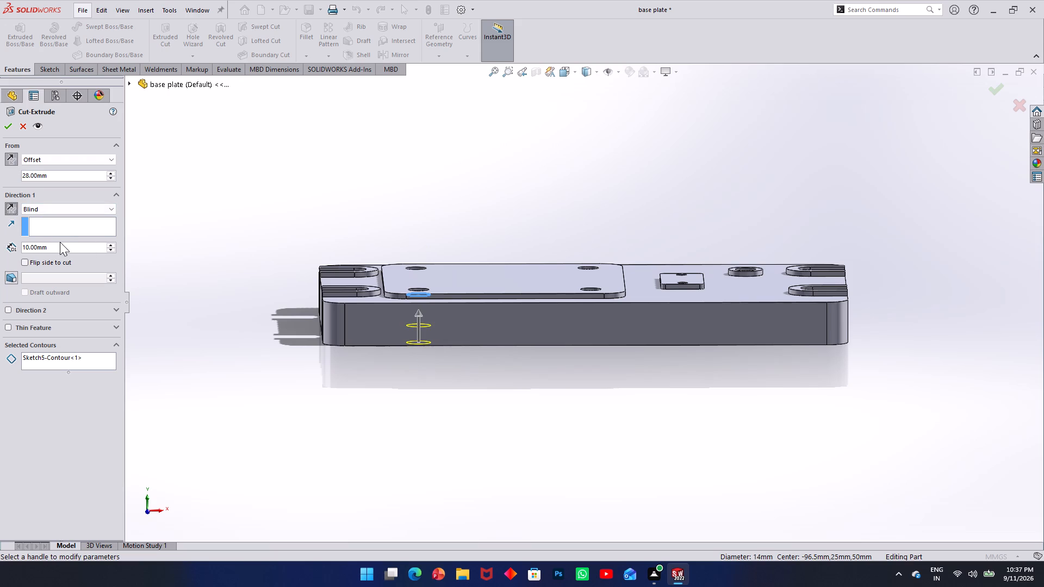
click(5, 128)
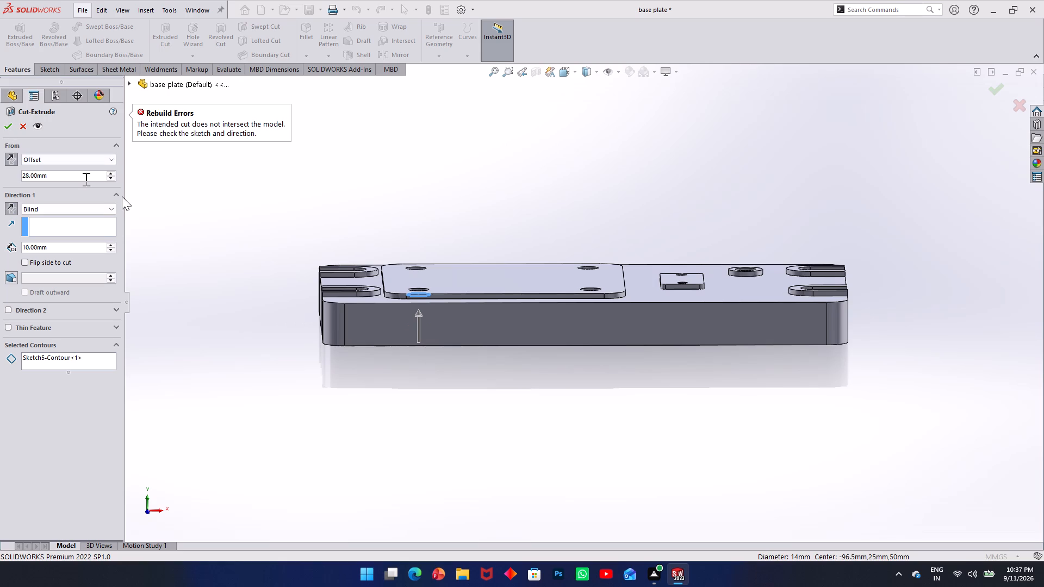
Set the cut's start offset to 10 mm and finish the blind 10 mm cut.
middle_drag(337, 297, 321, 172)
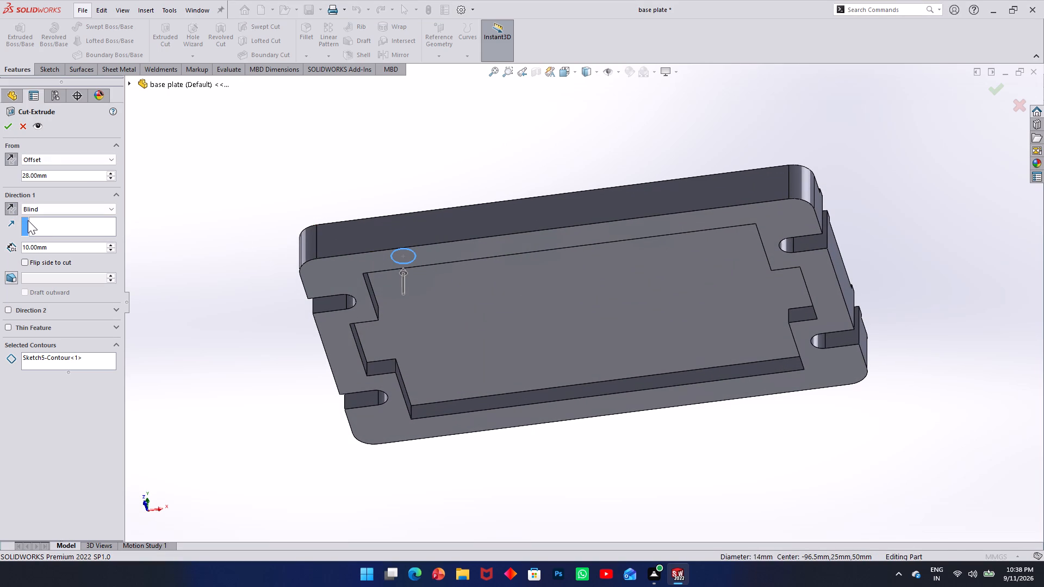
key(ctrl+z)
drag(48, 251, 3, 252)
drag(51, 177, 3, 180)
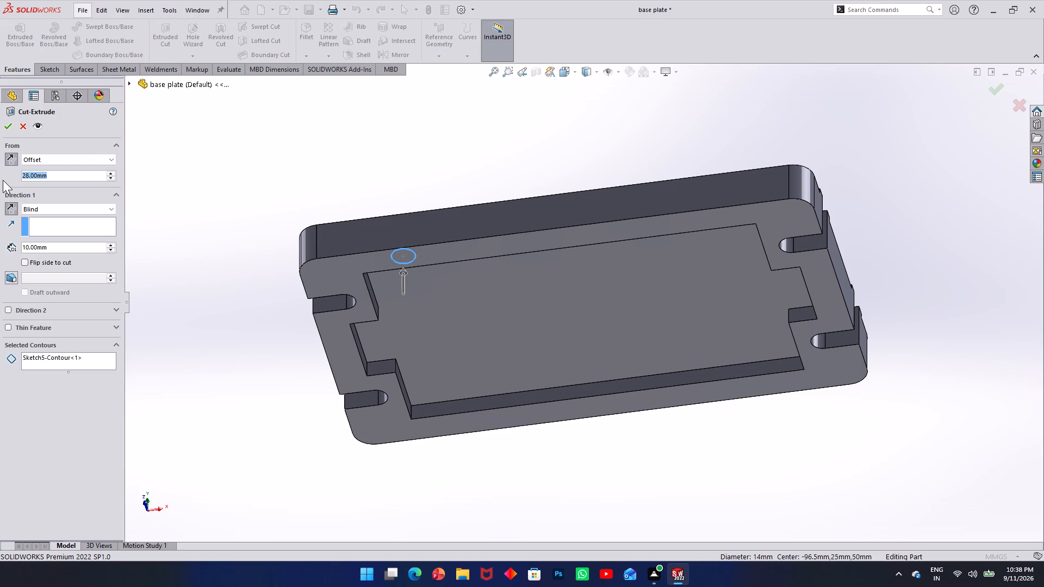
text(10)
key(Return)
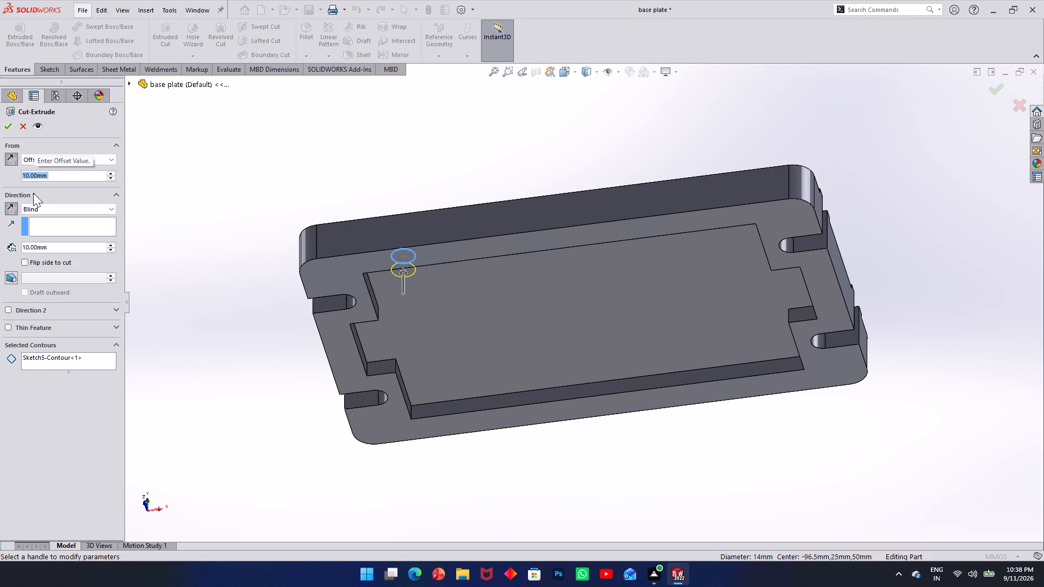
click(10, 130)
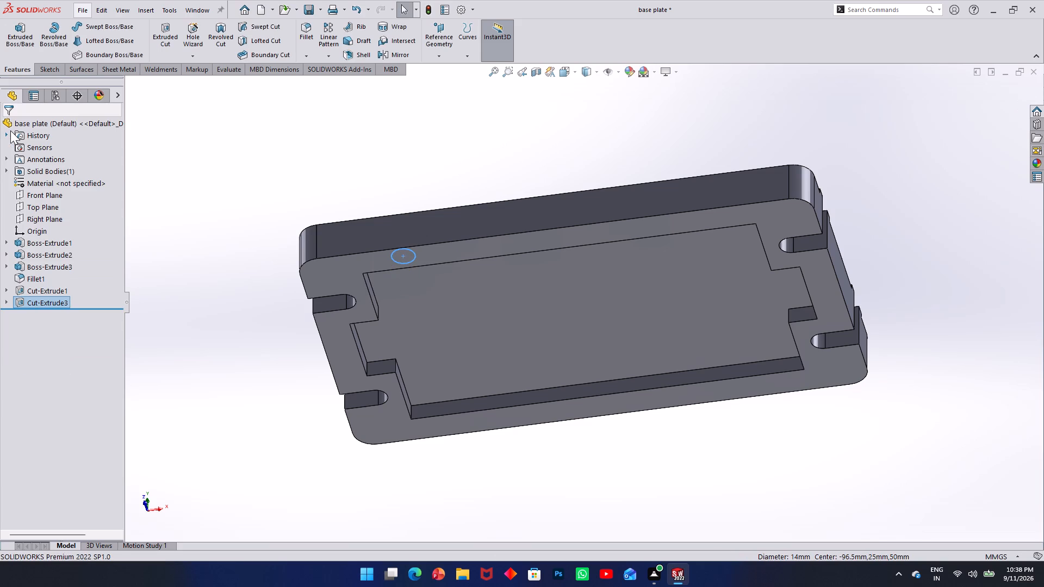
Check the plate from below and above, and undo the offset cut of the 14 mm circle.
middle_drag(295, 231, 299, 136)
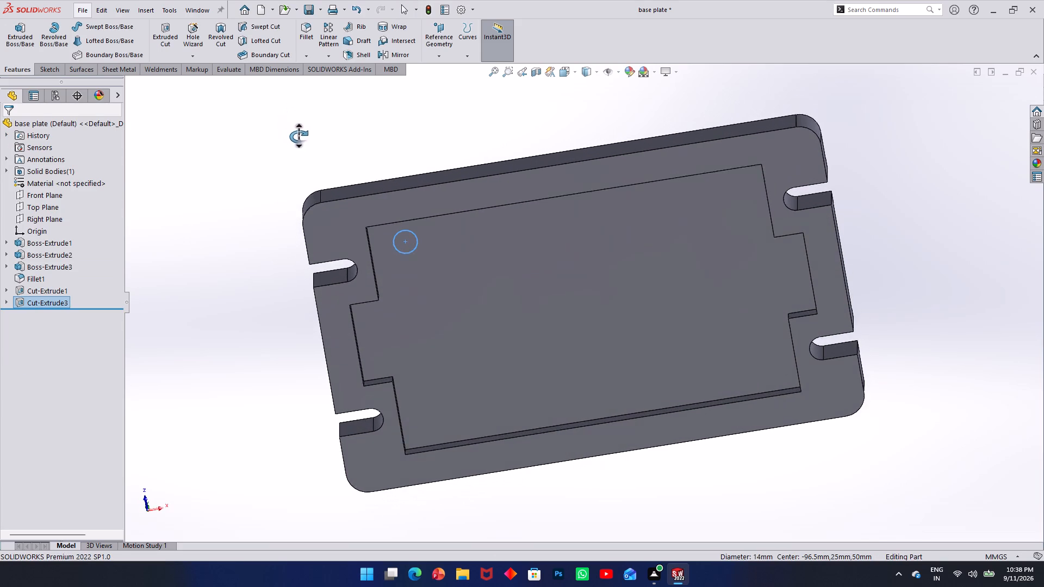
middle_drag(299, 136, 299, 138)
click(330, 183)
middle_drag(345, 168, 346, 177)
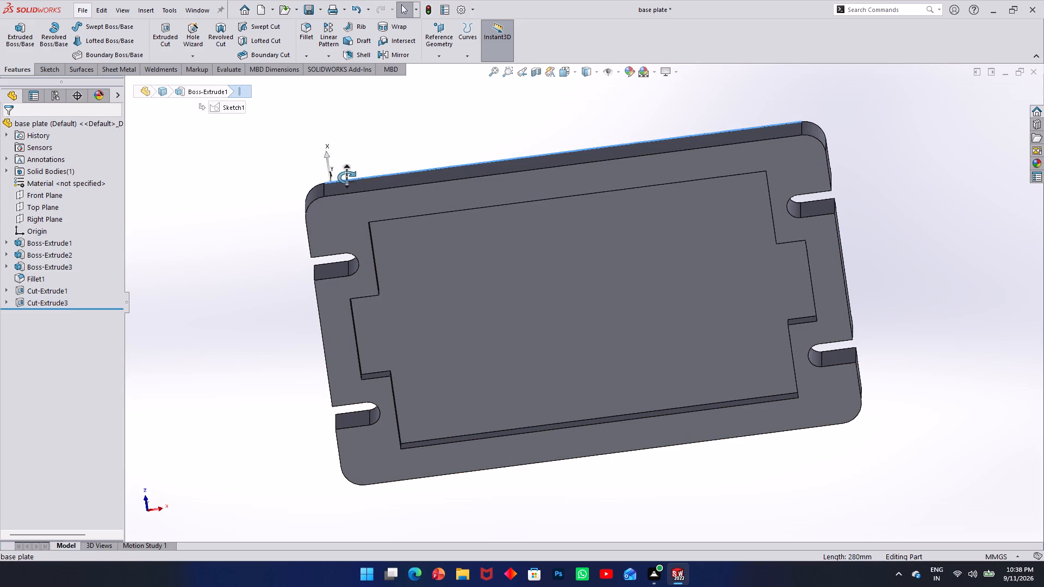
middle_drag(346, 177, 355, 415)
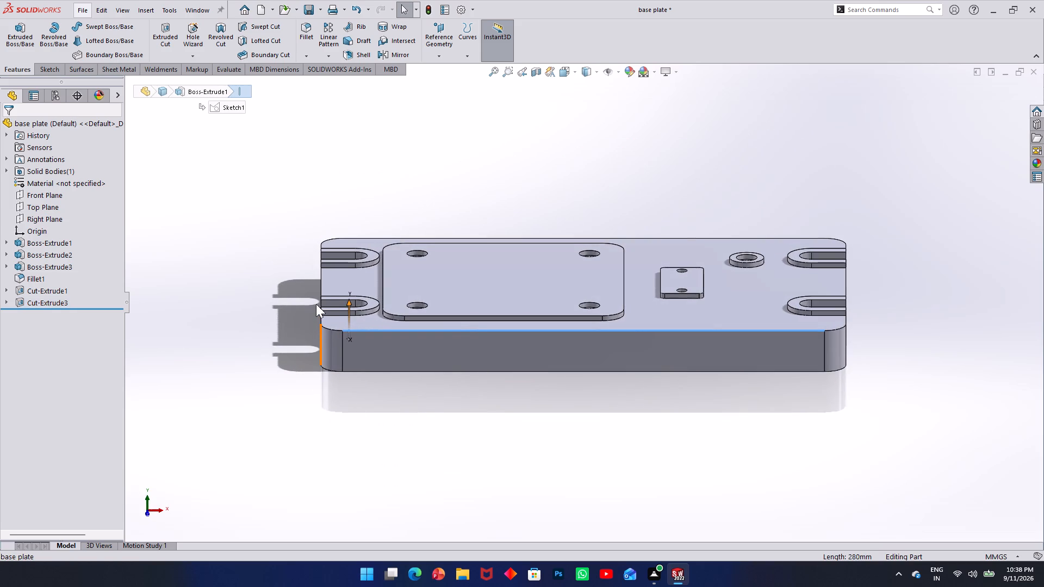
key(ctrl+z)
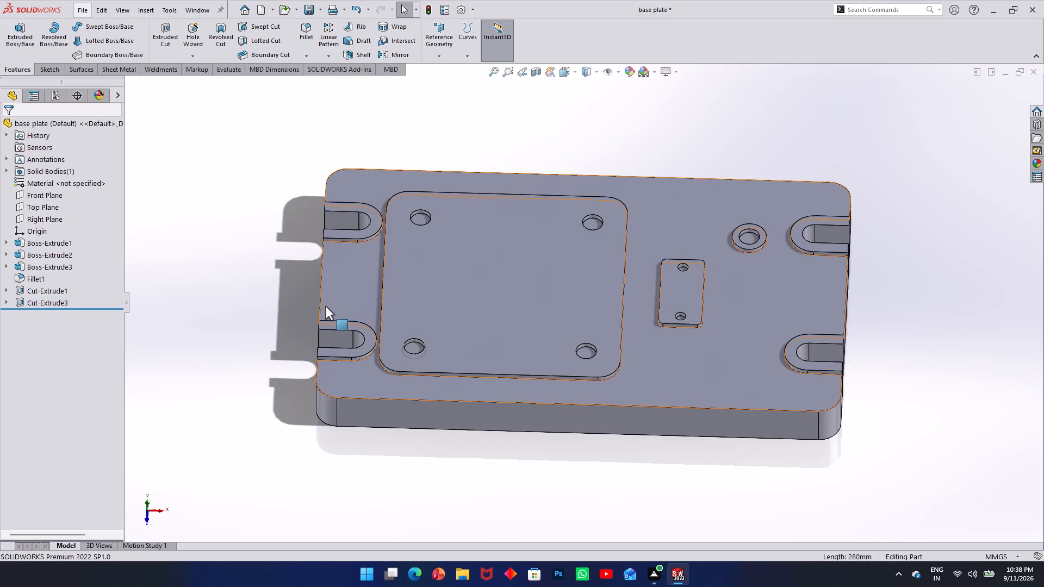
Examine the 14 mm circle's position relative to the pad's front hole from above and below the plate.
scroll(396, 347, down, 7)
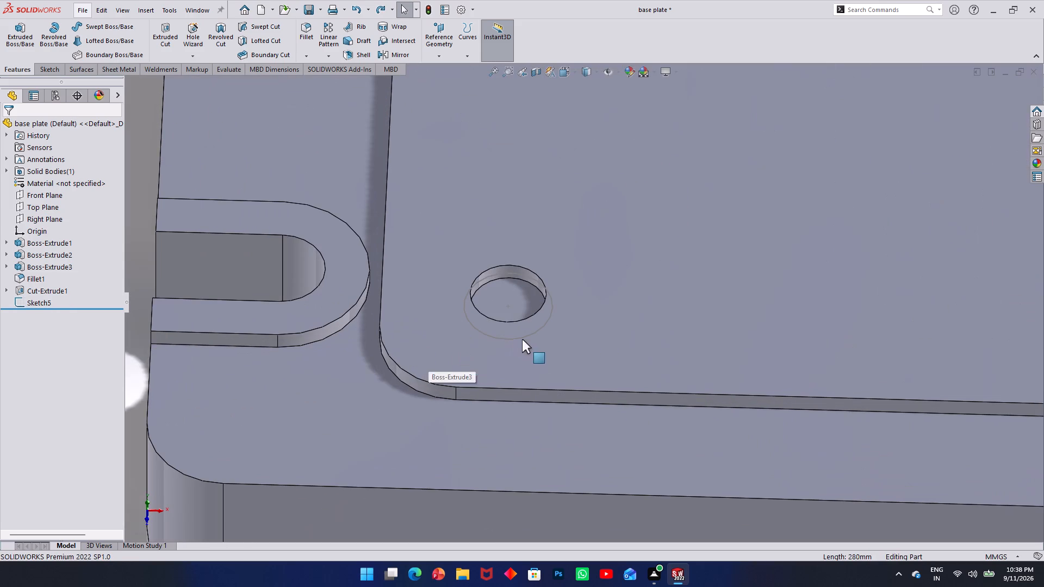
middle_drag(501, 322, 499, 68)
scroll(498, 61, down, 1)
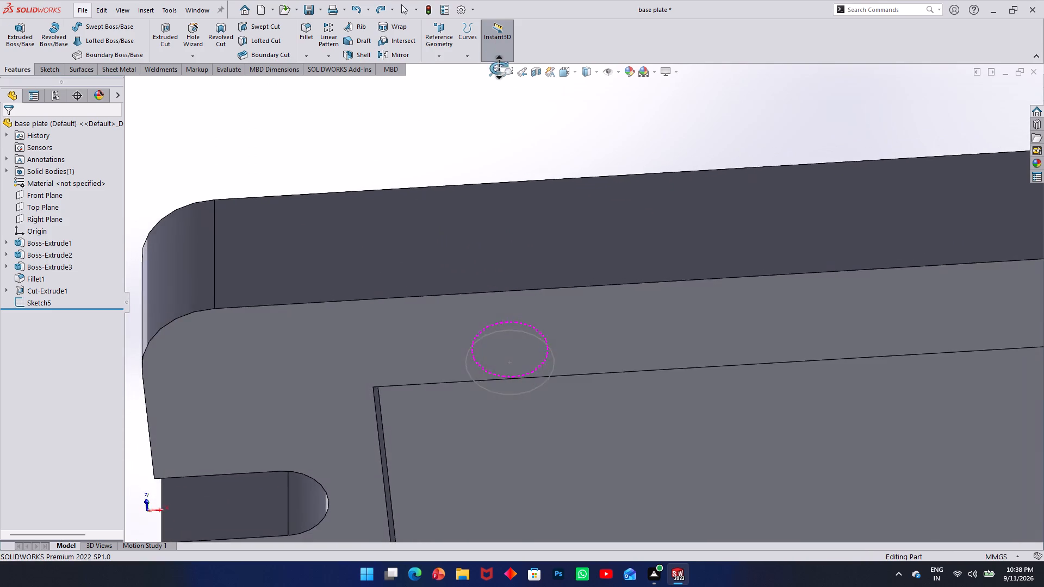
middle_drag(499, 68, 507, 95)
scroll(527, 217, up, 1)
middle_drag(527, 217, 507, 369)
scroll(589, 203, down, 1)
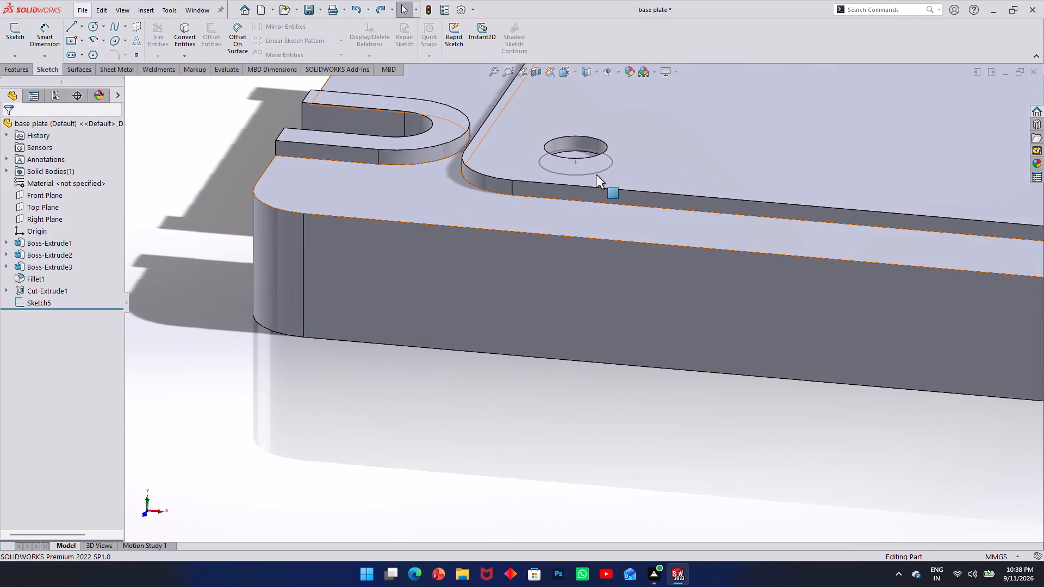
click(596, 170)
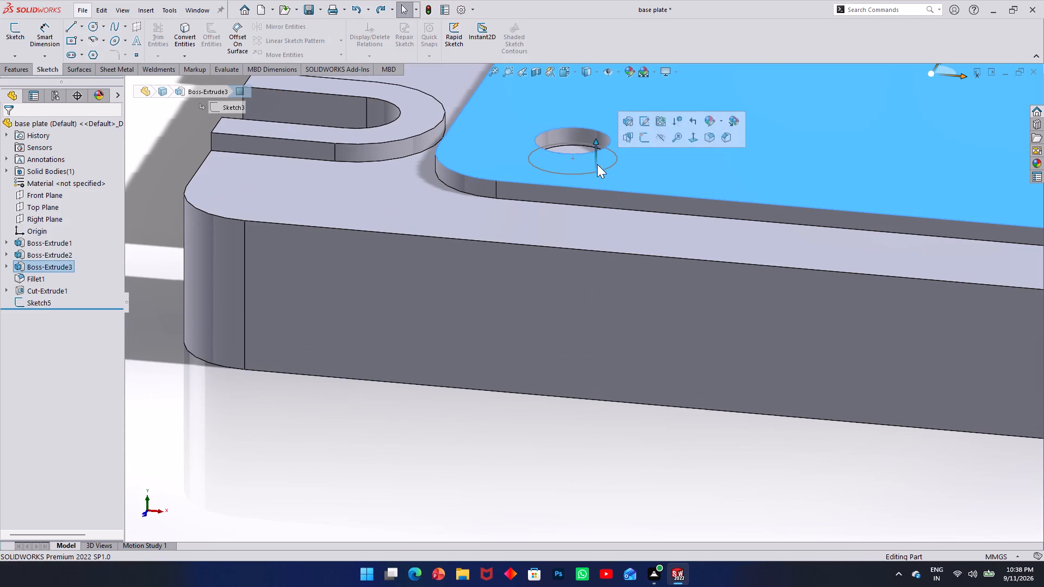
click(170, 153)
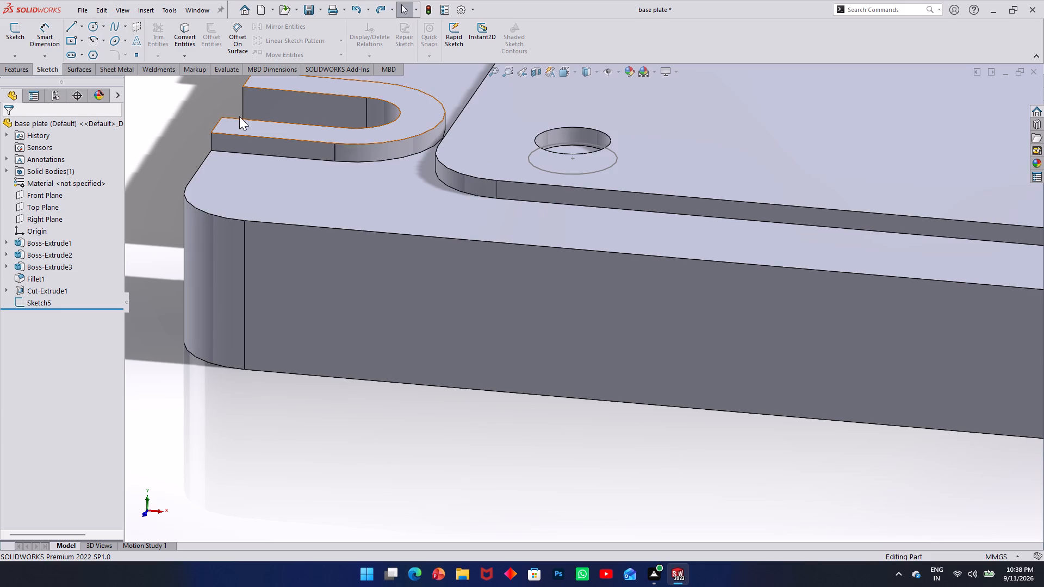
scroll(471, 153, up, 1)
middle_drag(473, 163, 486, 193)
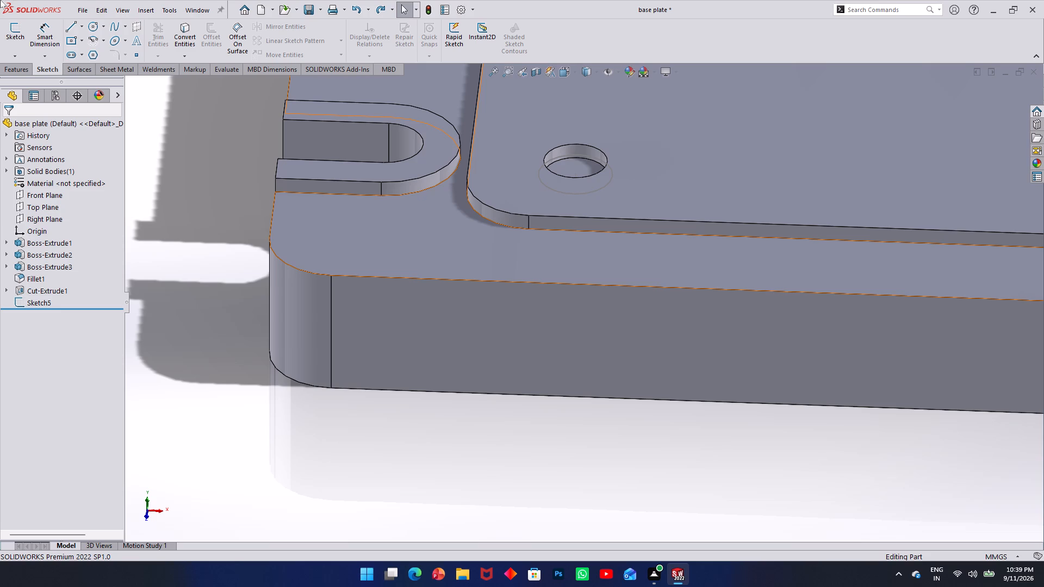
Cut the 14 mm circle 10 mm deep as a blind extruded cut, starting from an 18 mm downward offset and cutting upward.
click(10, 65)
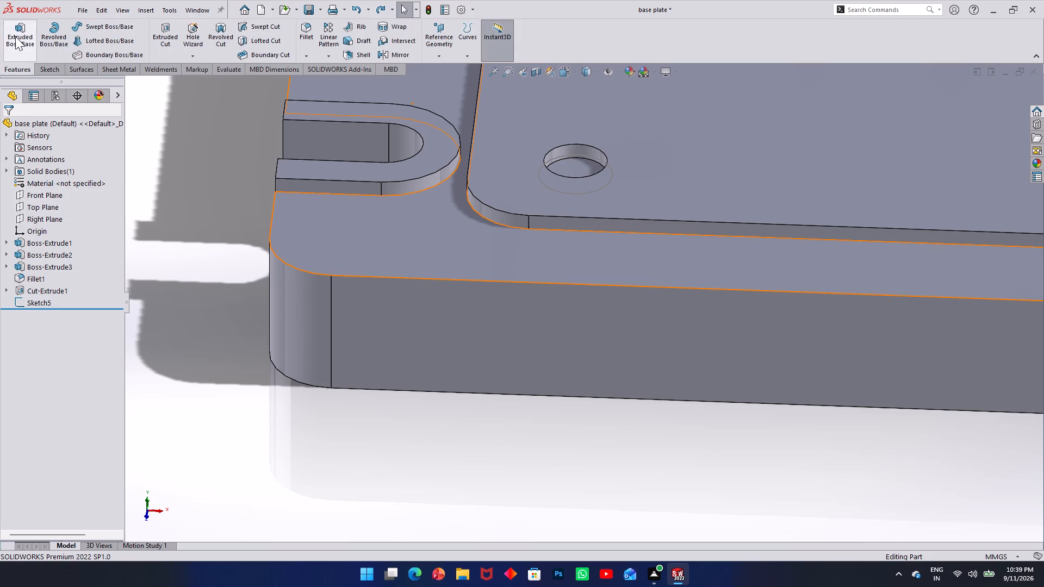
click(165, 32)
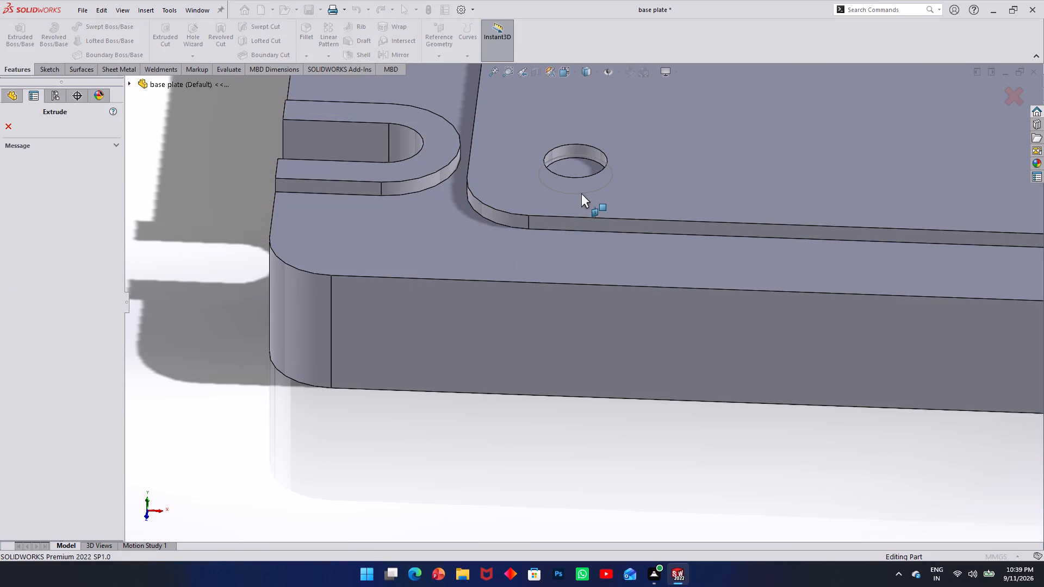
click(581, 193)
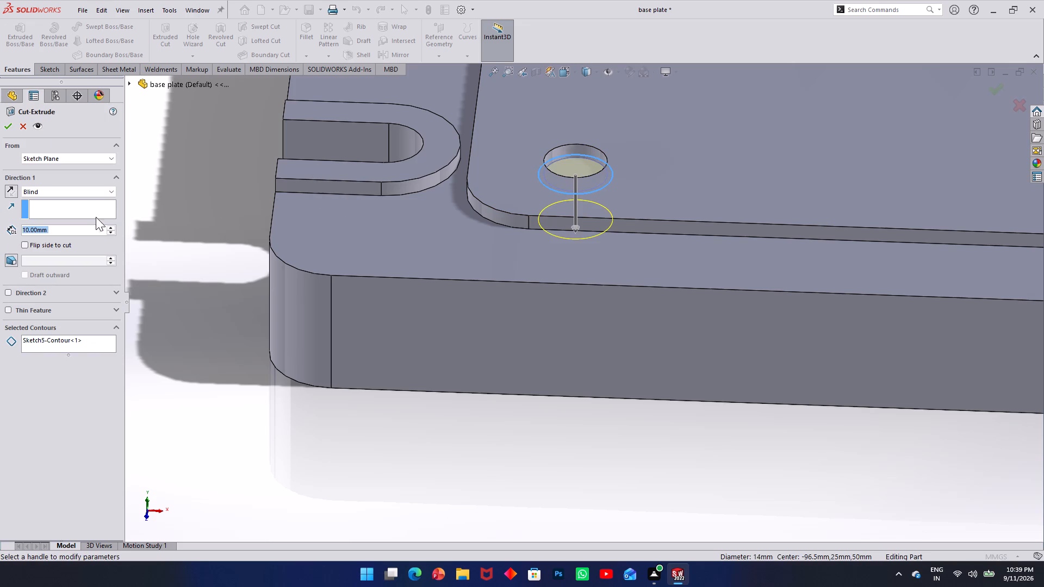
middle_drag(359, 278, 363, 223)
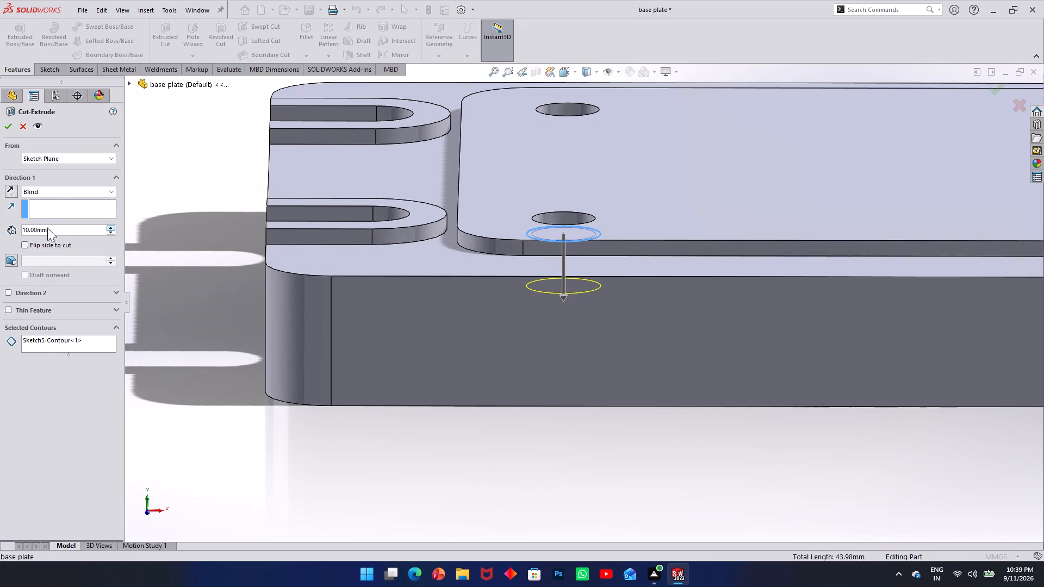
drag(67, 229, 10, 231)
click(61, 189)
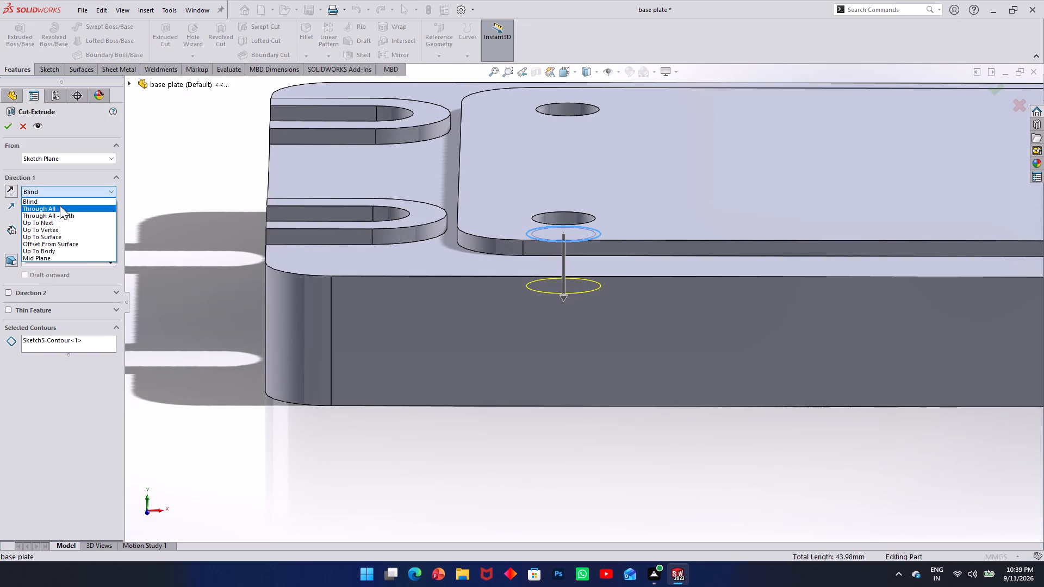
click(85, 150)
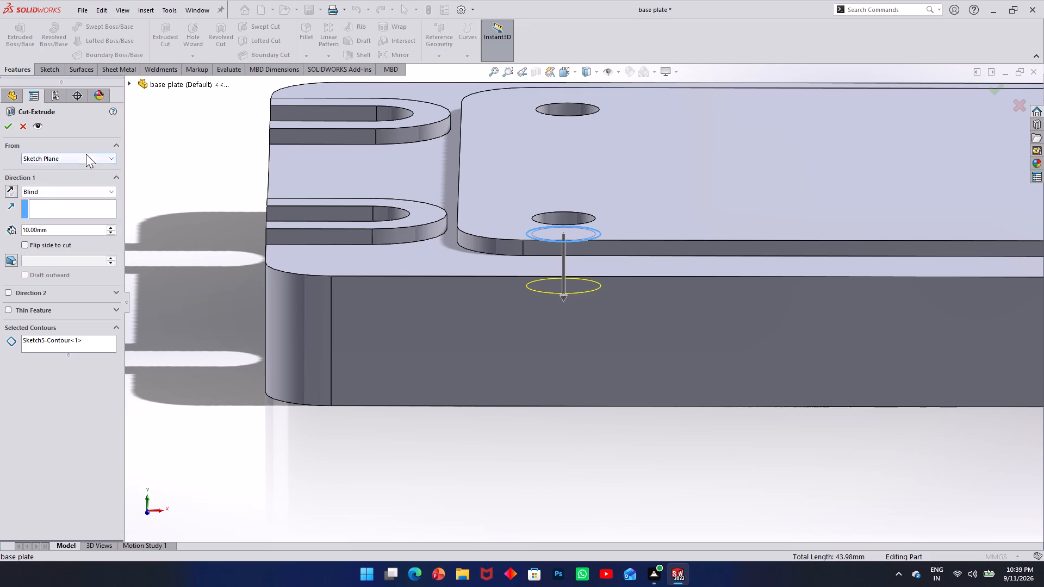
click(86, 154)
click(70, 189)
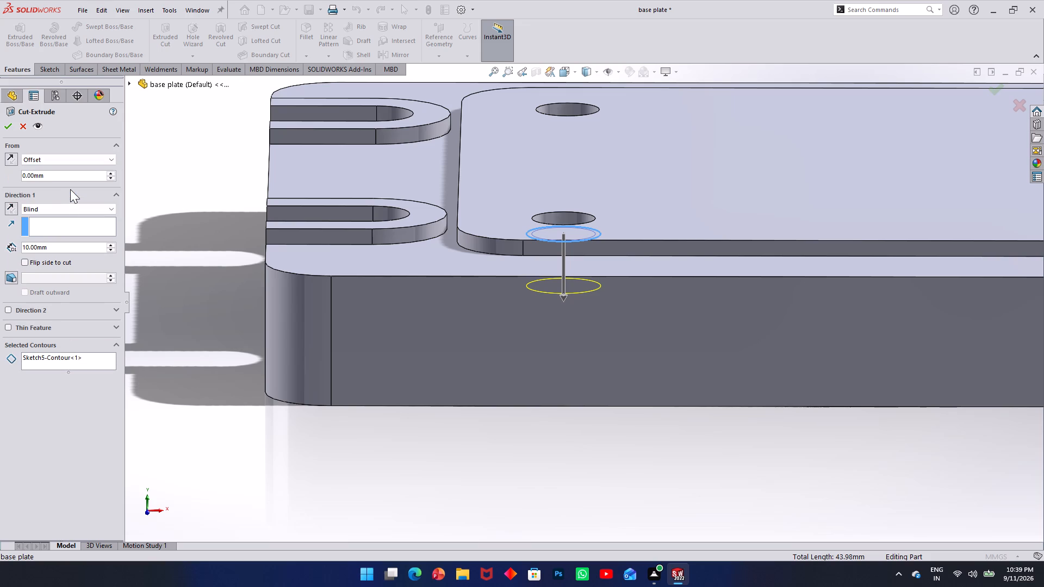
drag(56, 180, 0, 177)
text(18)
key(Return)
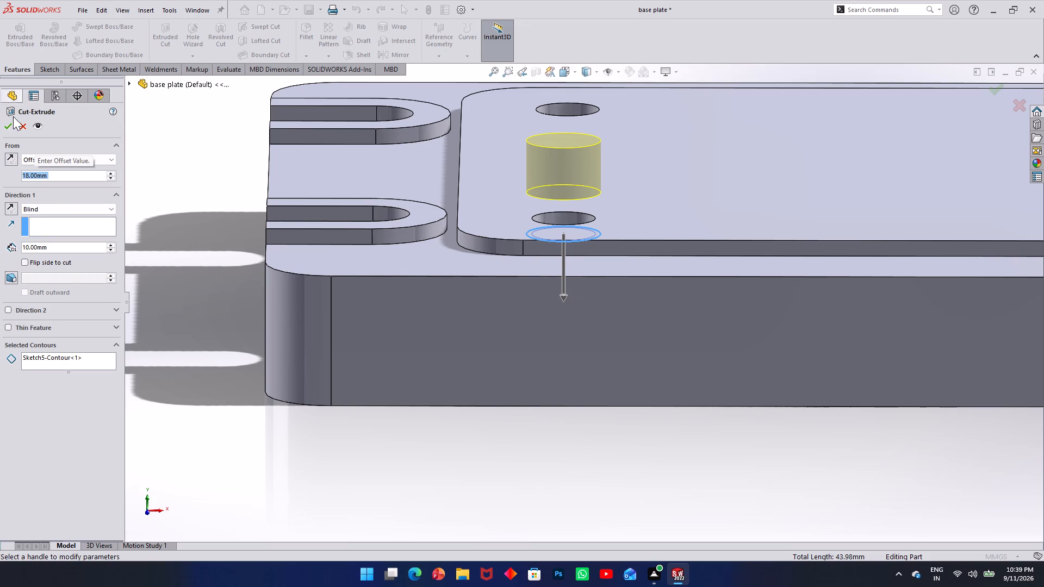
click(16, 158)
middle_drag(339, 239, 344, 100)
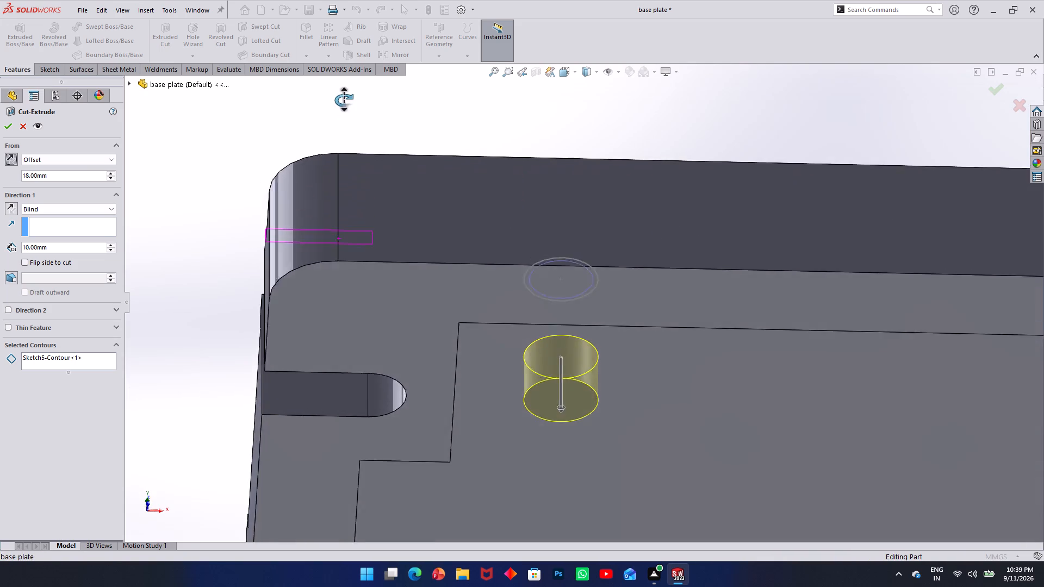
middle_drag(344, 100, 352, 70)
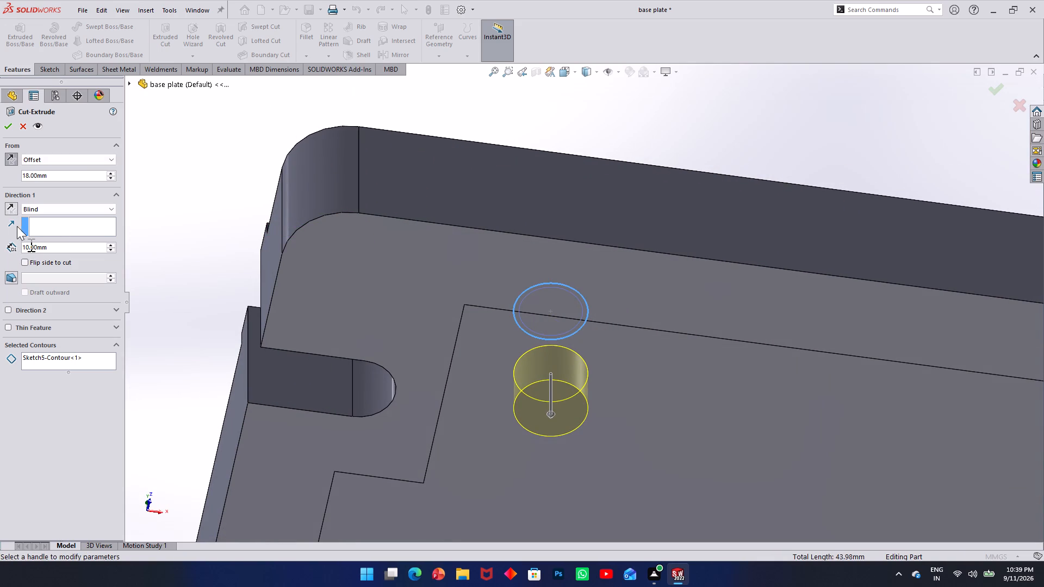
click(13, 209)
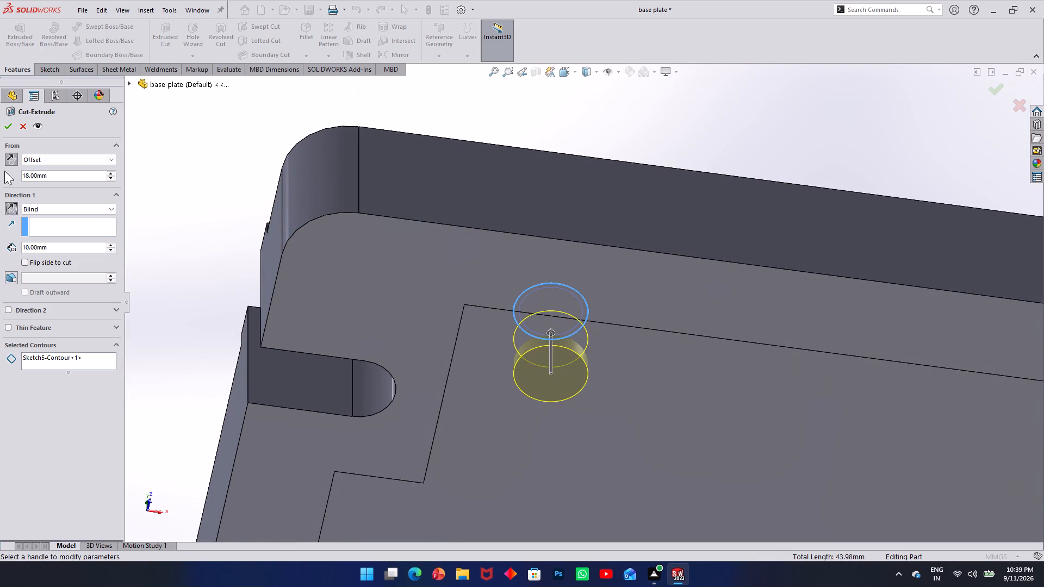
click(11, 126)
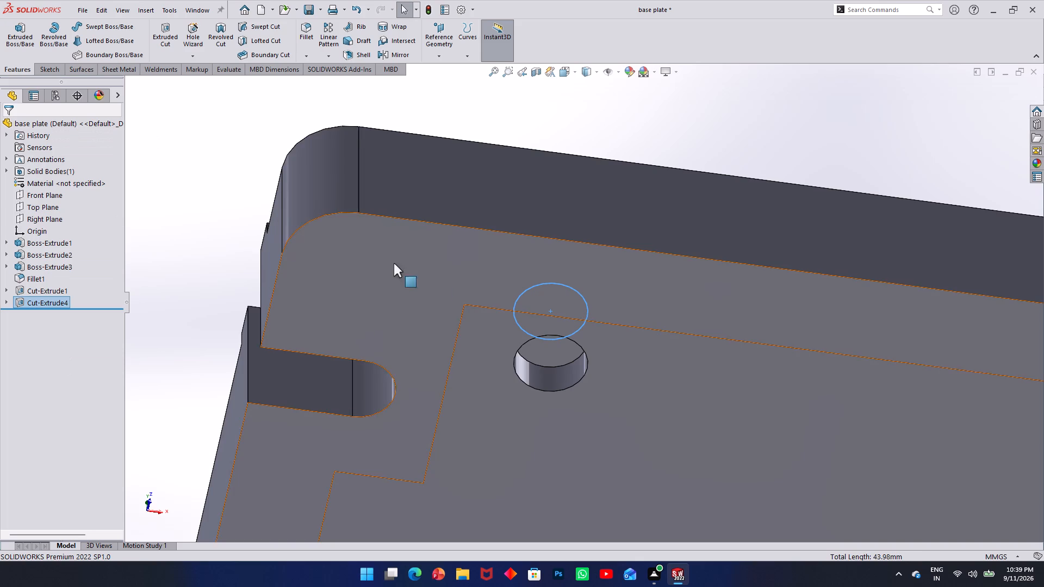
Examine the new cut from below the plate and the pad's corner hole from above, including its faces and the feature behind them.
middle_drag(442, 269, 434, 164)
middle_click(499, 154)
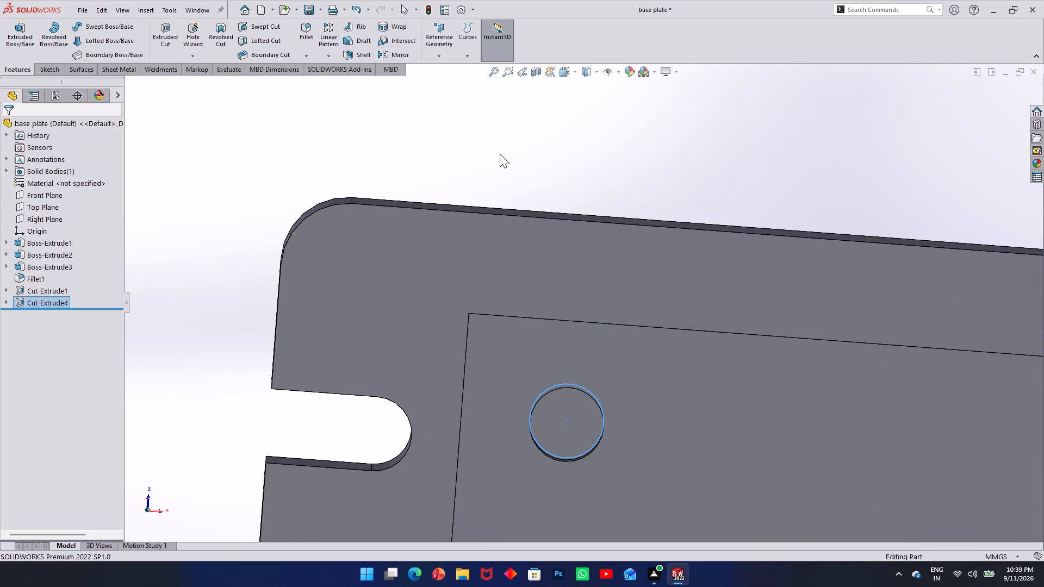
click(499, 159)
middle_drag(519, 184, 637, 426)
scroll(592, 429, up, 1)
scroll(535, 171, up, 6)
middle_drag(523, 196, 501, 329)
scroll(482, 348, down, 4)
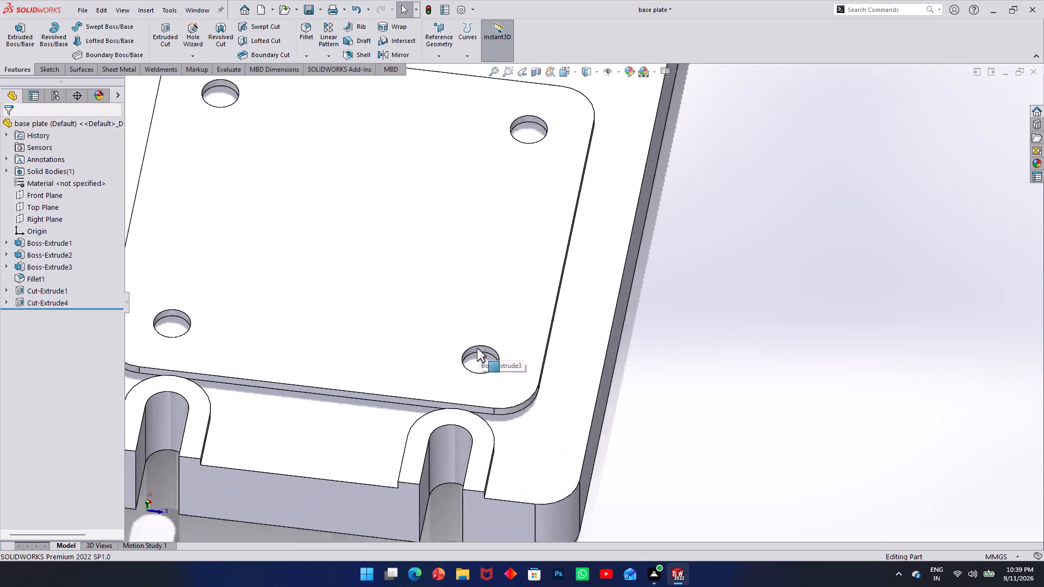
scroll(477, 348, down, 1)
click(483, 348)
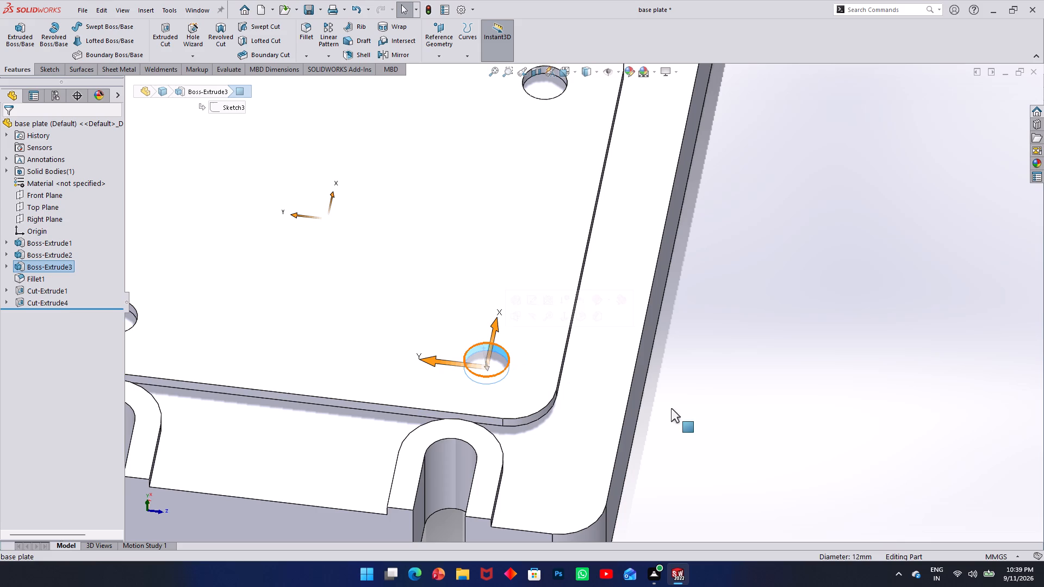
click(715, 410)
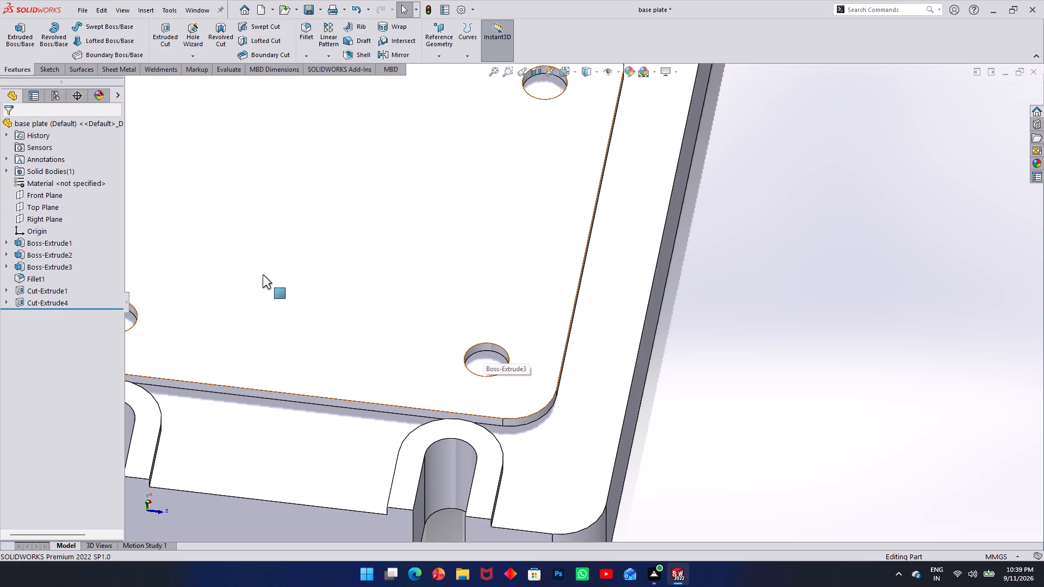
click(477, 358)
click(730, 390)
click(481, 349)
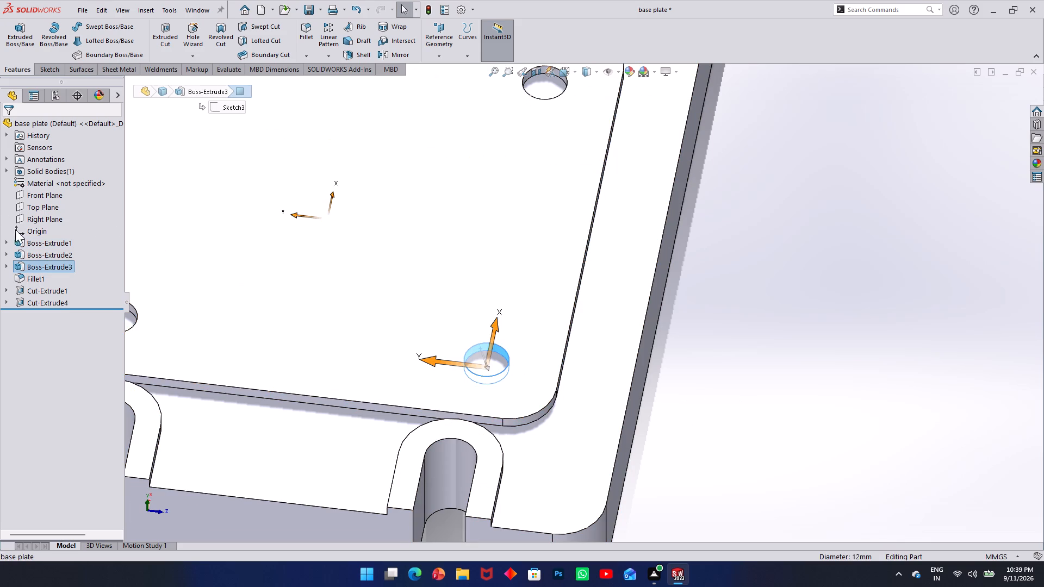
click(6, 265)
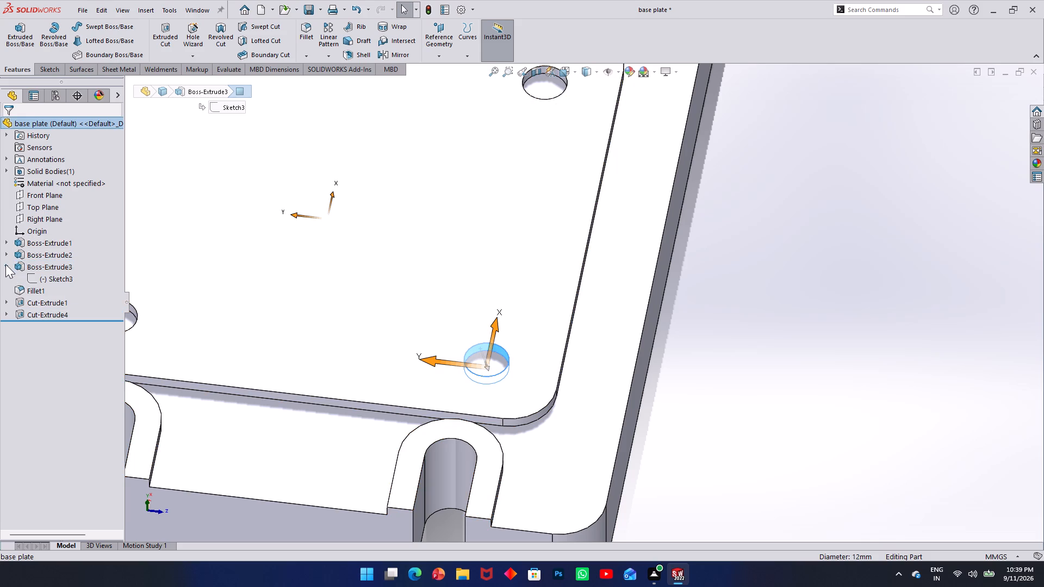
drag(830, 426, 825, 425)
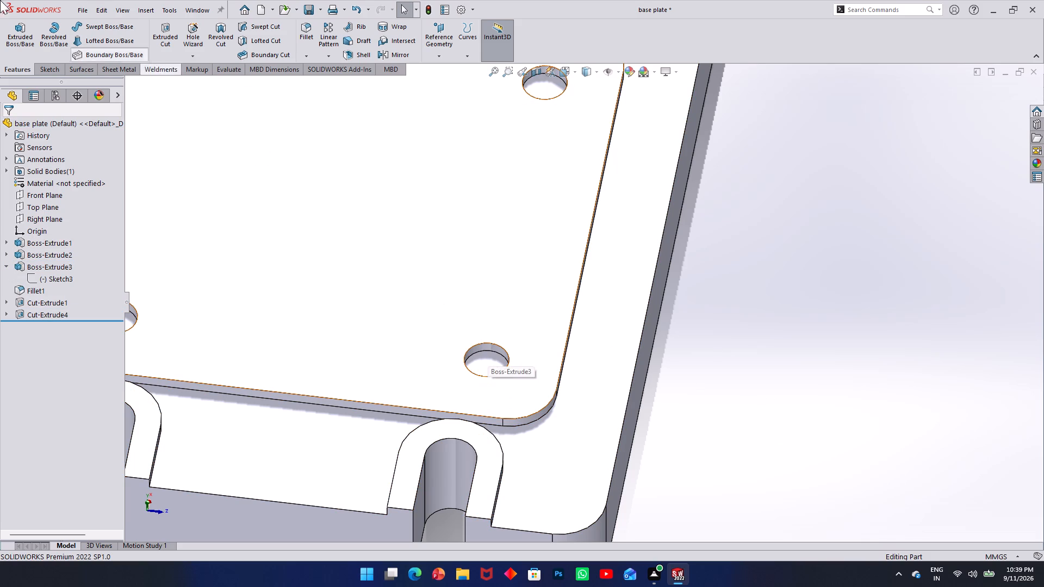
Sketch on the floor of the pad's corner hole by converting the hole's 12 mm circular bottom edge, and finish the sketch.
click(41, 73)
click(14, 33)
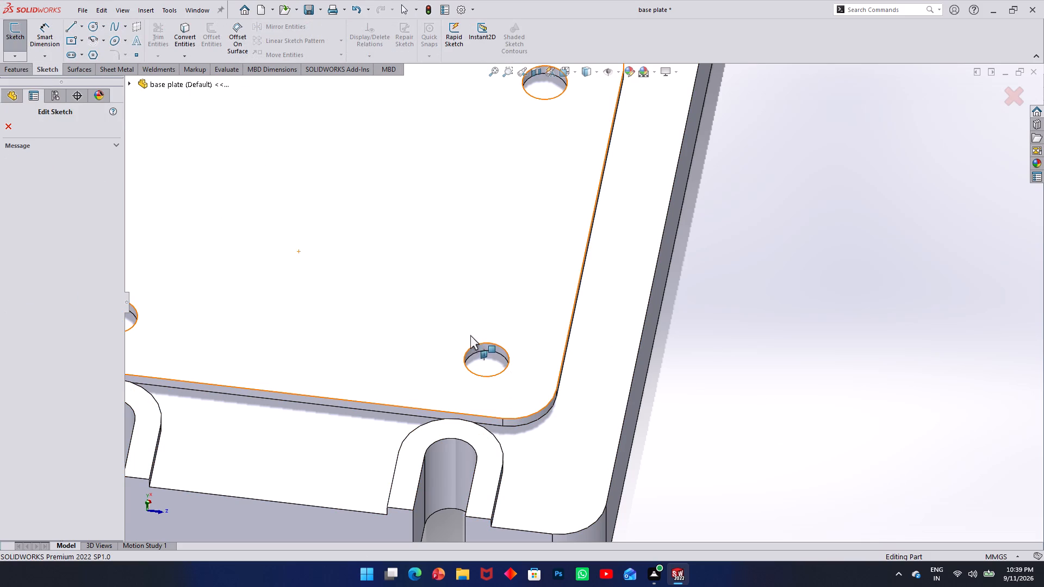
click(483, 353)
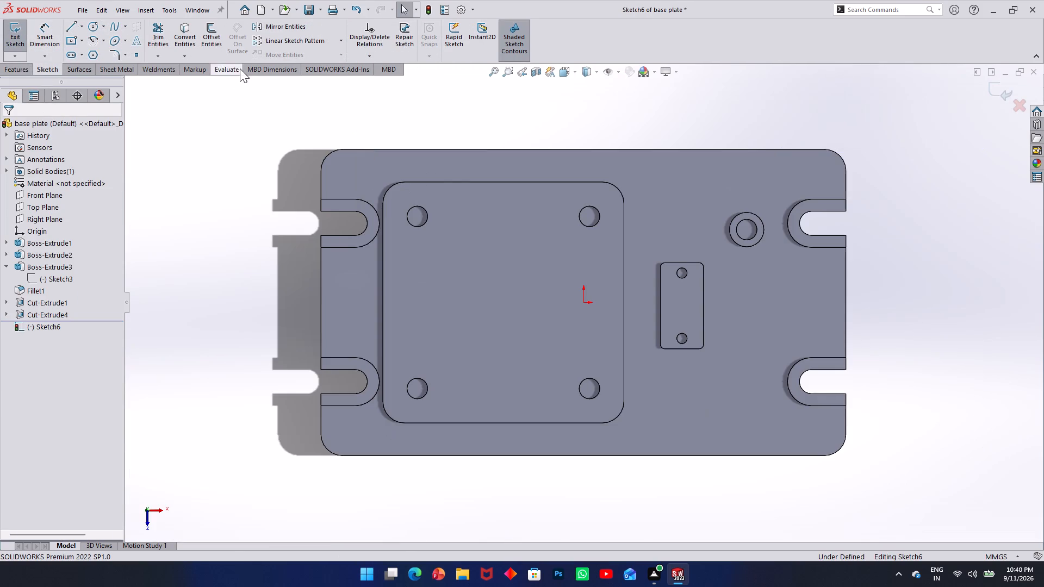
click(193, 34)
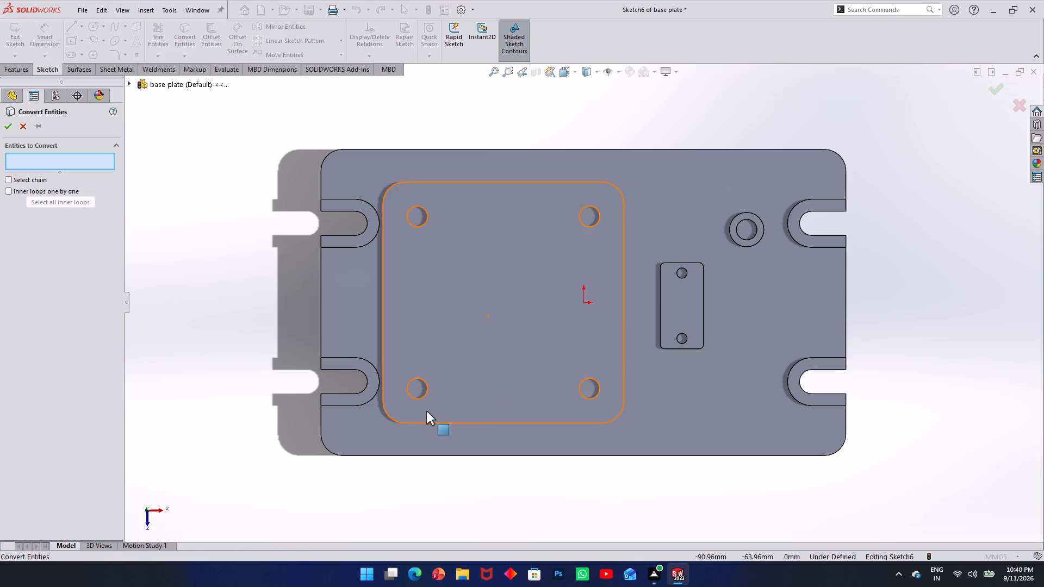
scroll(426, 409, down, 4)
middle_drag(449, 325, 449, 228)
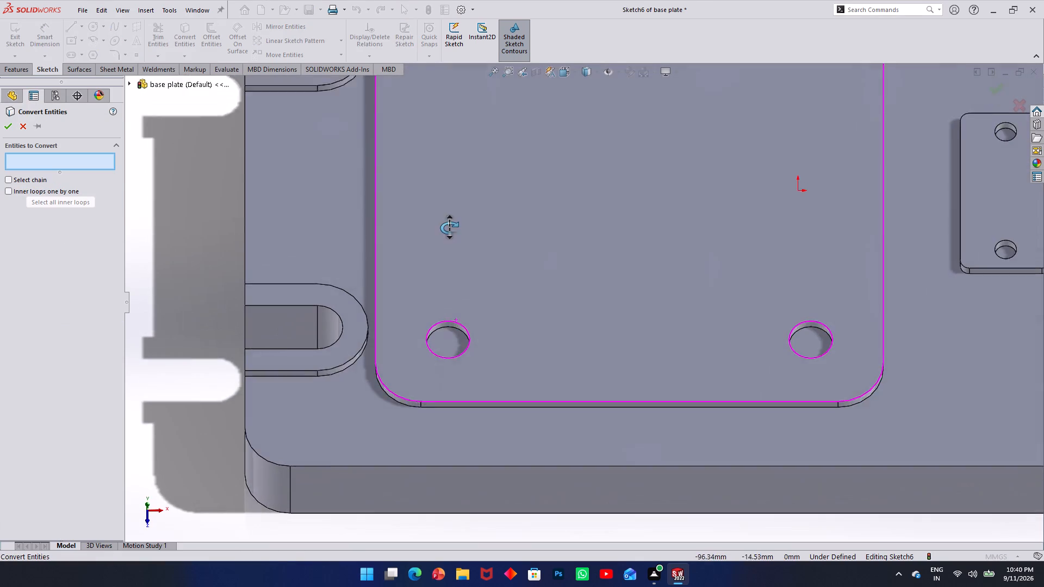
middle_drag(449, 228, 452, 215)
middle_drag(409, 313, 400, 298)
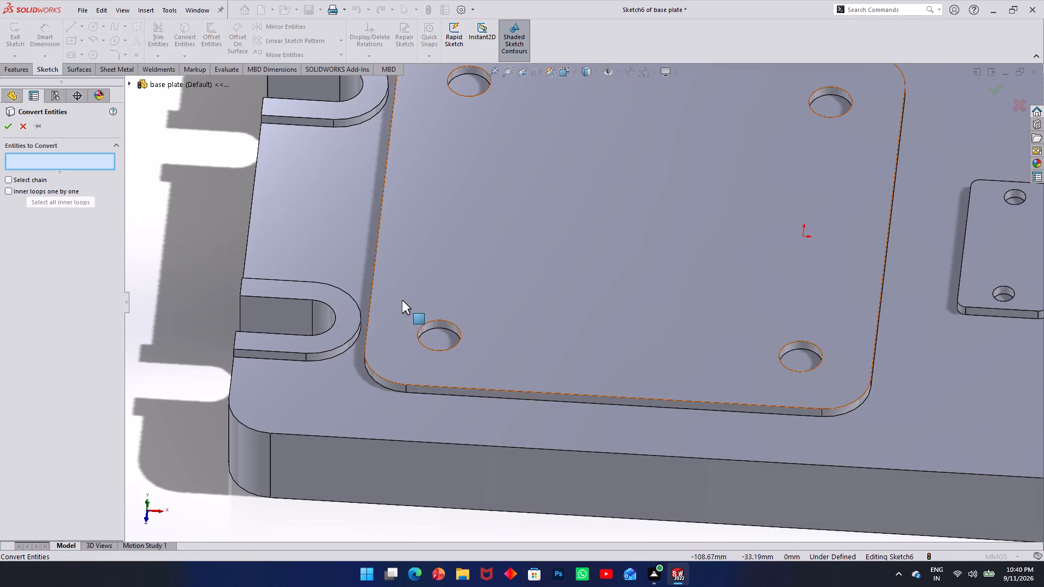
click(430, 329)
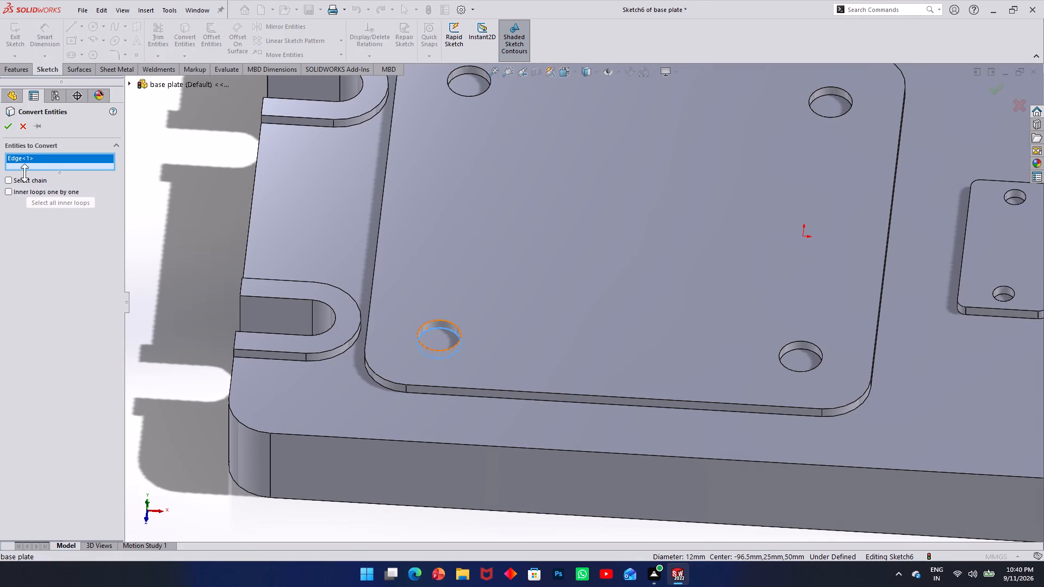
click(6, 127)
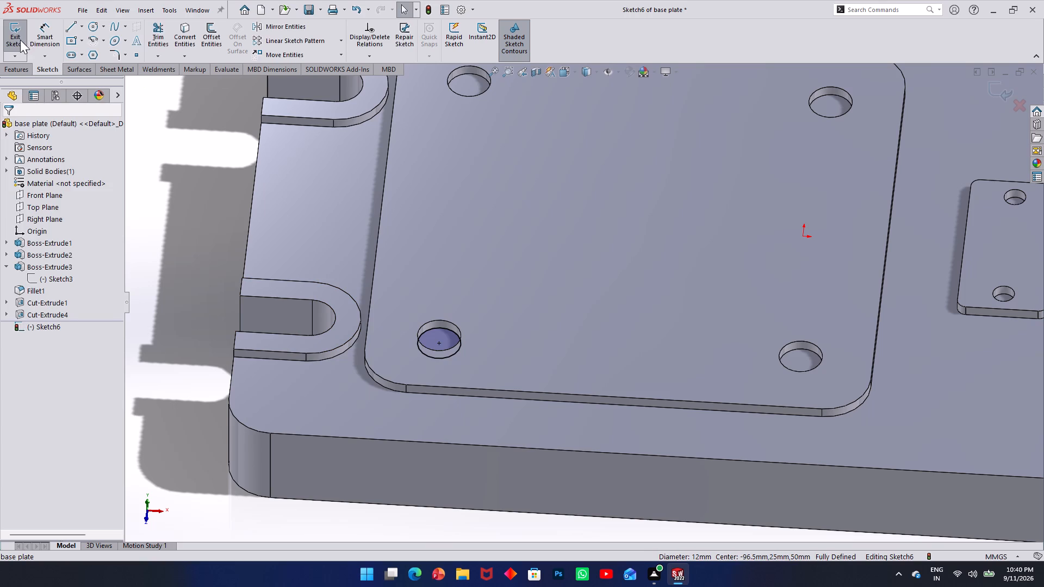
click(21, 39)
Cut the converted 12 mm circle from the sketch plane with the Up To Next end condition.
click(20, 69)
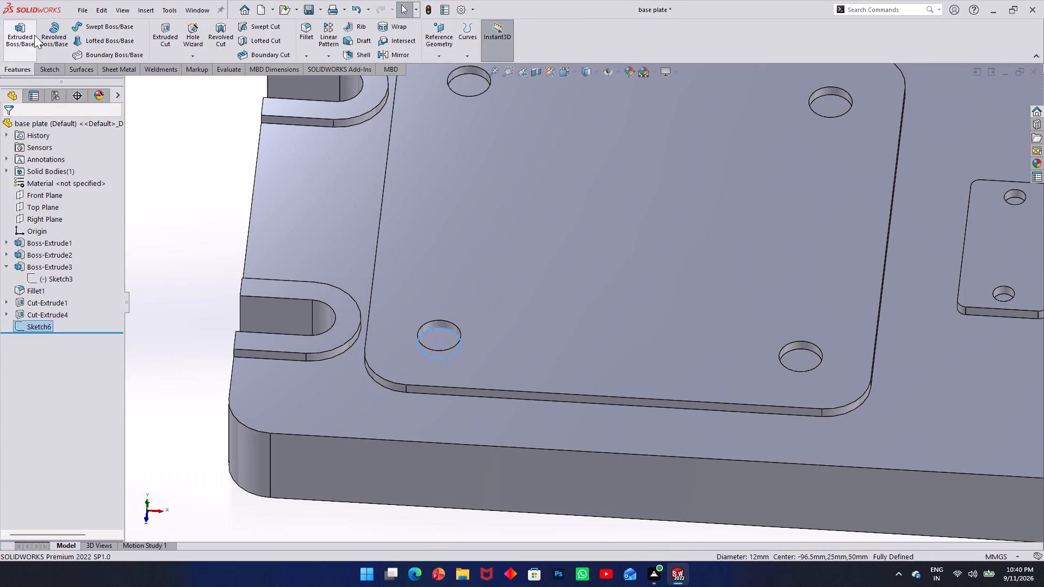
click(164, 28)
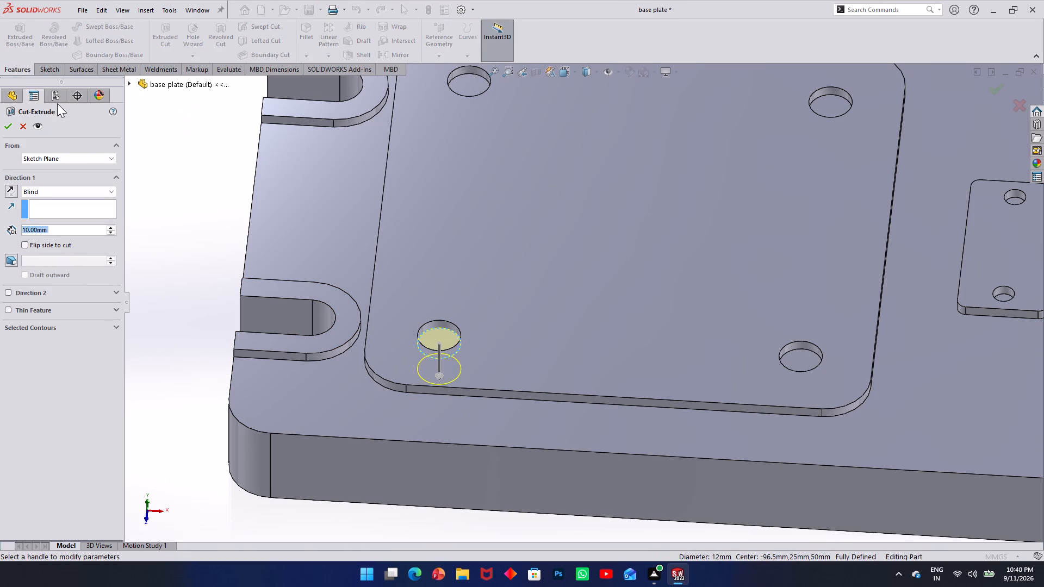
click(66, 159)
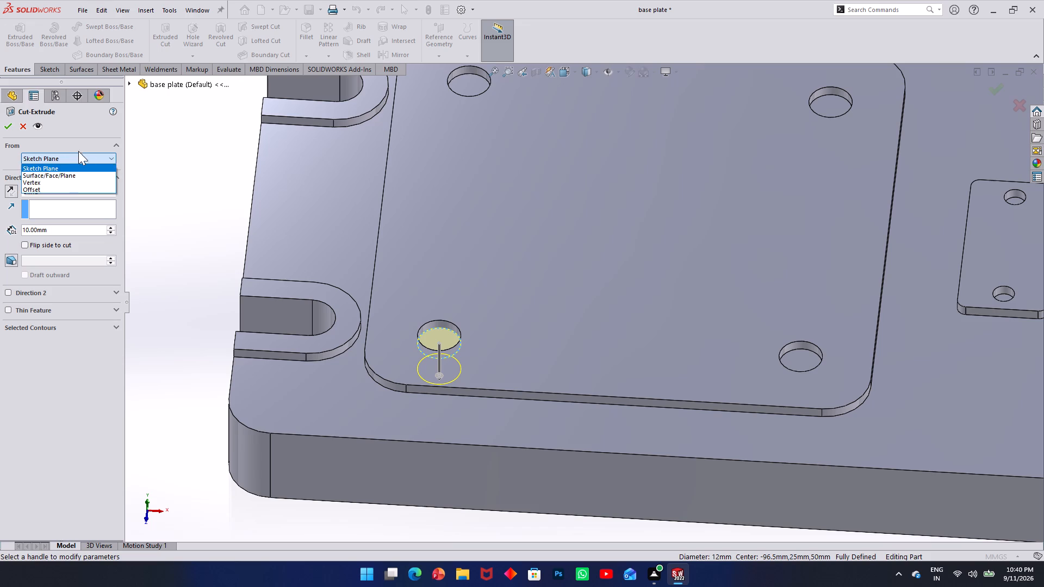
click(79, 153)
click(78, 184)
click(78, 188)
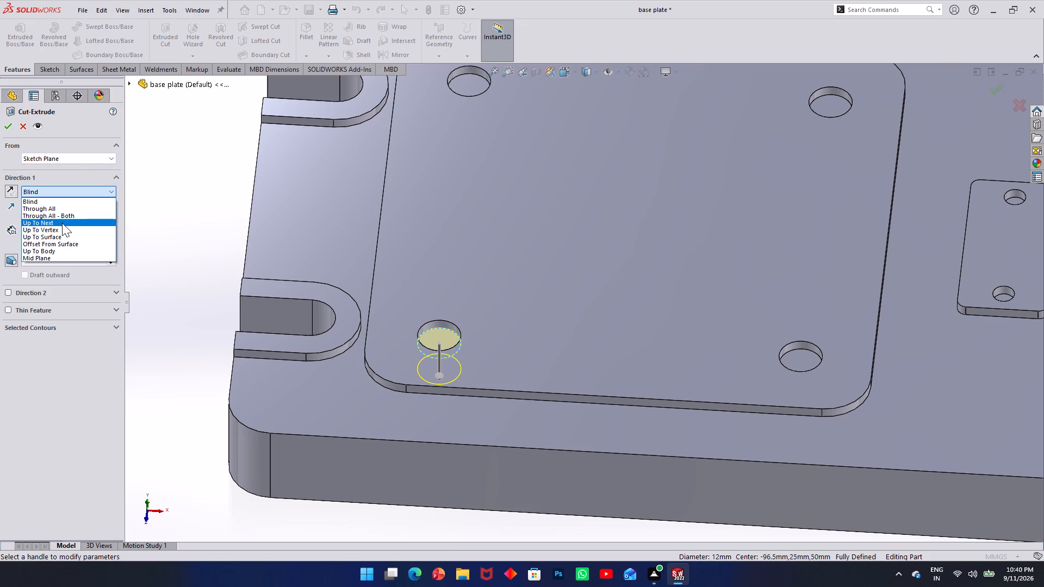
click(62, 223)
click(9, 128)
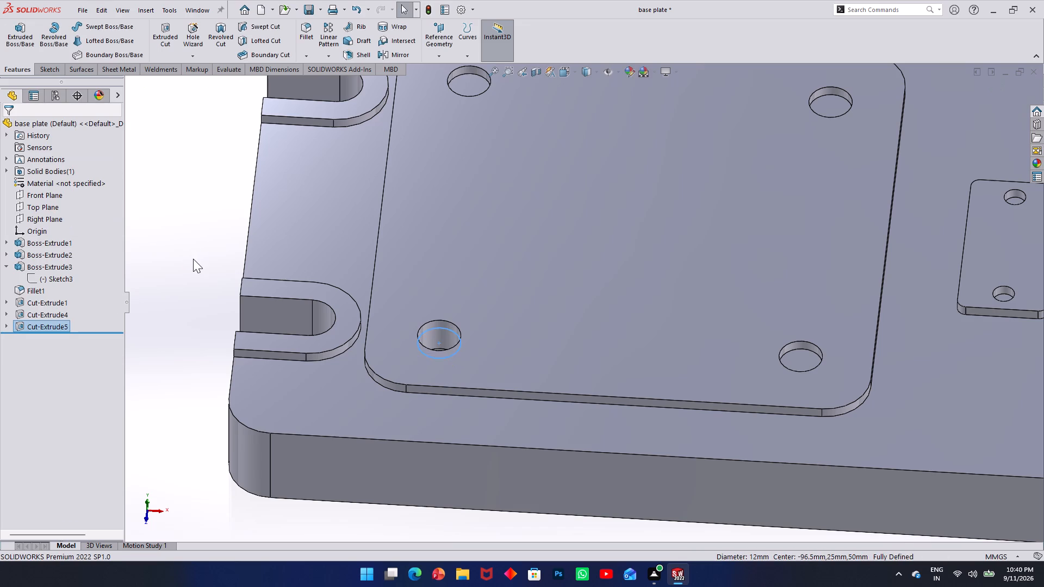
Examine the finished stepped hole from beneath the plate and look over the whole base plate from above.
scroll(320, 242, up, 4)
middle_drag(342, 258, 355, 70)
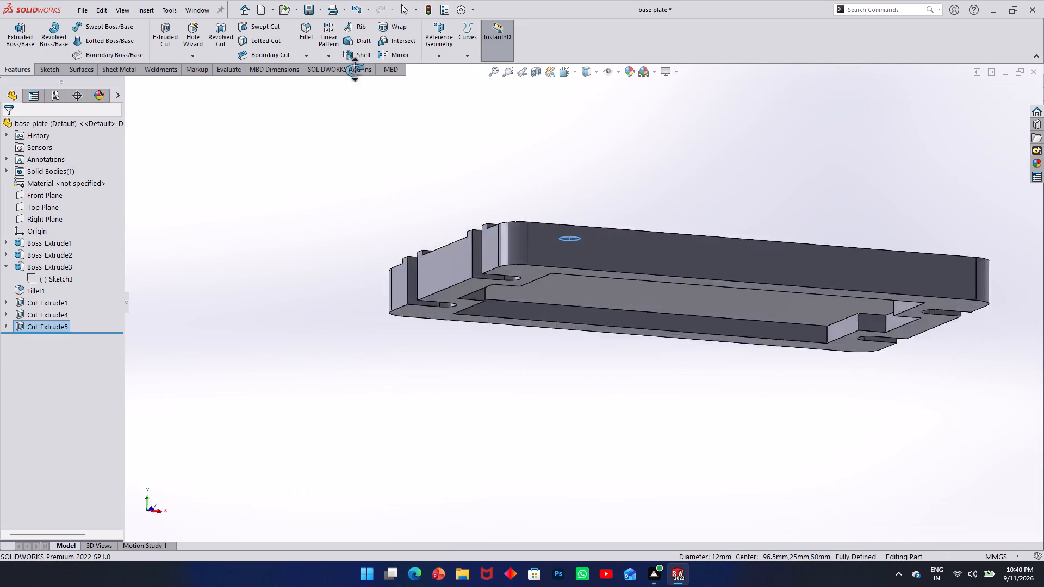
middle_drag(355, 70, 347, 24)
middle_drag(409, 173, 408, 121)
click(352, 192)
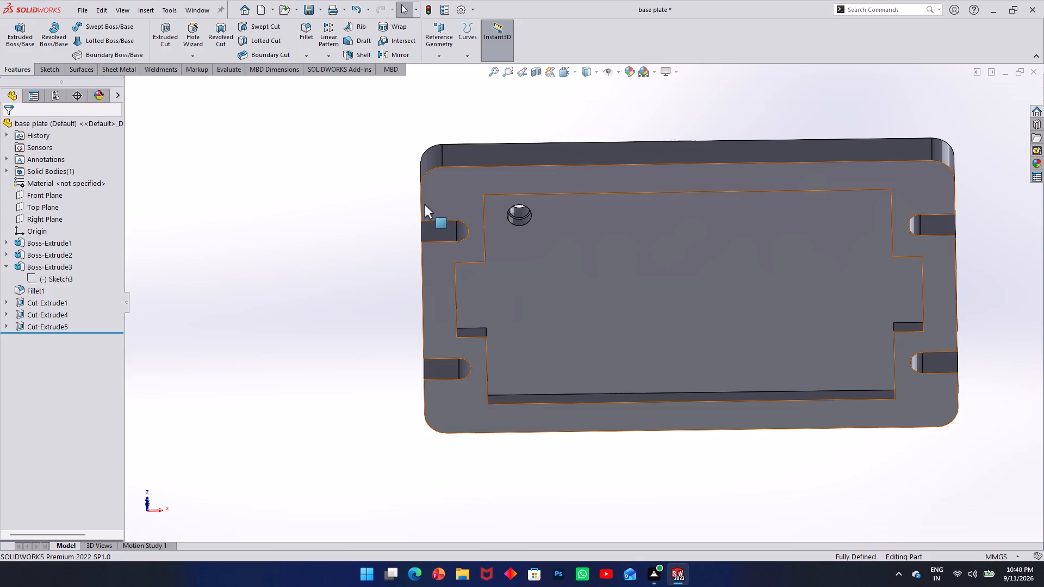
scroll(496, 182, down, 3)
scroll(556, 213, down, 2)
scroll(569, 267, down, 2)
middle_drag(579, 214, 579, 245)
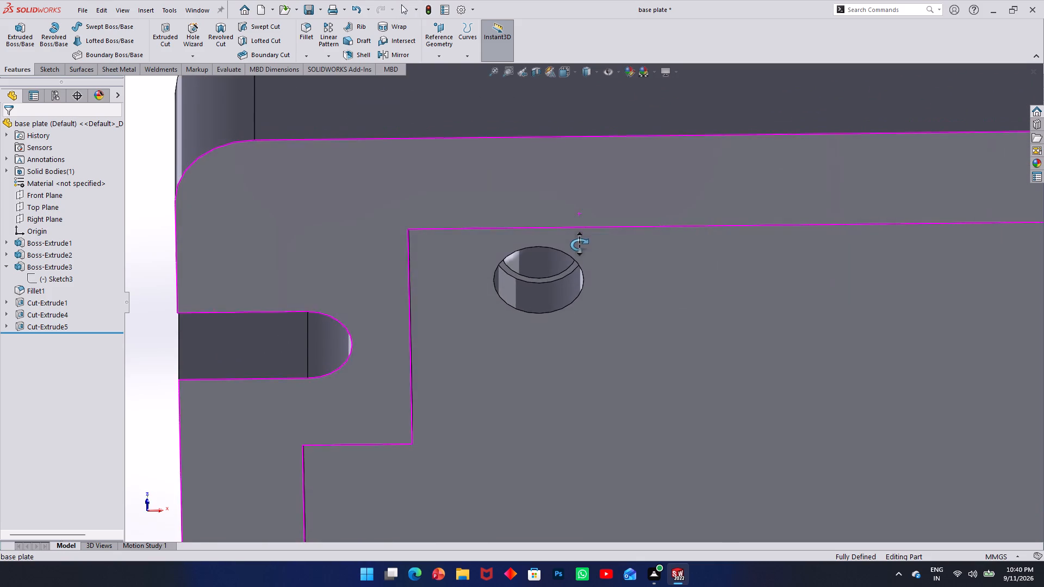
middle_drag(579, 245, 579, 245)
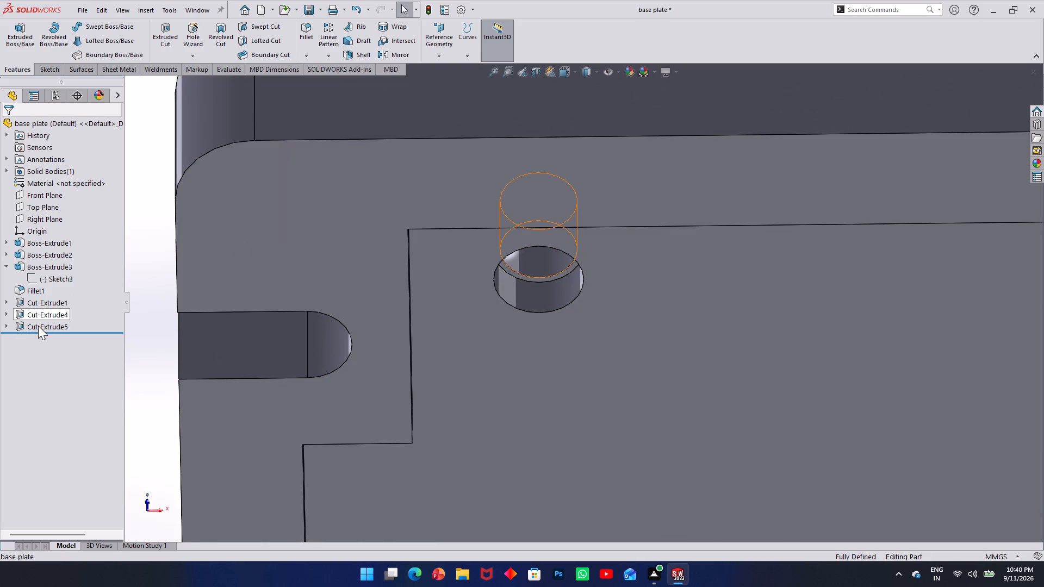
scroll(505, 314, up, 9)
middle_drag(639, 276, 639, 278)
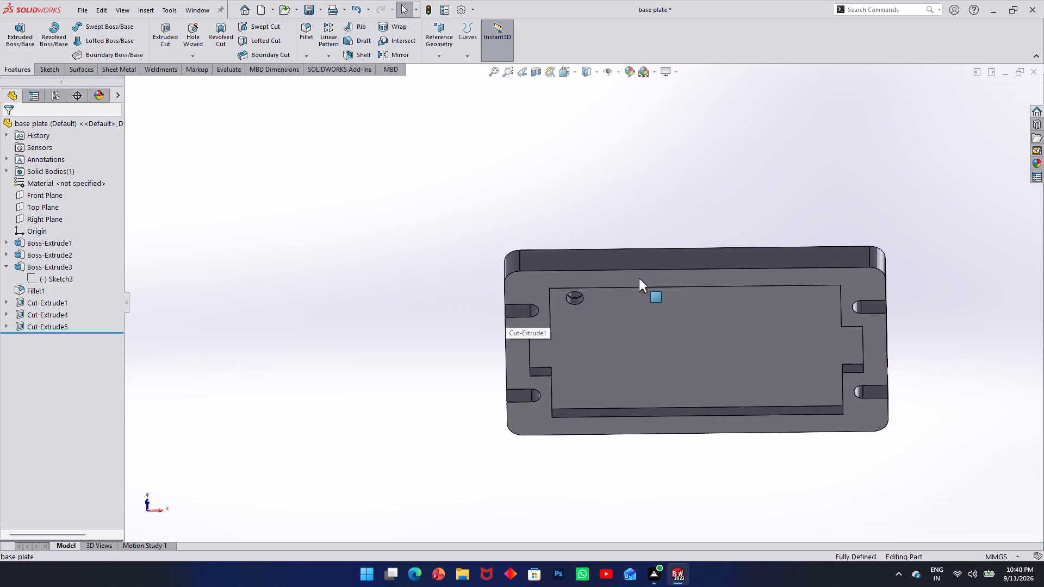
middle_drag(639, 278, 641, 303)
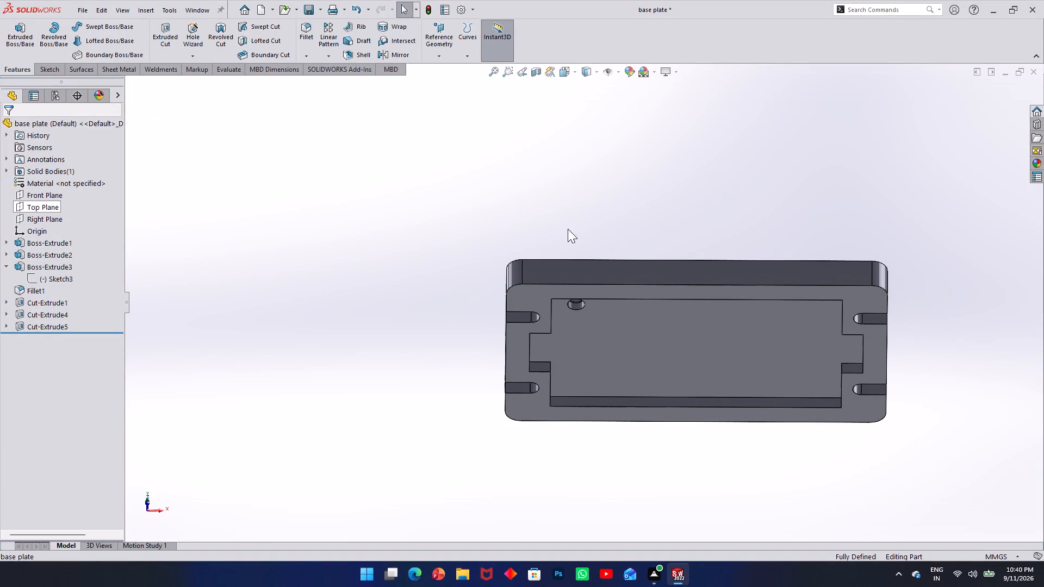
scroll(560, 210, up, 1)
scroll(637, 266, up, 1)
scroll(710, 293, down, 5)
middle_drag(655, 279, 650, 443)
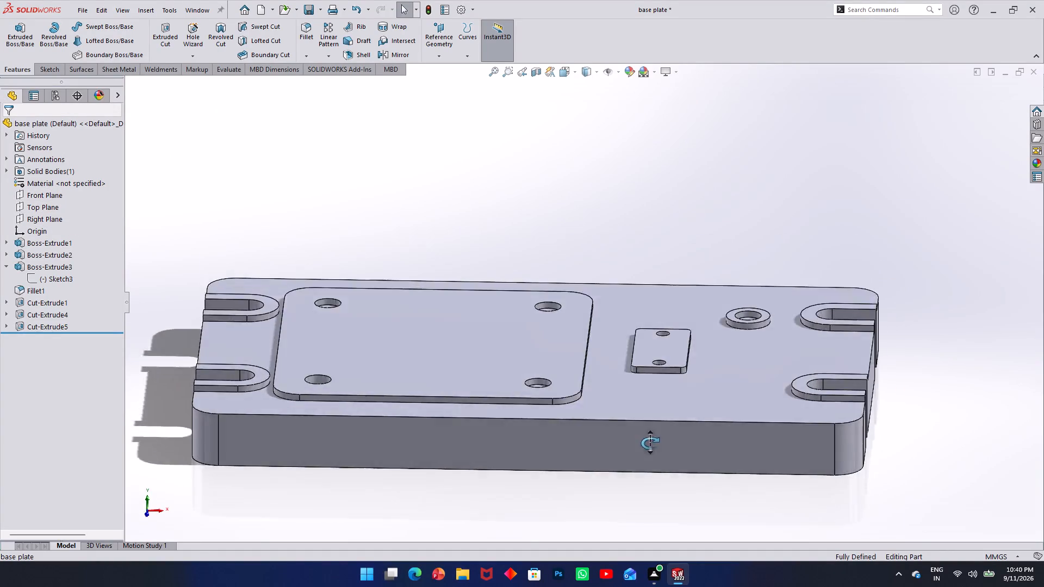
middle_drag(650, 443, 661, 442)
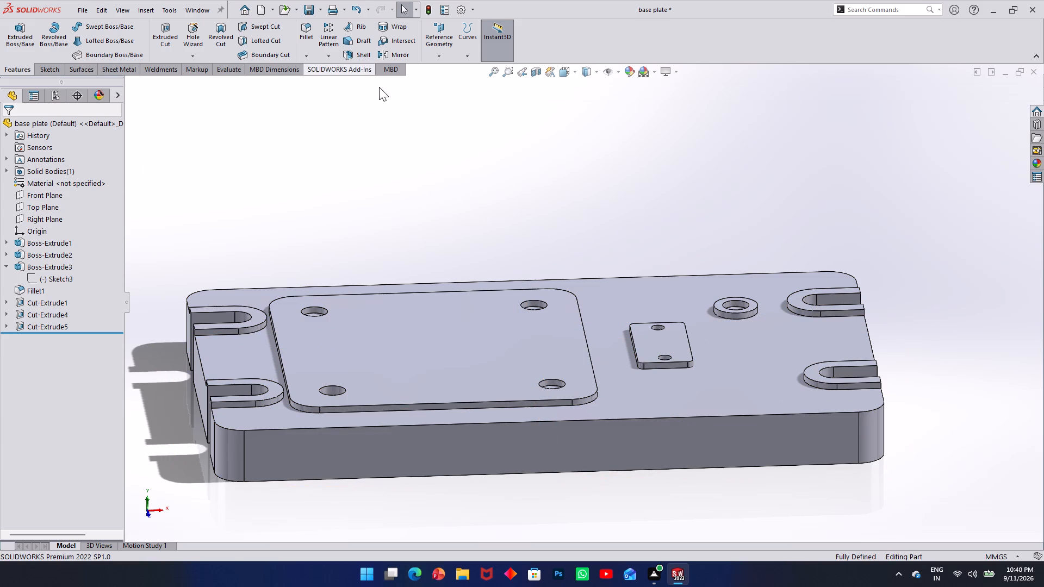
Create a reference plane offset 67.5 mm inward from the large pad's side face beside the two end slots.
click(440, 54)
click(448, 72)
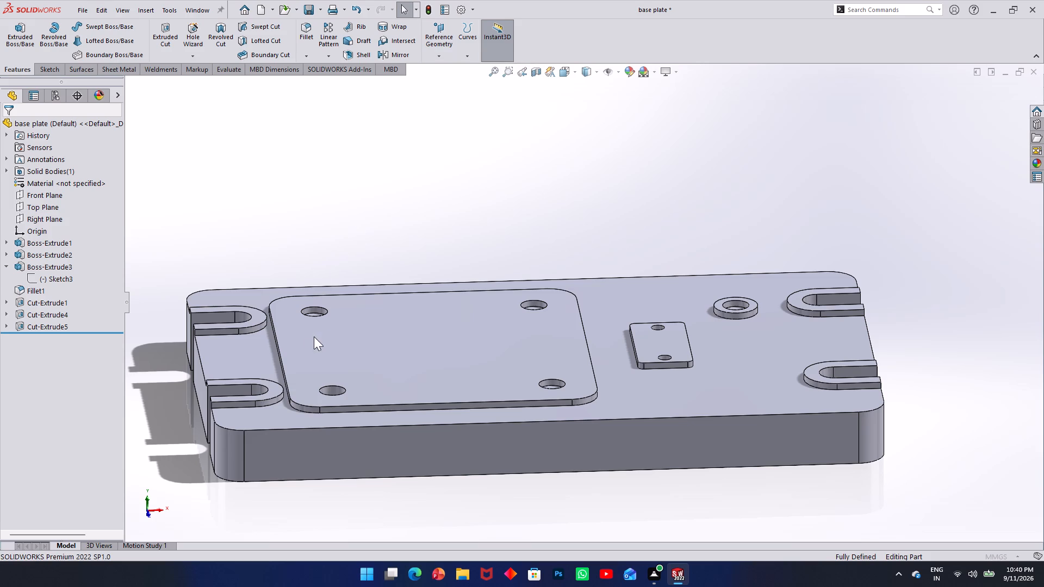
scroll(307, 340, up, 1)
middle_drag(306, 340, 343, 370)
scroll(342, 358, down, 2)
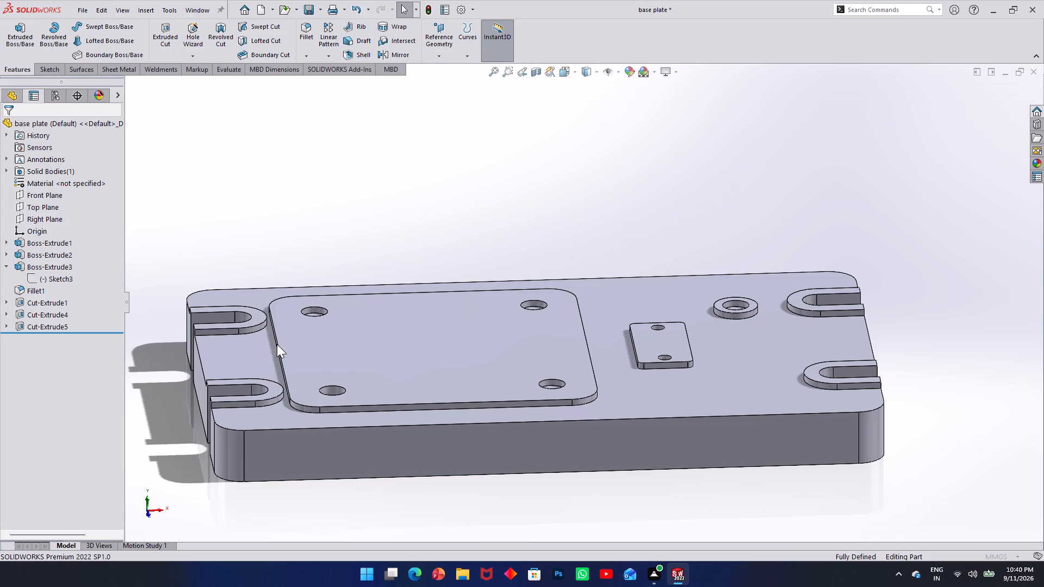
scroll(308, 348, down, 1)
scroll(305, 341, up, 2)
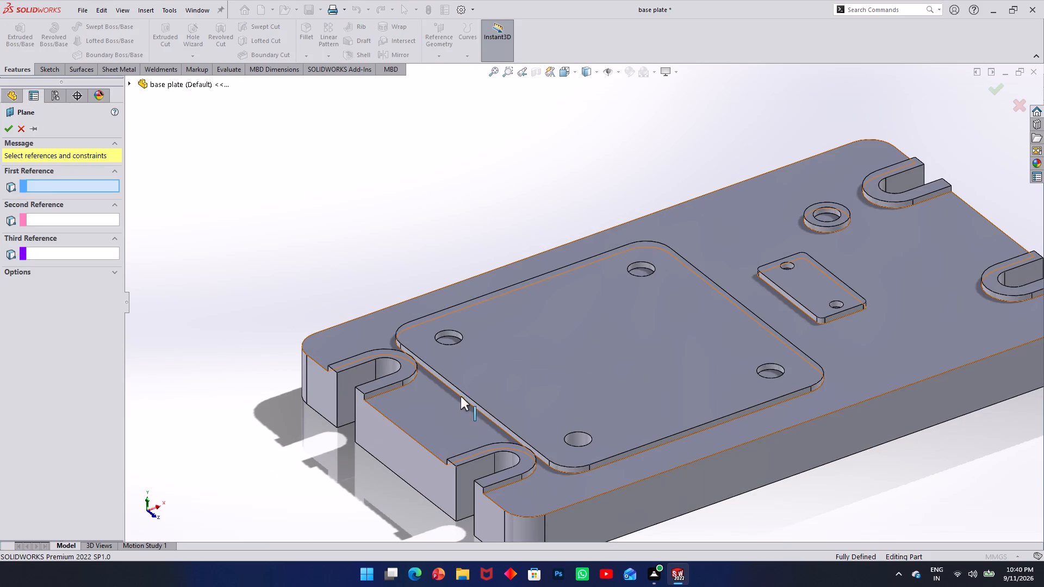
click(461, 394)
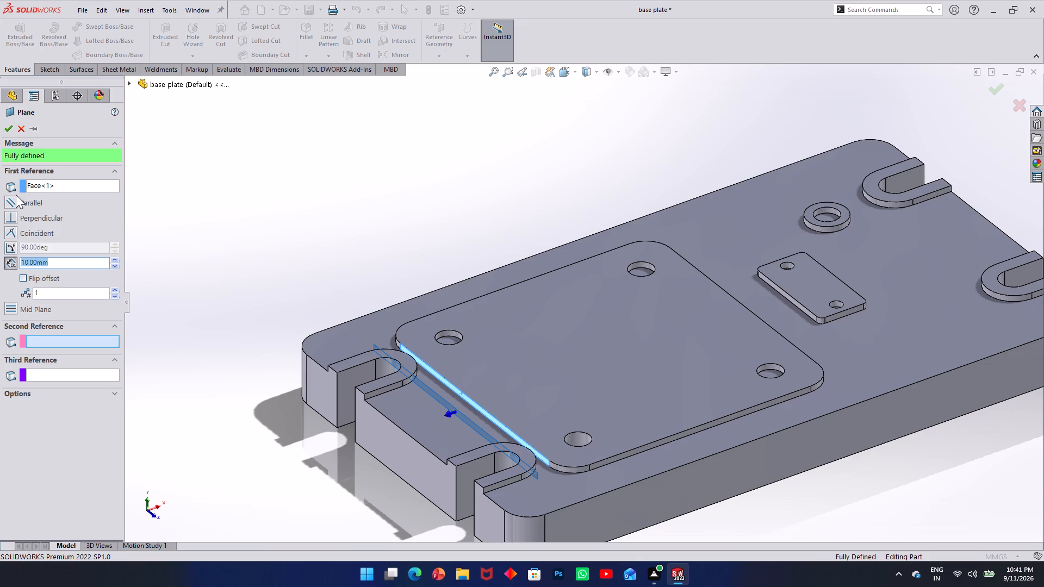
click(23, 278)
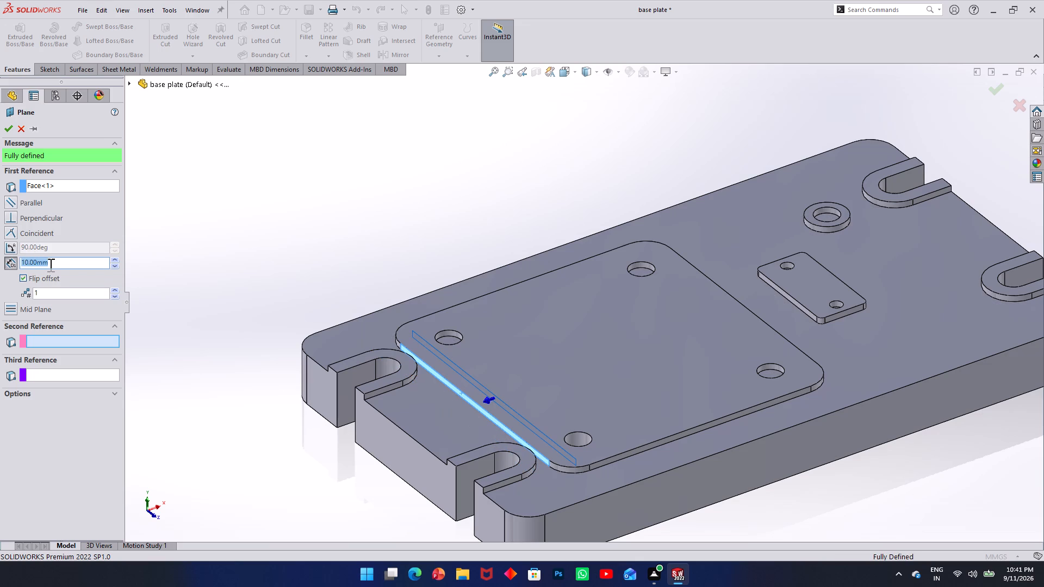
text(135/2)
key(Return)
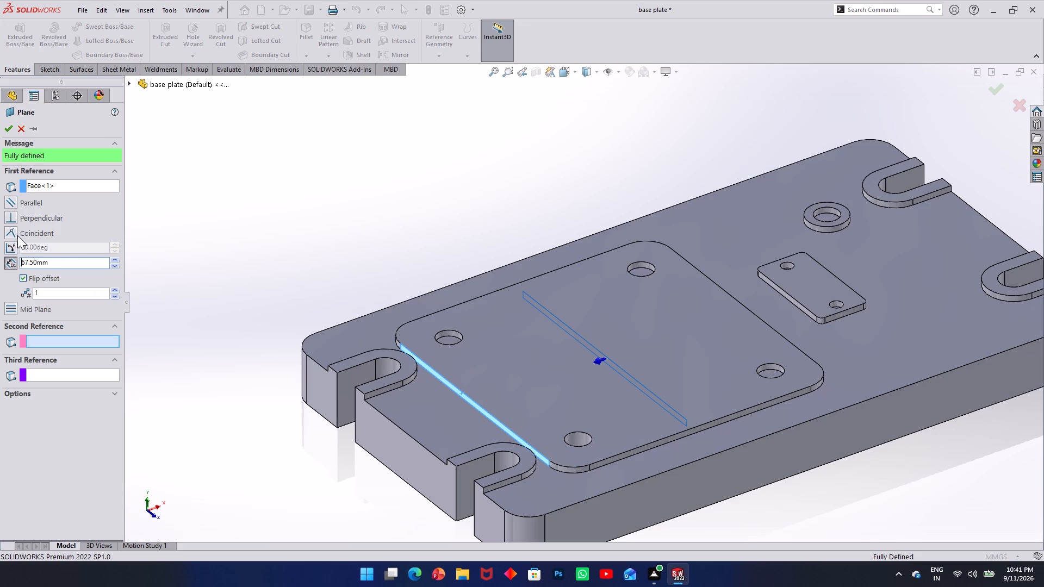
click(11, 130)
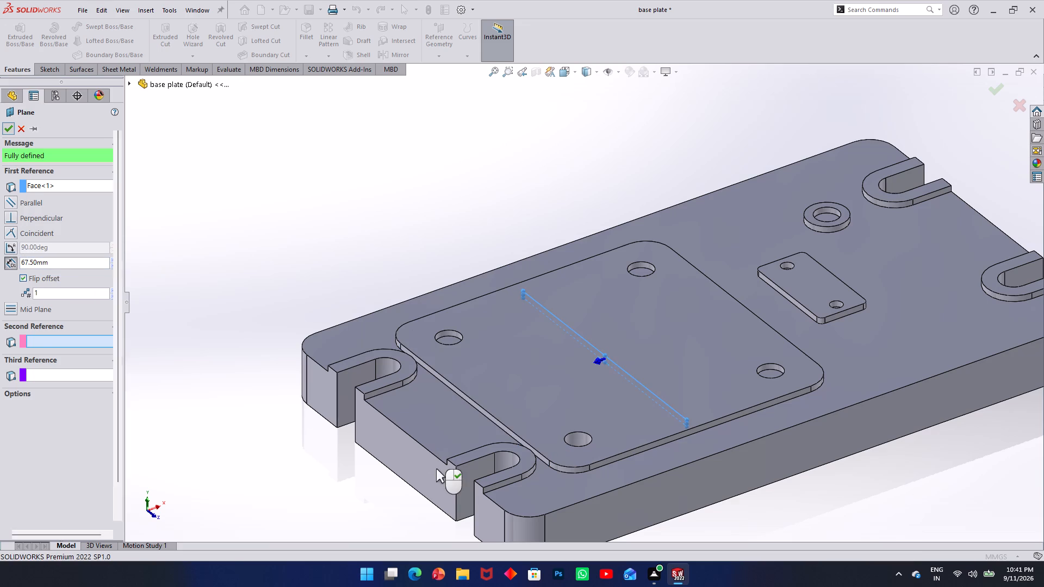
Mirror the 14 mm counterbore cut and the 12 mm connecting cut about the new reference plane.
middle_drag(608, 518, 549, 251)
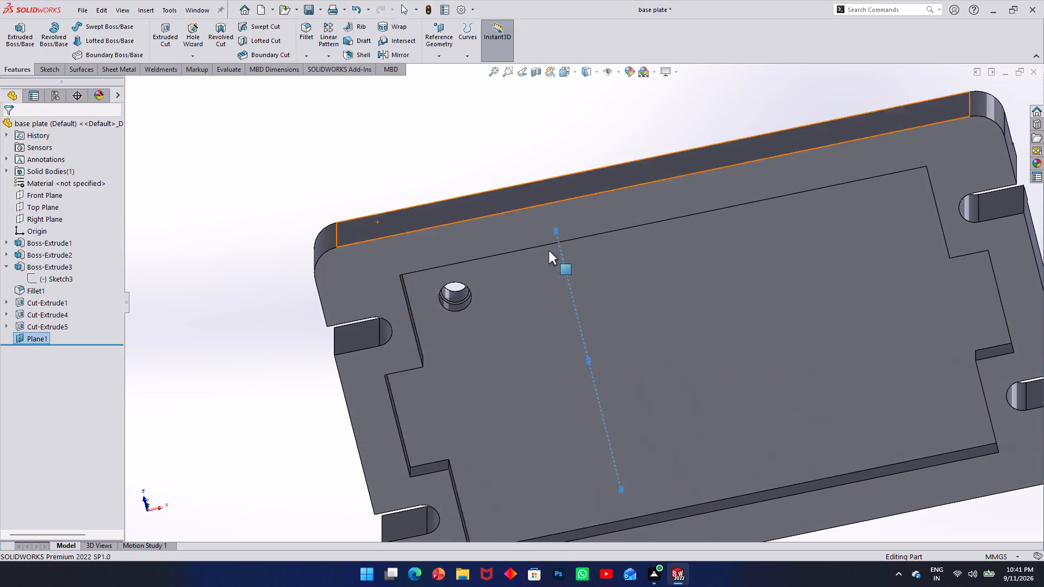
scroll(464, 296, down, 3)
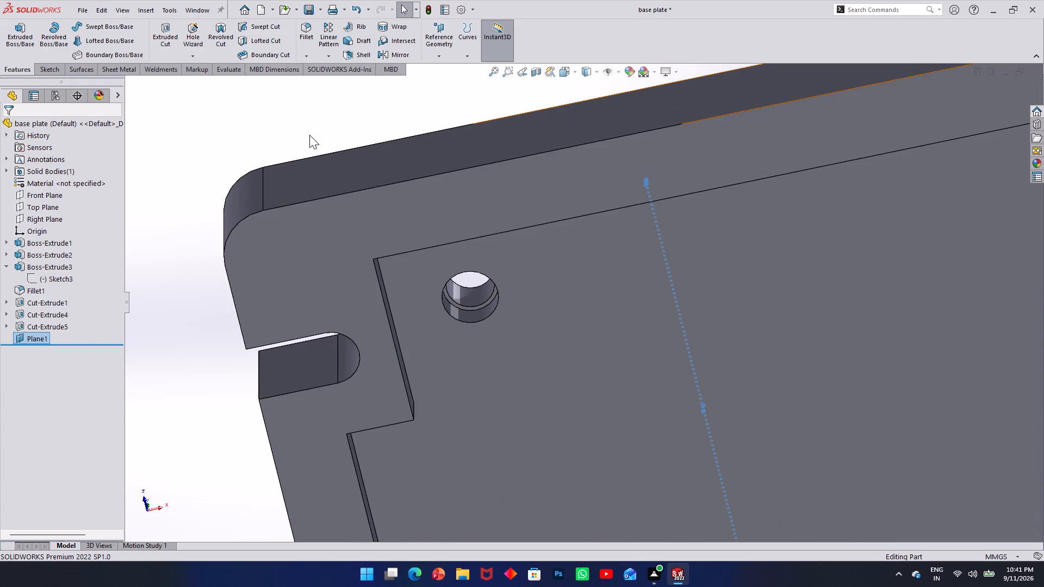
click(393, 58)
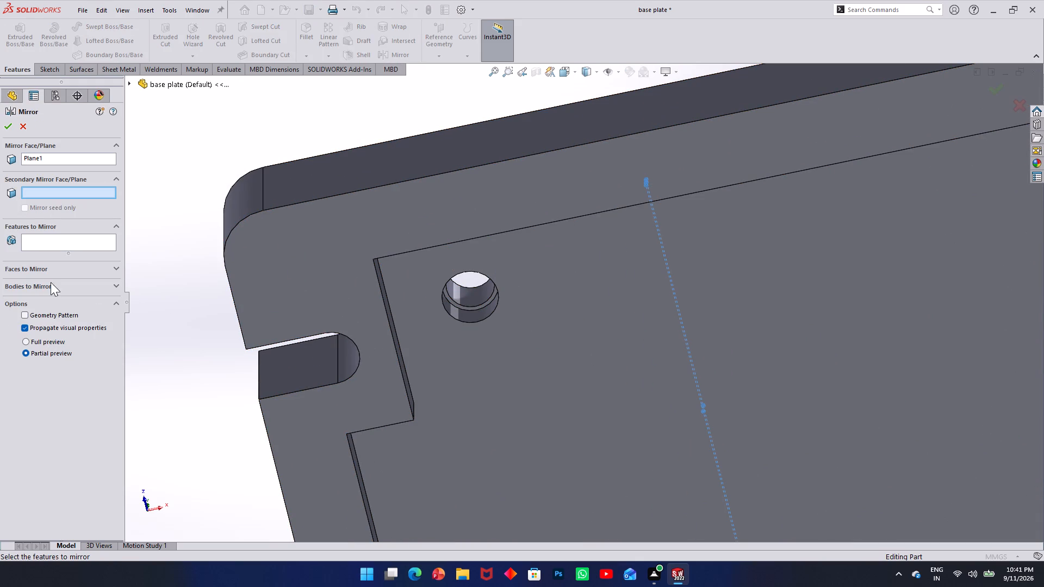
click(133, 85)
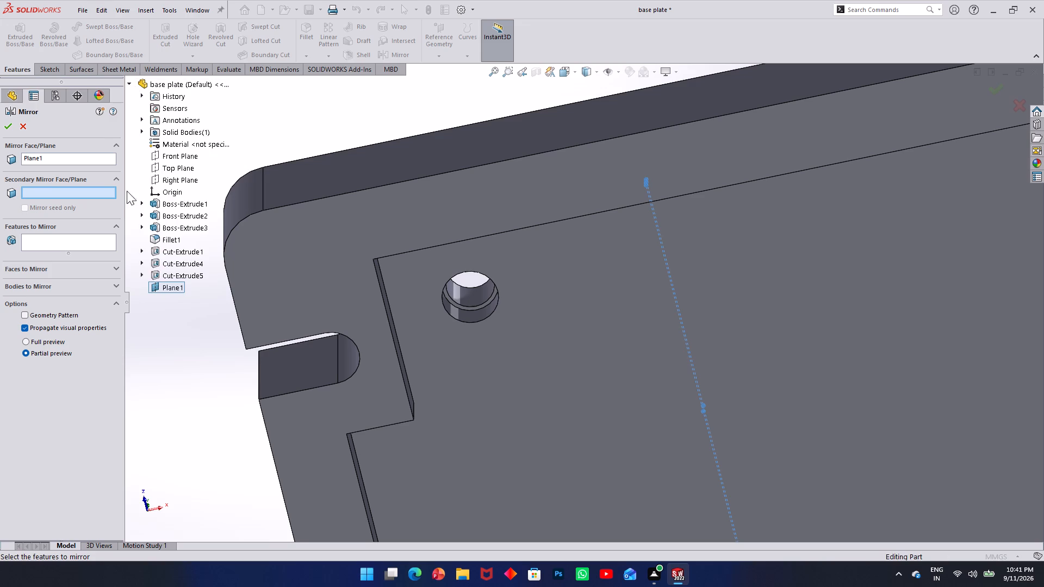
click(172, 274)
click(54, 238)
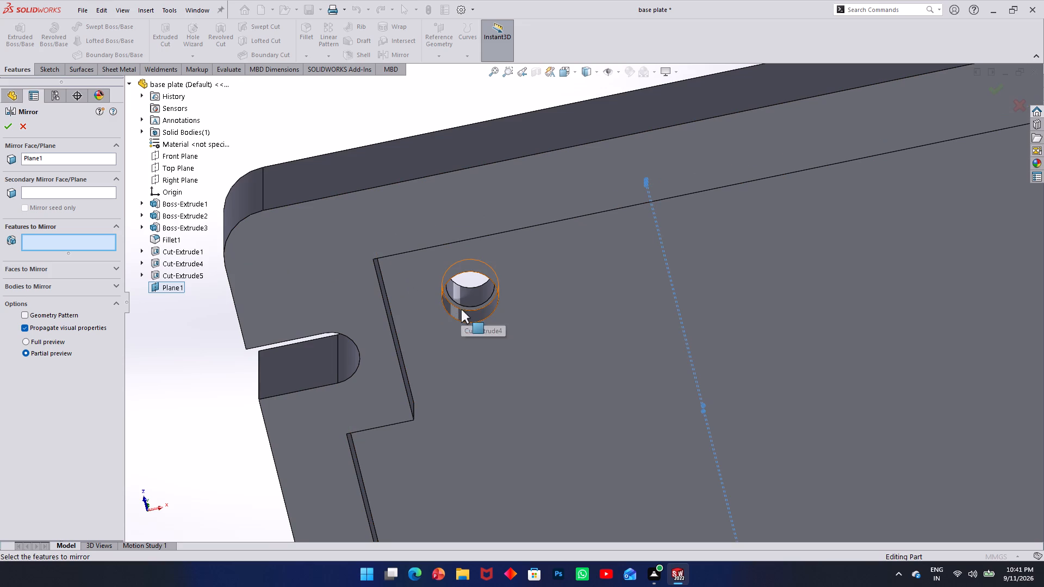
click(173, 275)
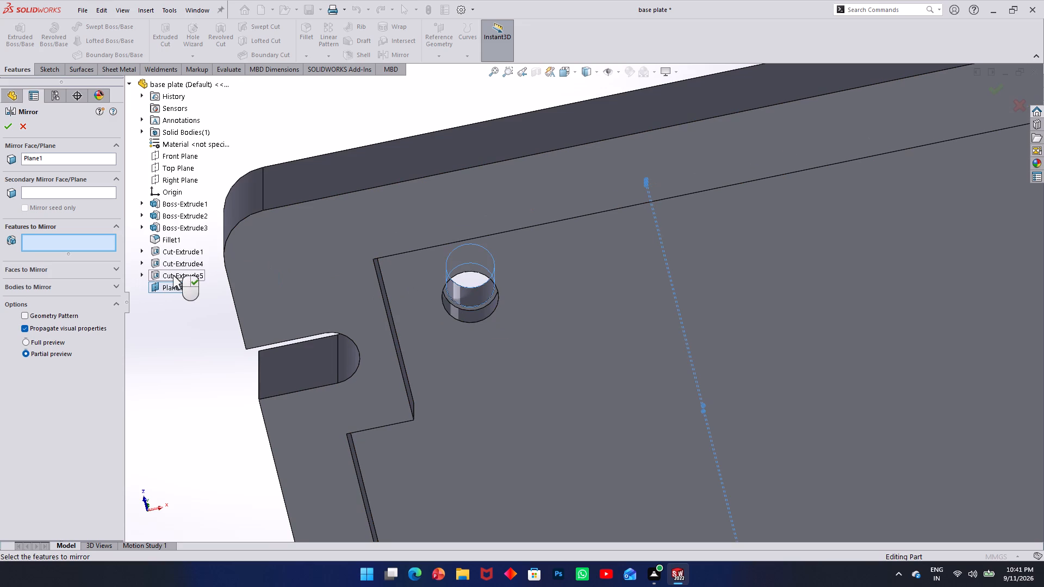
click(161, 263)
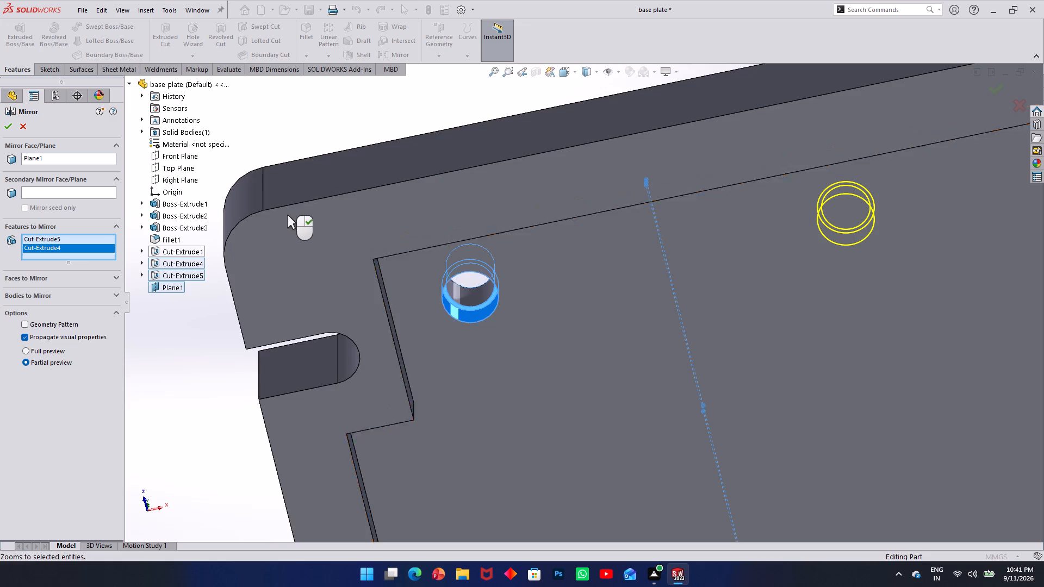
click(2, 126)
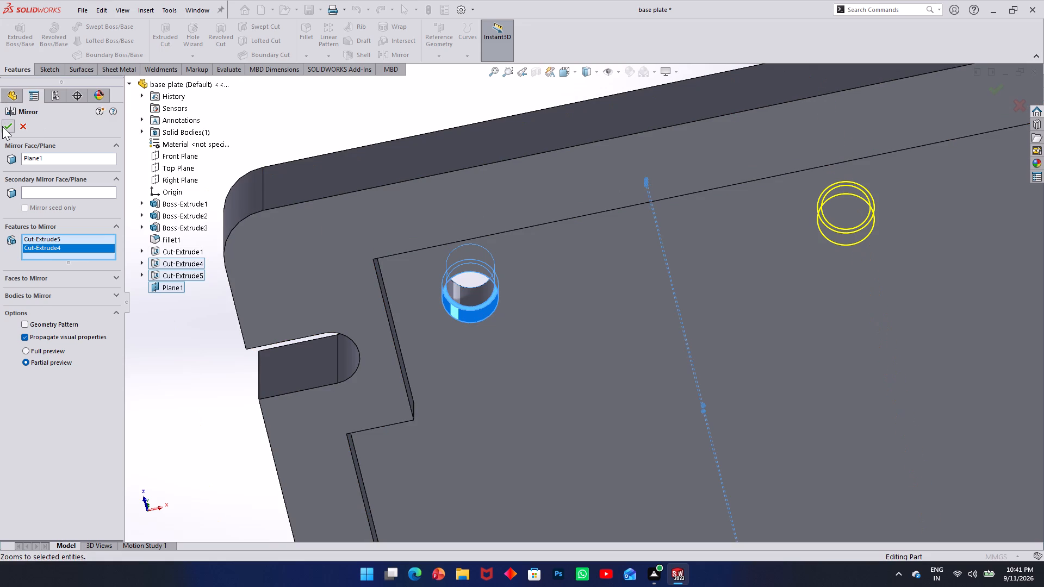
Examine the mirrored hole from above and below, checking its alignment with the large pad's corner hole.
middle_drag(367, 237, 386, 145)
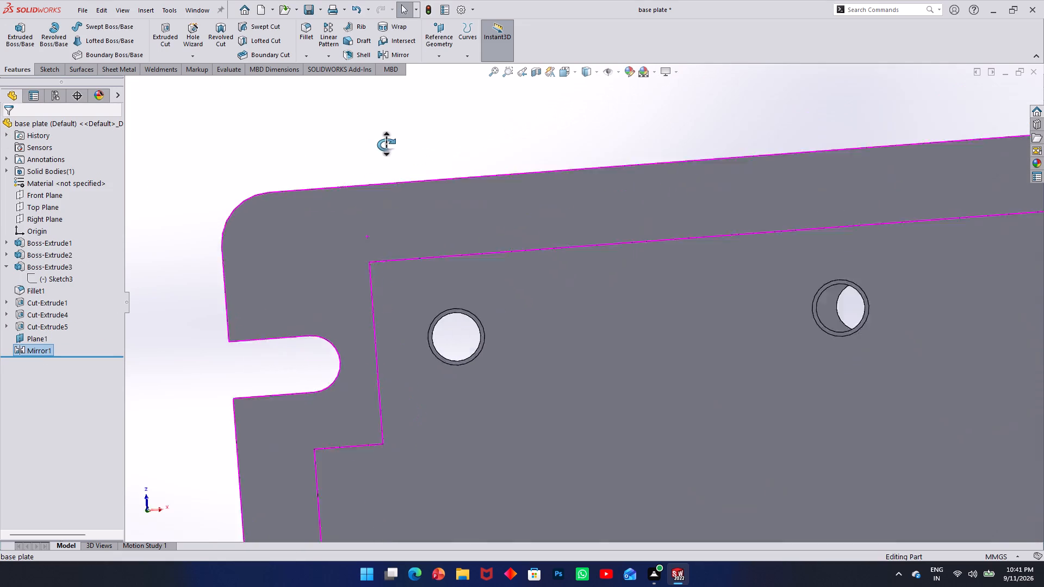
middle_drag(386, 145, 410, 426)
middle_drag(509, 178, 498, 248)
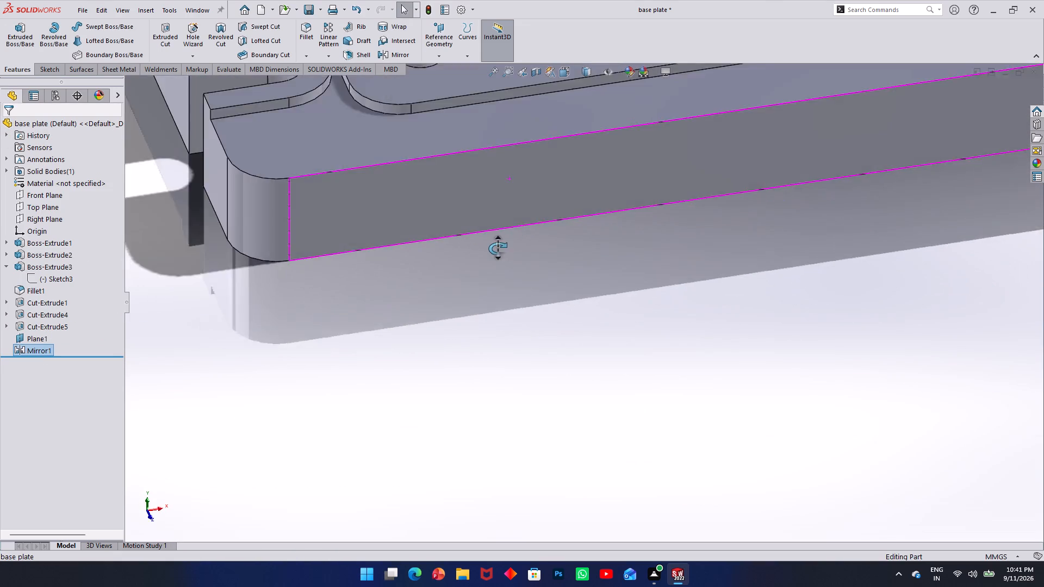
middle_drag(498, 248, 498, 249)
scroll(498, 249, up, 6)
middle_drag(620, 173, 601, 287)
scroll(601, 288, up, 1)
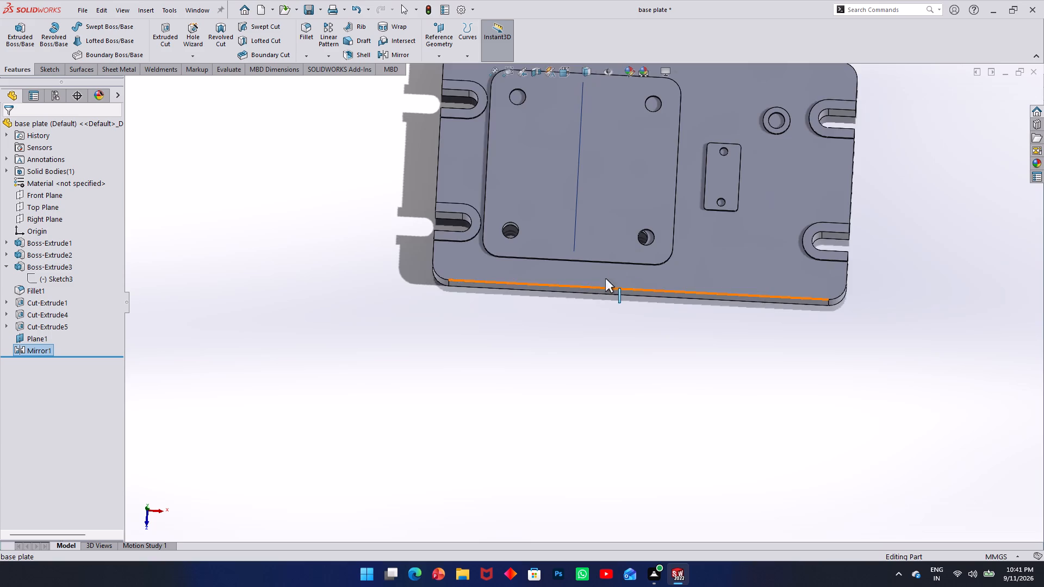
scroll(628, 232, down, 6)
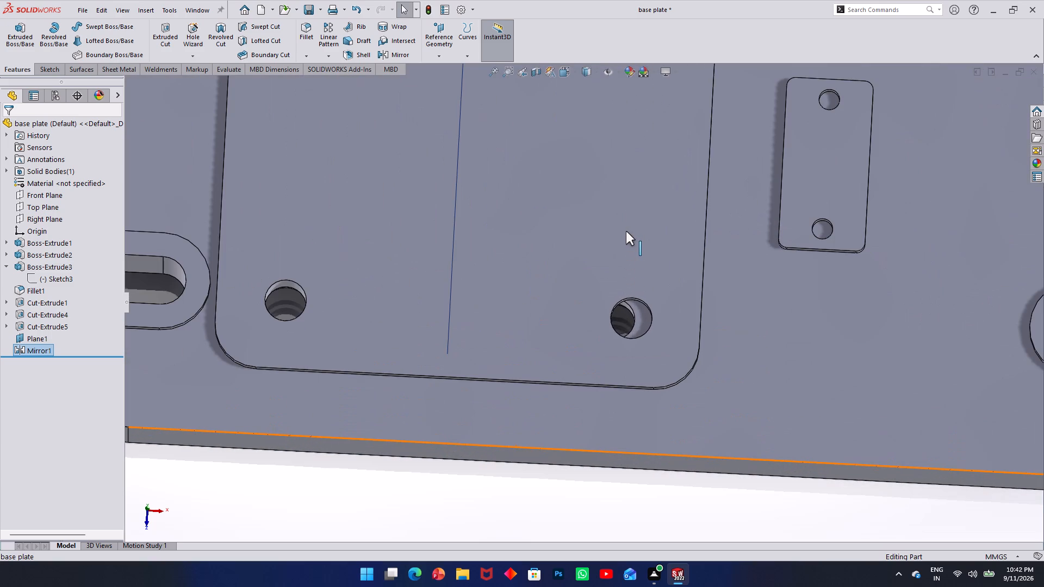
middle_drag(612, 272, 569, 209)
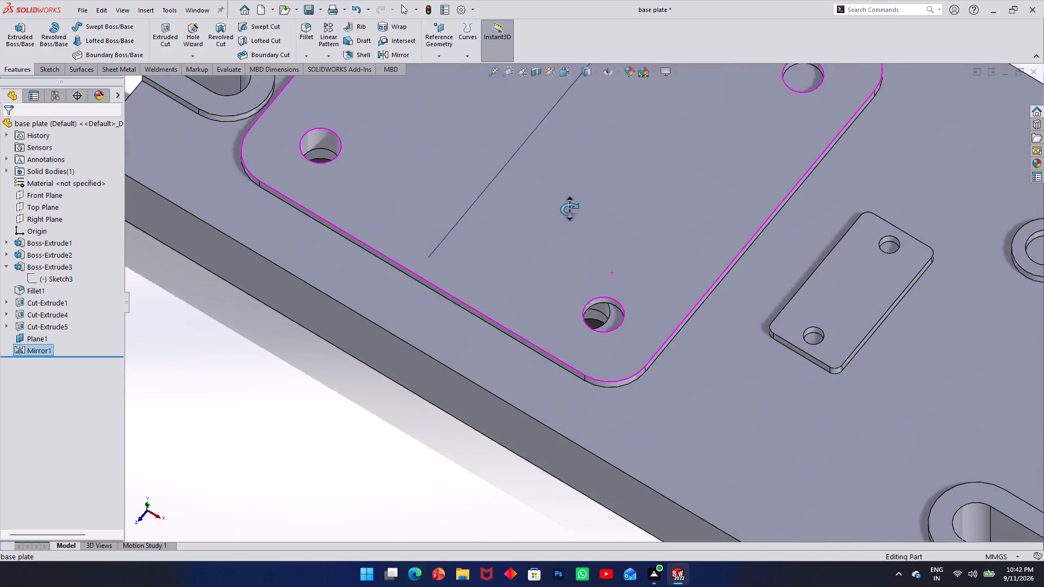
middle_drag(569, 209, 594, 29)
middle_drag(580, 216, 575, 96)
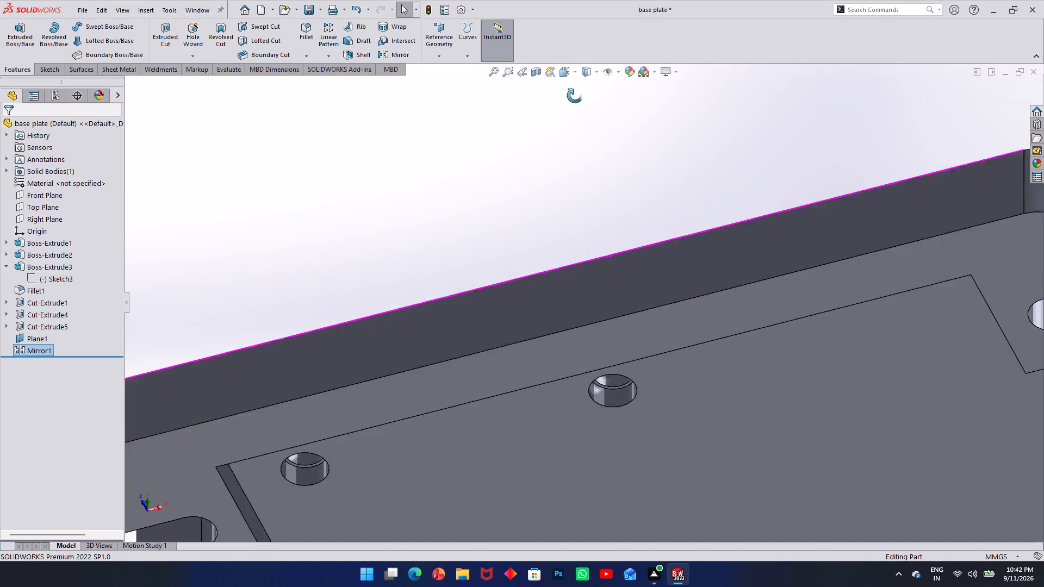
middle_drag(575, 96, 576, 67)
scroll(569, 297, up, 1)
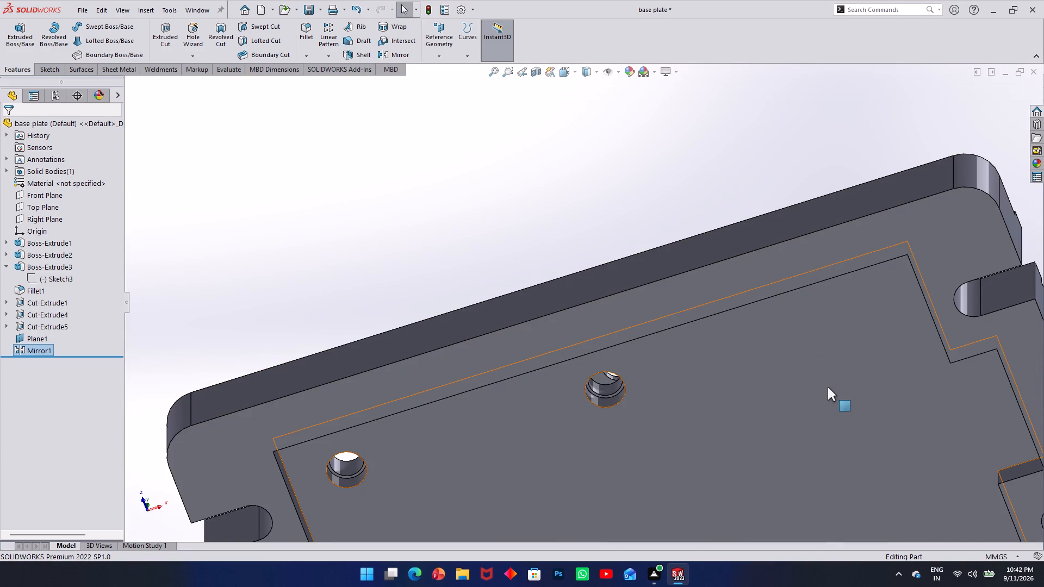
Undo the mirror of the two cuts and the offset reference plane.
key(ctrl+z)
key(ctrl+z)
Examine the original counterbored corner hole from beneath the plate.
scroll(604, 317, up, 3)
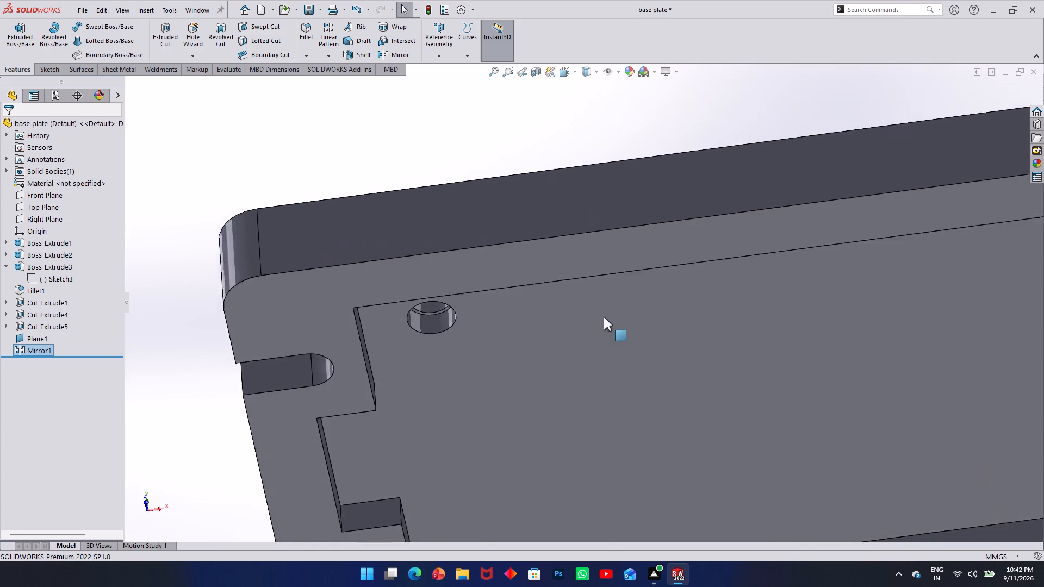
scroll(604, 317, up, 3)
middle_drag(387, 282, 427, 70)
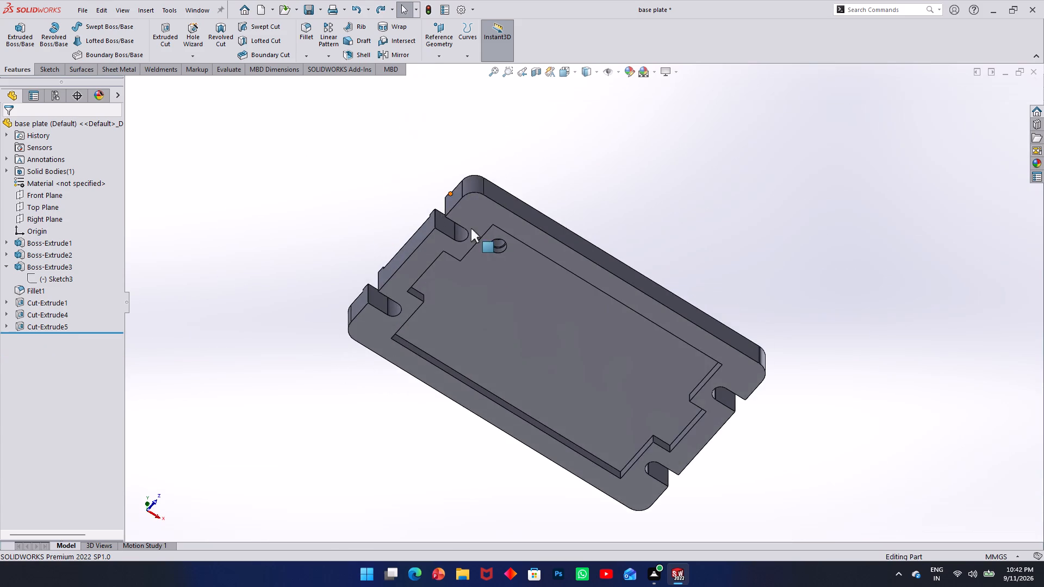
scroll(487, 266, up, 2)
scroll(517, 245, down, 4)
middle_drag(579, 337, 520, 198)
scroll(563, 316, down, 4)
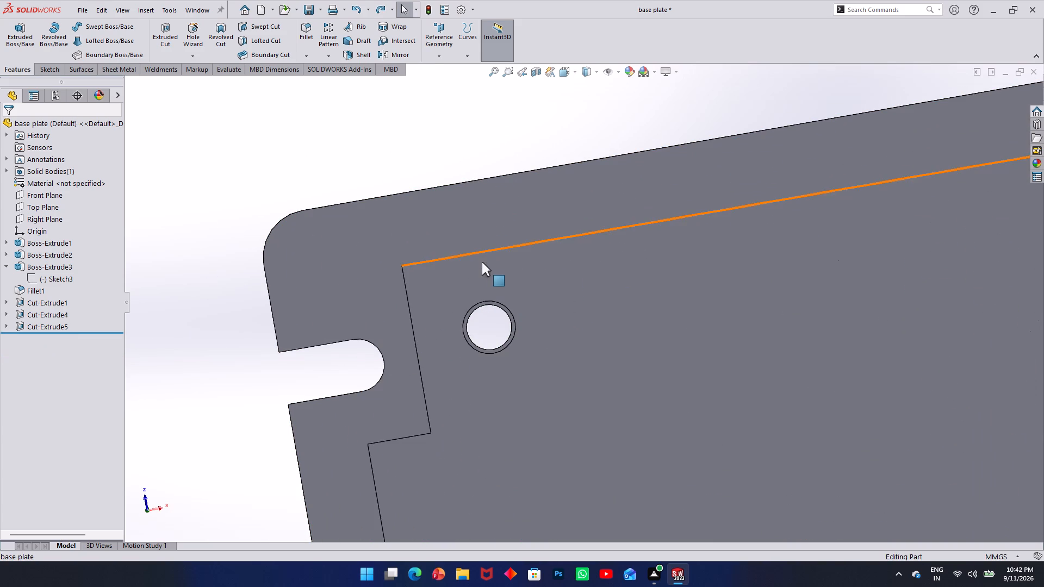
scroll(494, 275, down, 4)
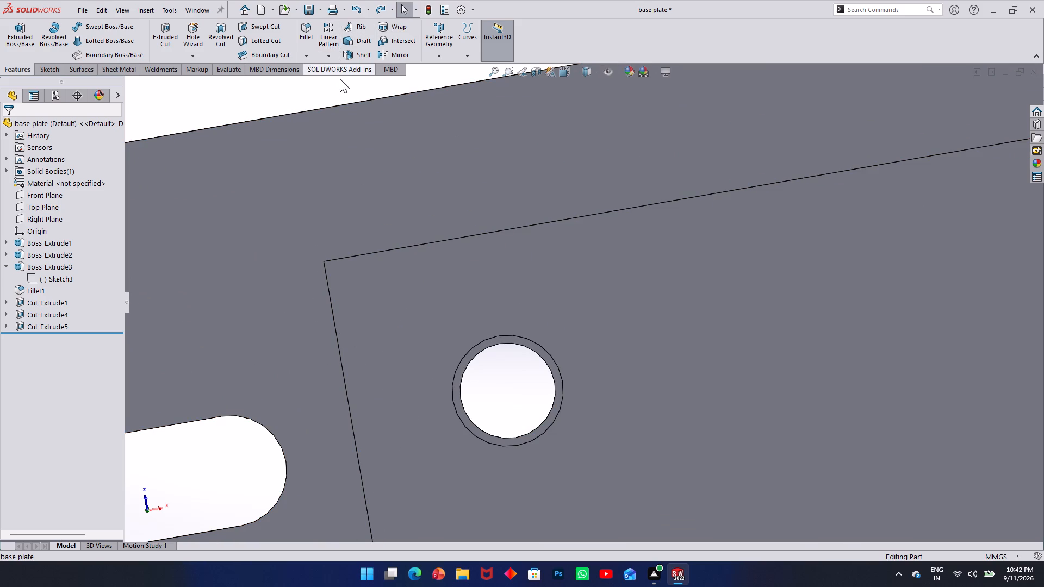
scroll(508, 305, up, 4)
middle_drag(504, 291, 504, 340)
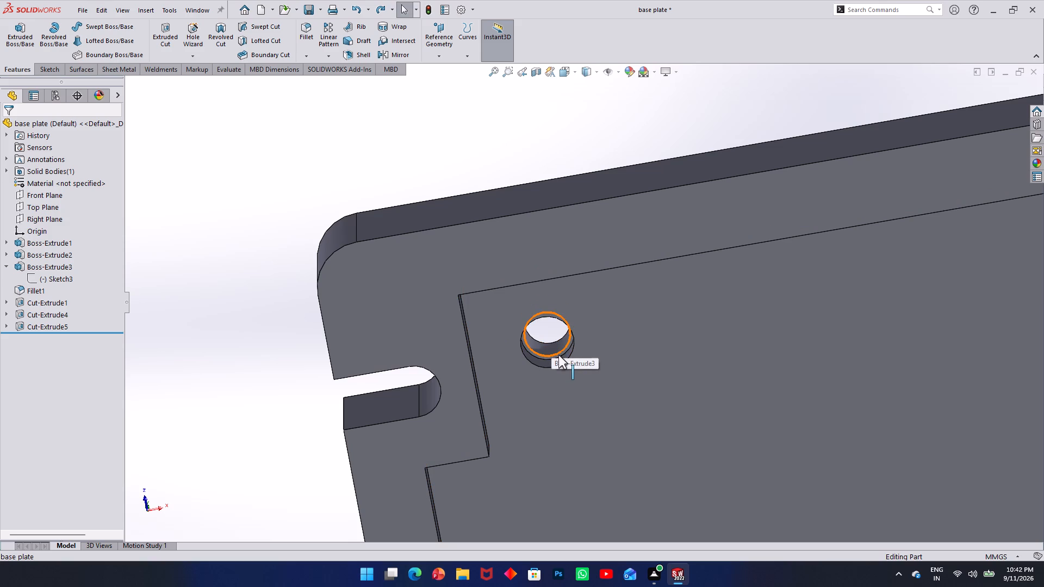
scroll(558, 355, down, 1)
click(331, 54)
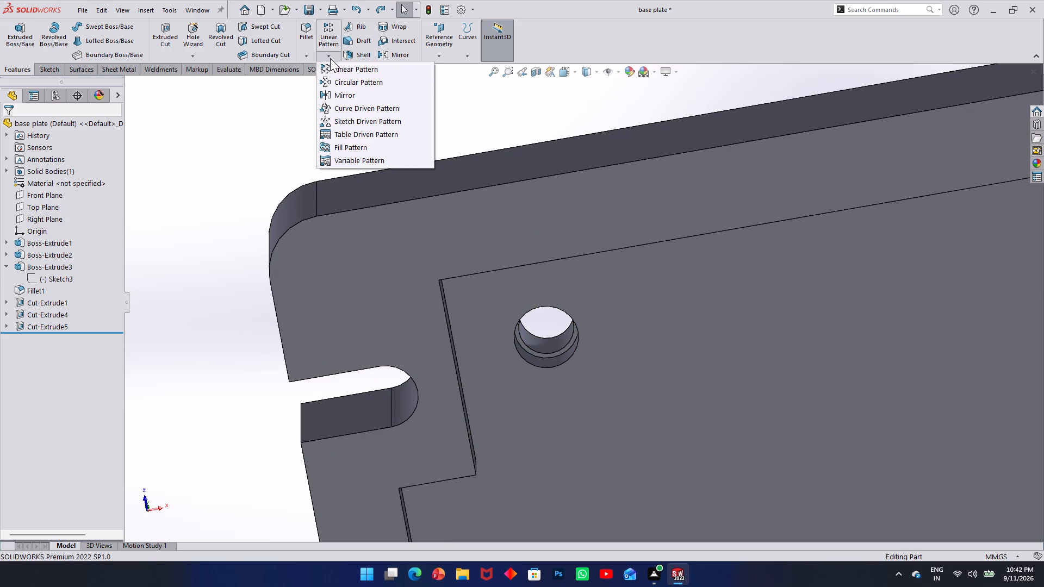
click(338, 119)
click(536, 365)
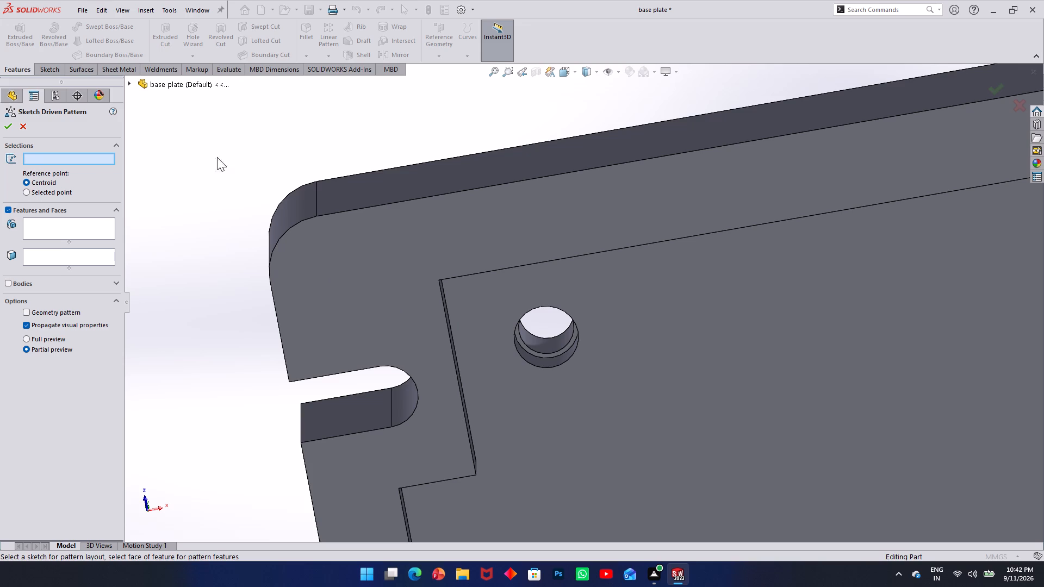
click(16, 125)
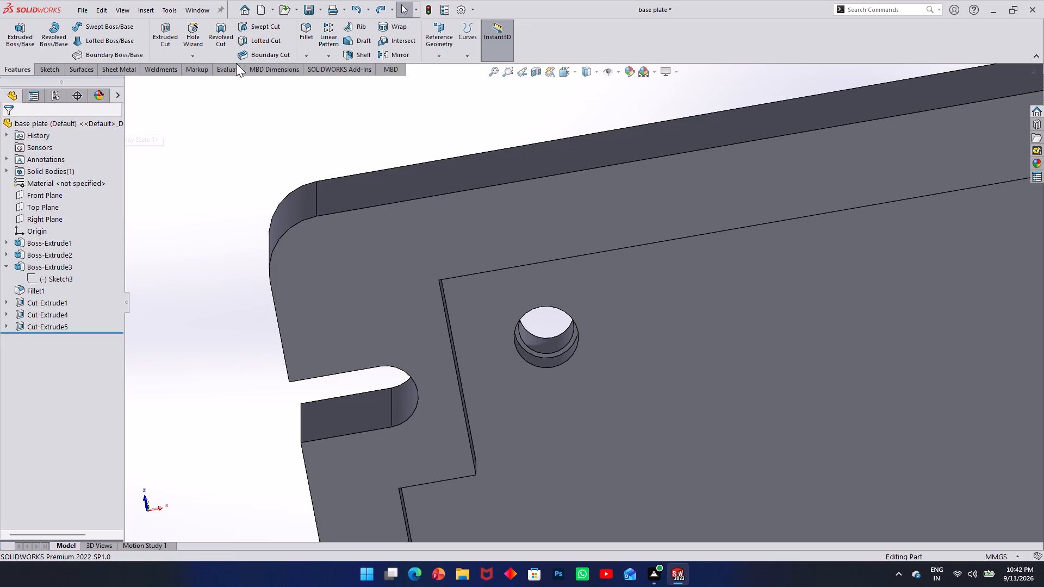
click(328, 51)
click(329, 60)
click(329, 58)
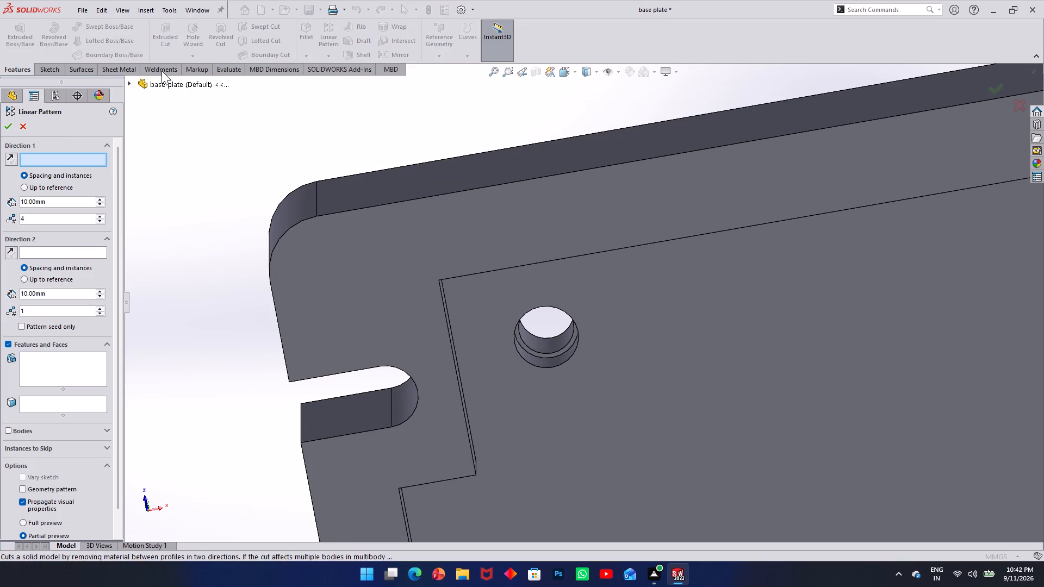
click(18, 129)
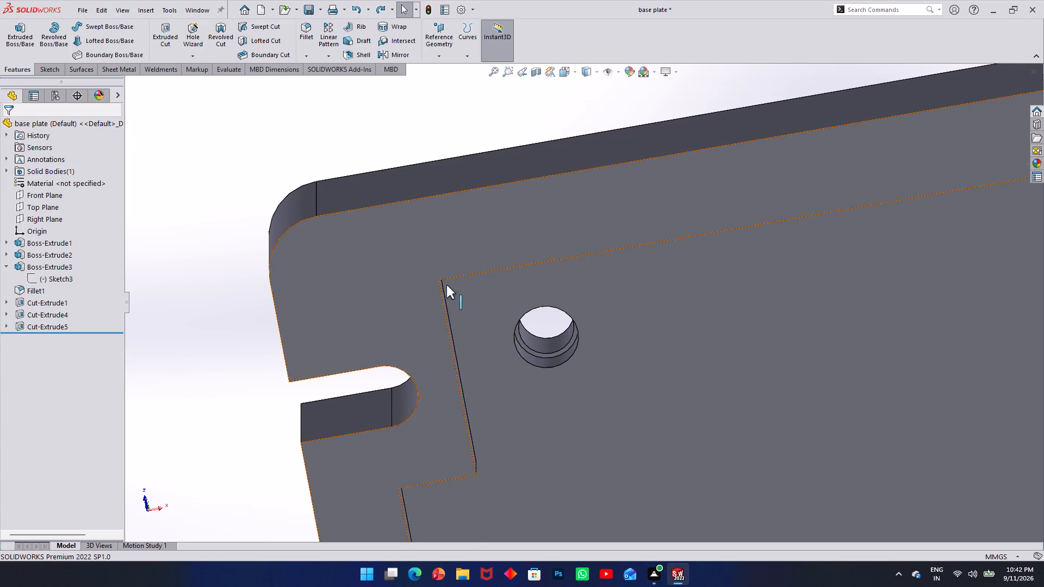
Examine the large pad's corner holes from above and expand the 12 mm connecting cut to show its sketch.
scroll(461, 292, up, 2)
scroll(552, 315, up, 2)
middle_drag(562, 292, 576, 522)
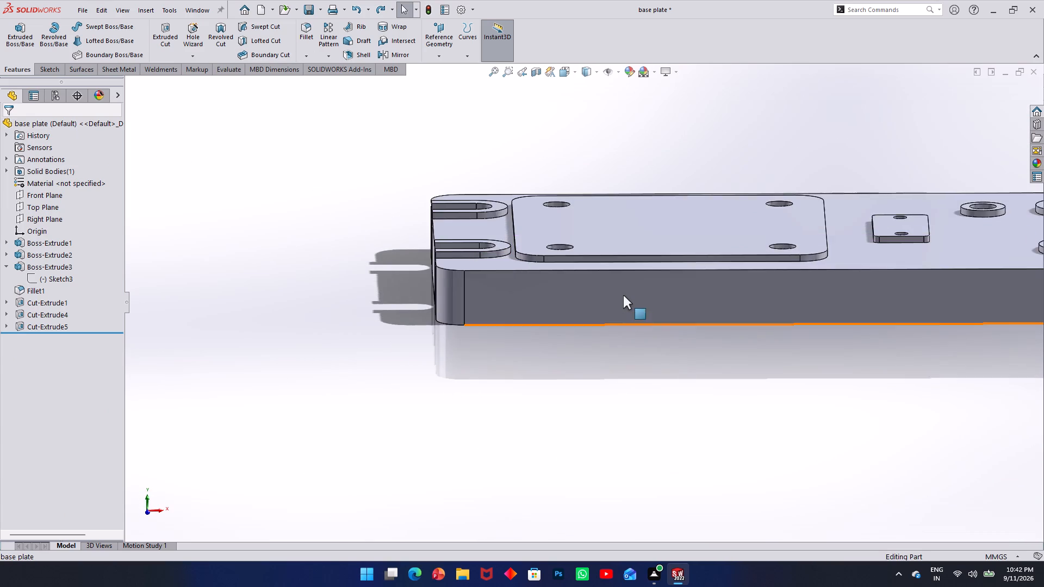
scroll(624, 277, down, 4)
middle_drag(569, 226, 562, 336)
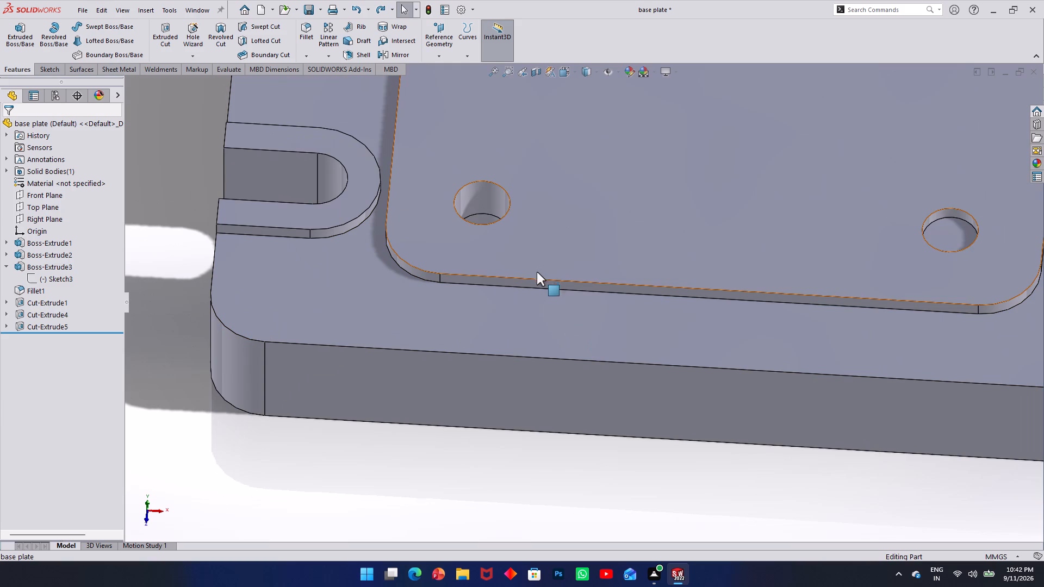
scroll(535, 276, up, 5)
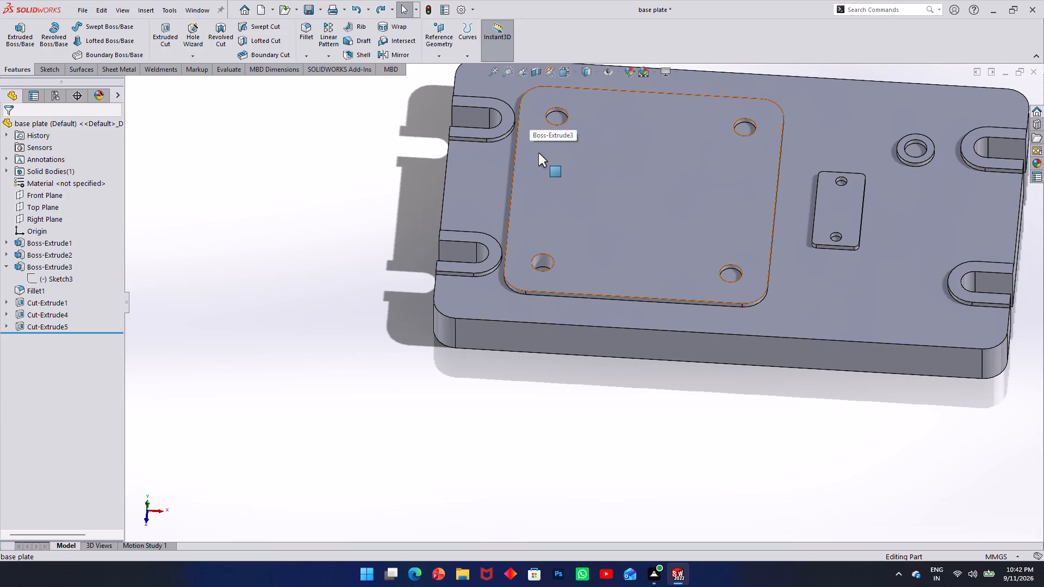
scroll(546, 262, down, 4)
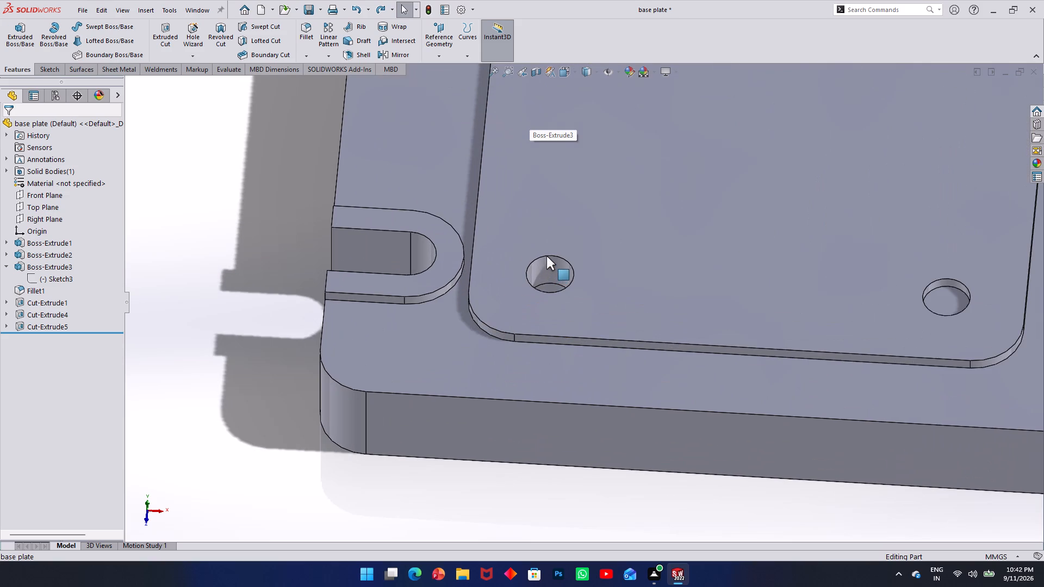
scroll(546, 256, up, 2)
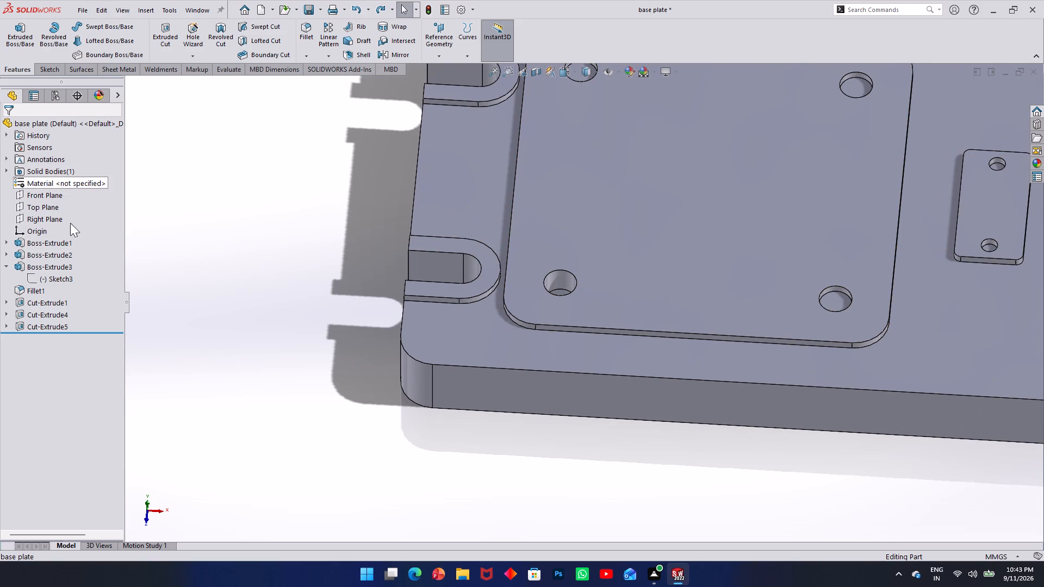
click(7, 326)
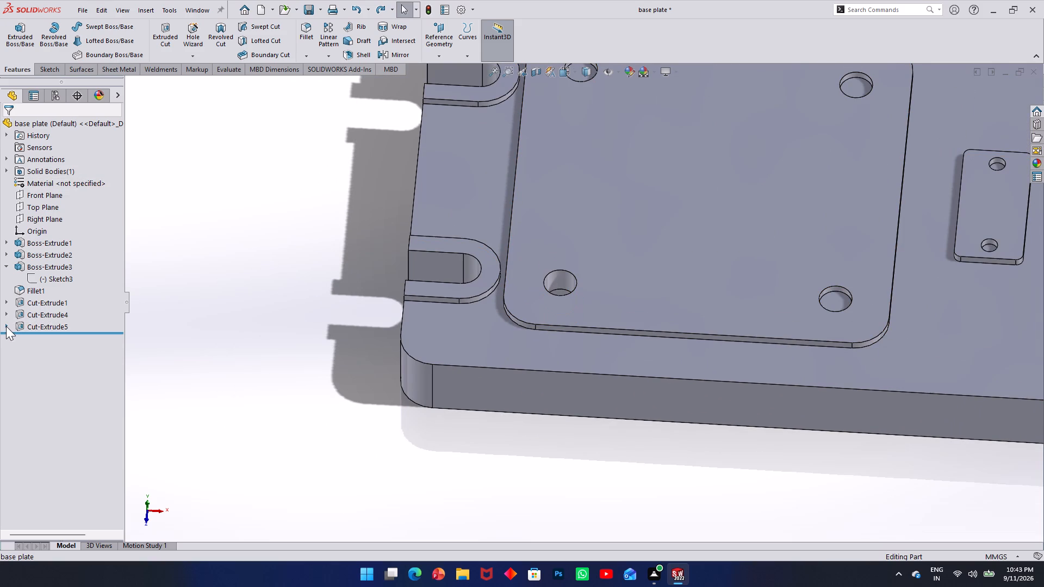
scroll(259, 276, up, 3)
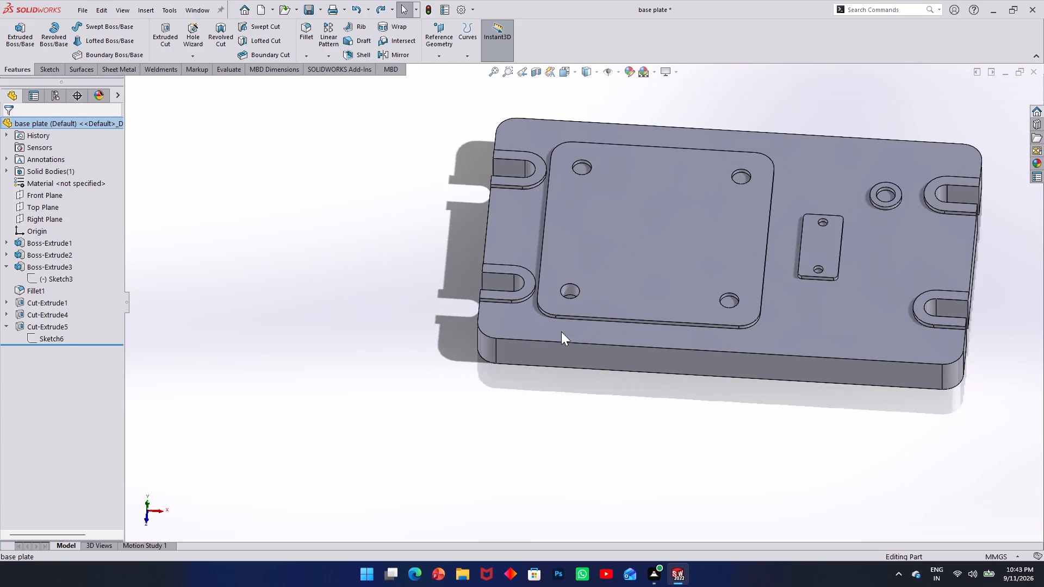
Compare the counterbored corner hole from beneath with the pad's neighbouring corner hole from above, and check that neighbouring hole's rim diameter.
scroll(571, 332, up, 1)
middle_drag(571, 332, 579, 97)
scroll(586, 279, down, 4)
middle_drag(620, 214, 583, 64)
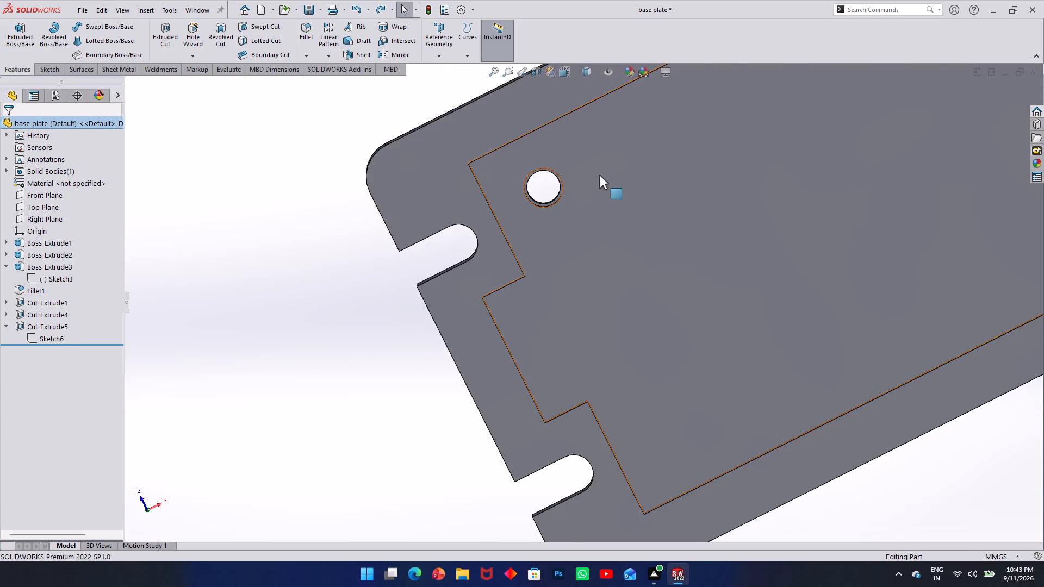
scroll(599, 175, up, 5)
scroll(647, 179, down, 4)
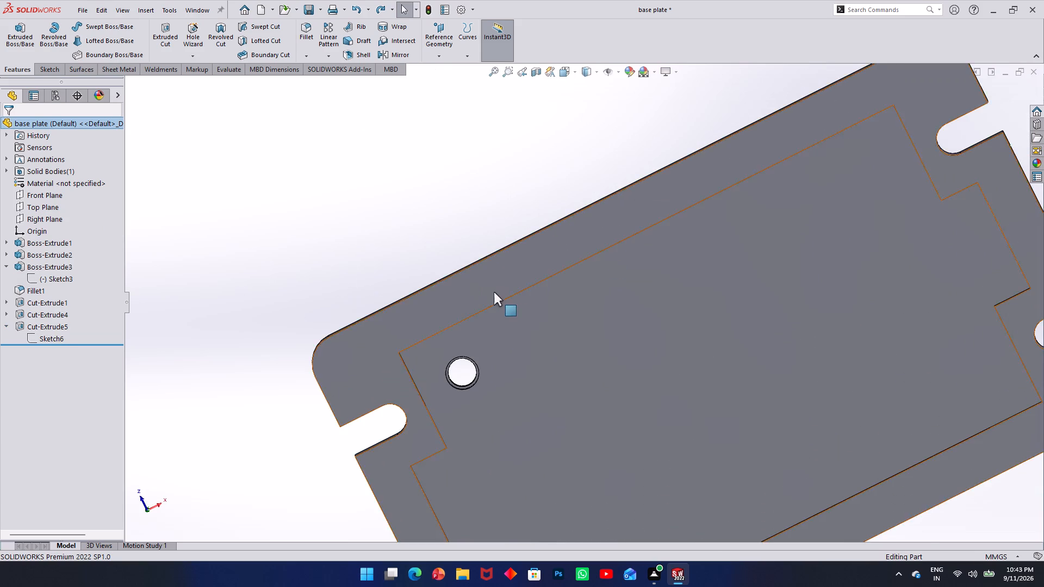
middle_drag(503, 307, 588, 511)
scroll(557, 338, down, 4)
scroll(570, 273, up, 1)
middle_drag(570, 273, 499, 440)
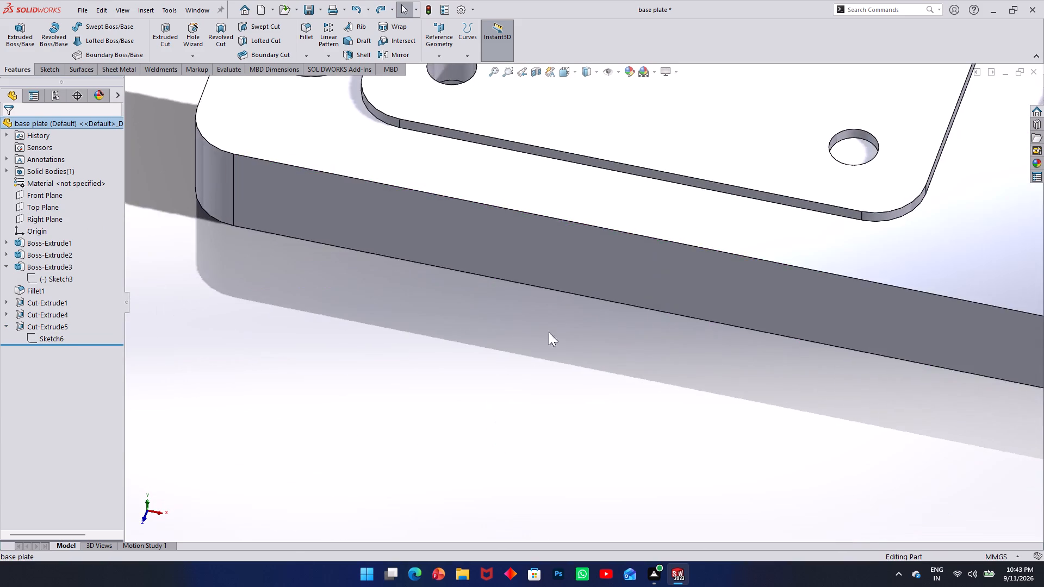
scroll(563, 282, up, 3)
scroll(706, 226, down, 4)
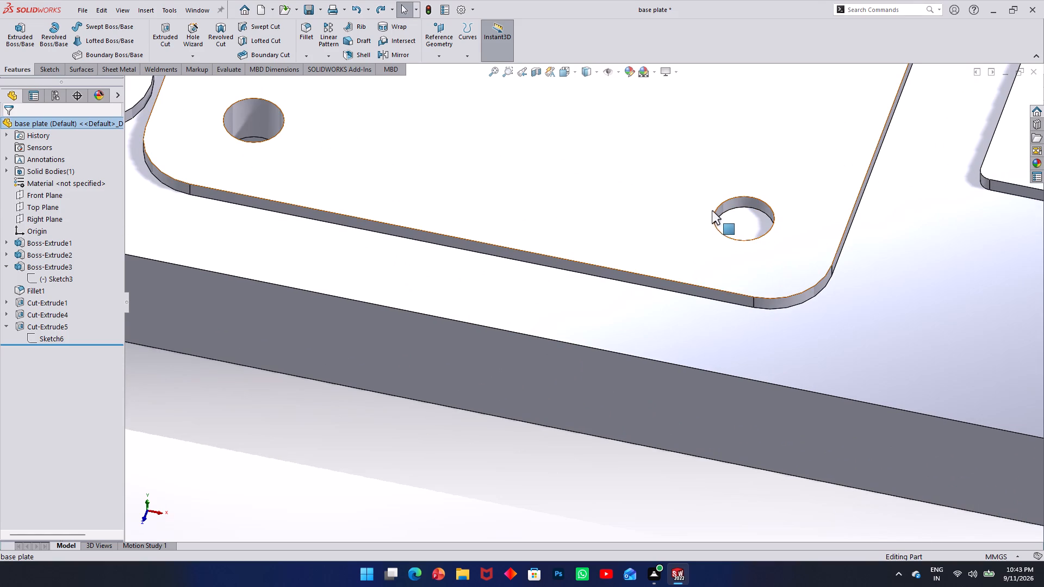
click(715, 210)
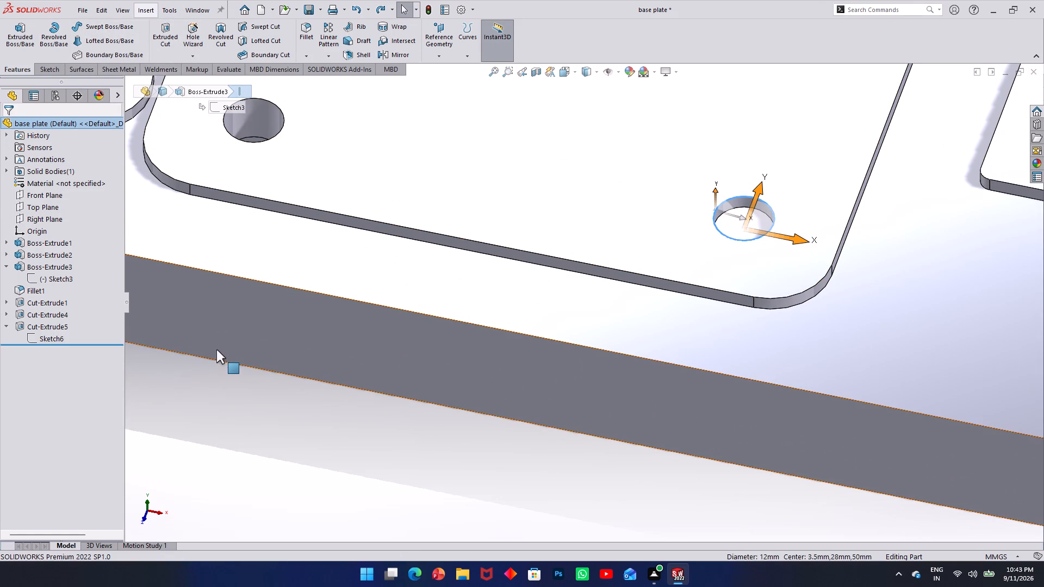
scroll(272, 297, up, 3)
scroll(372, 188, up, 2)
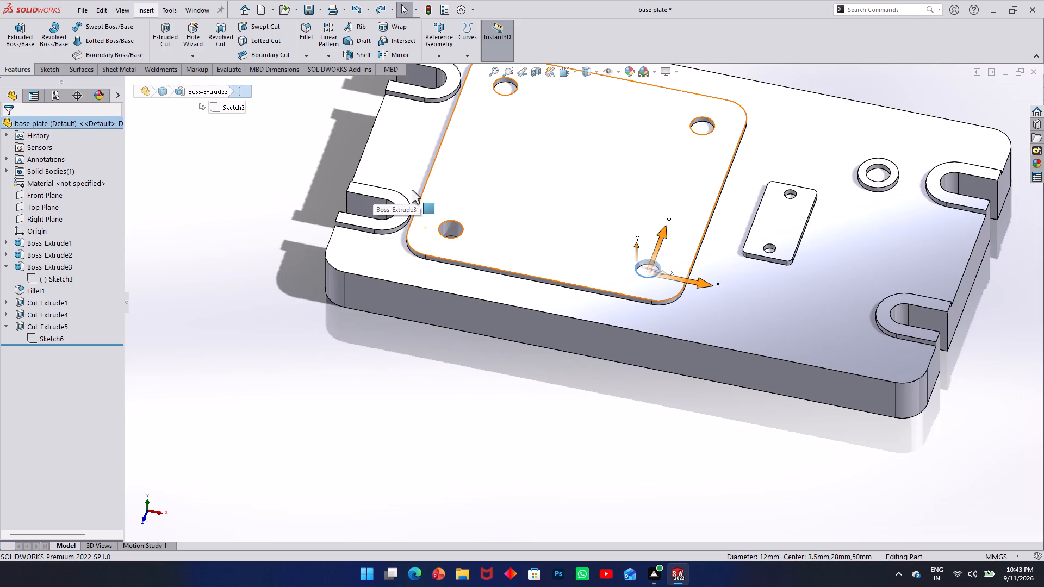
middle_drag(425, 193, 423, 311)
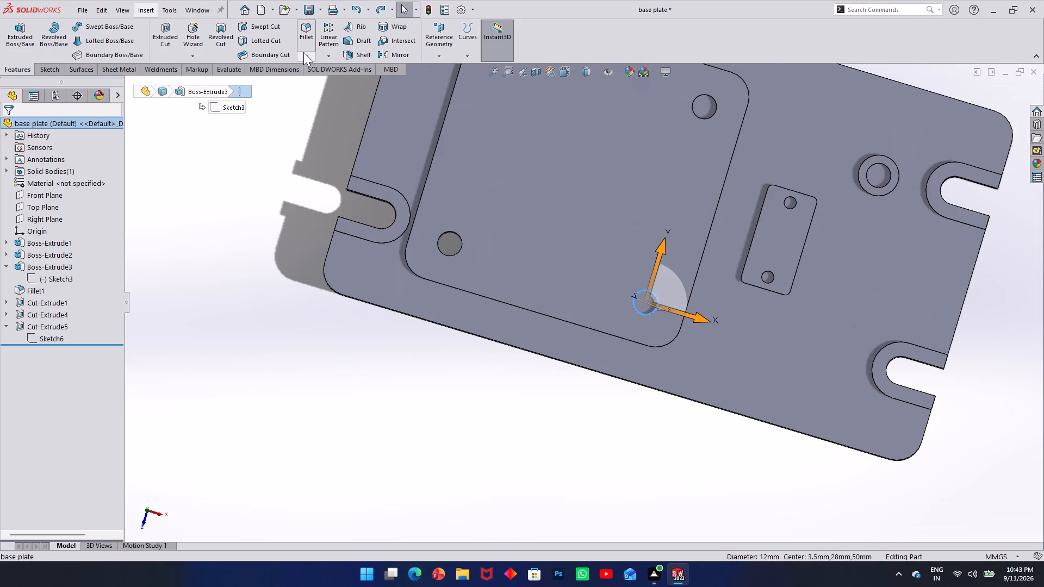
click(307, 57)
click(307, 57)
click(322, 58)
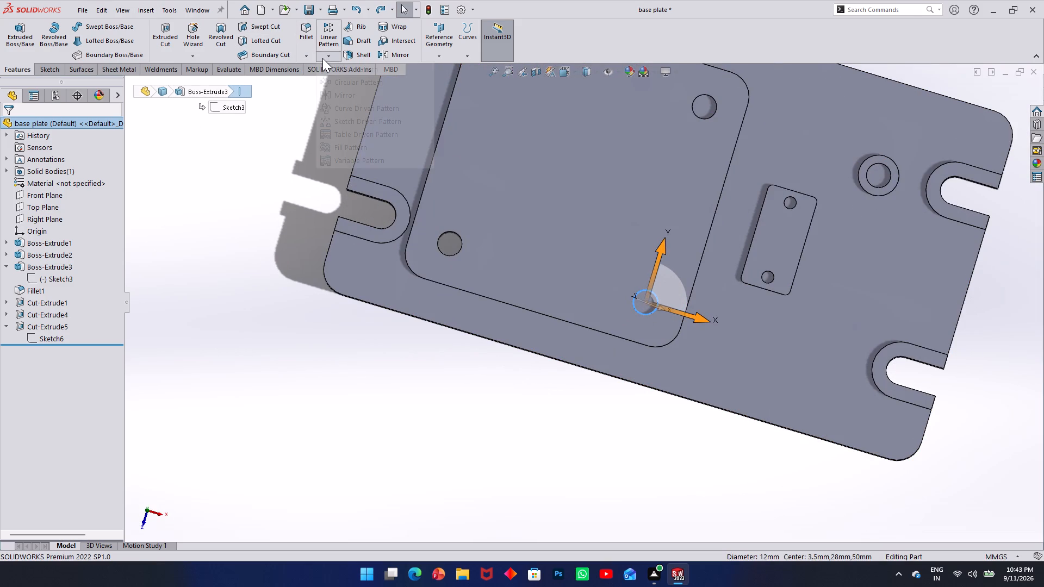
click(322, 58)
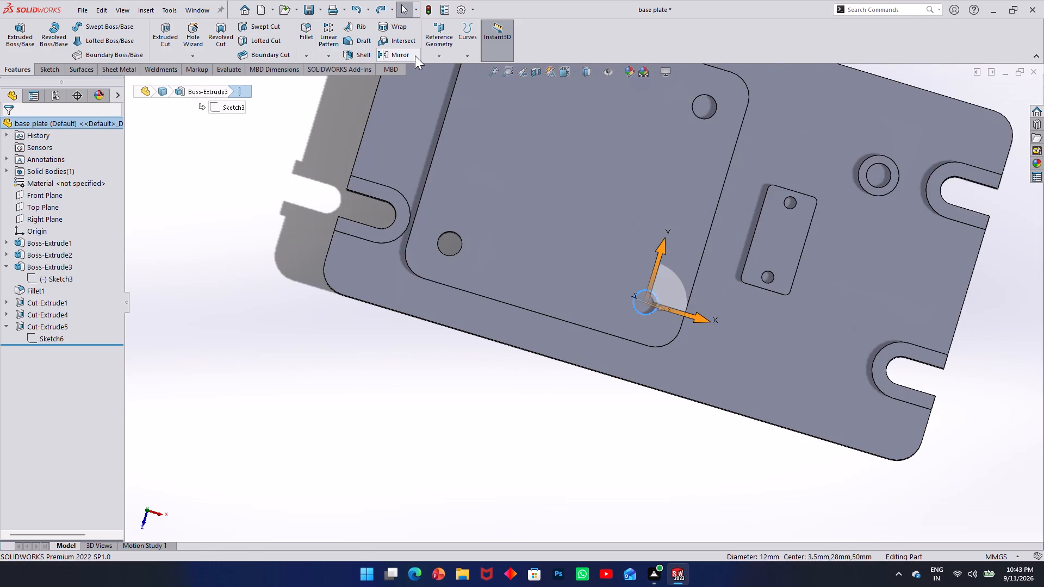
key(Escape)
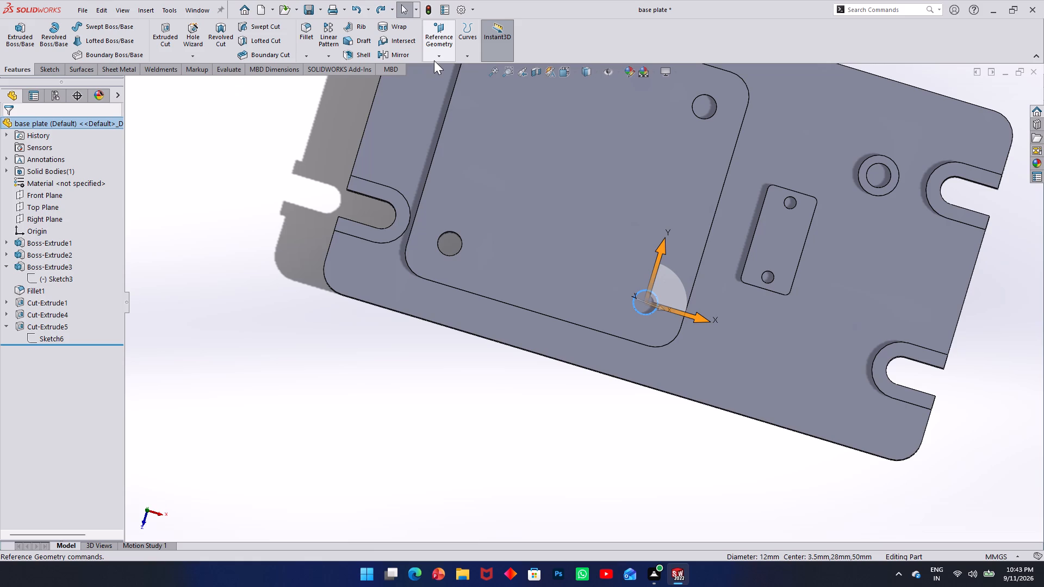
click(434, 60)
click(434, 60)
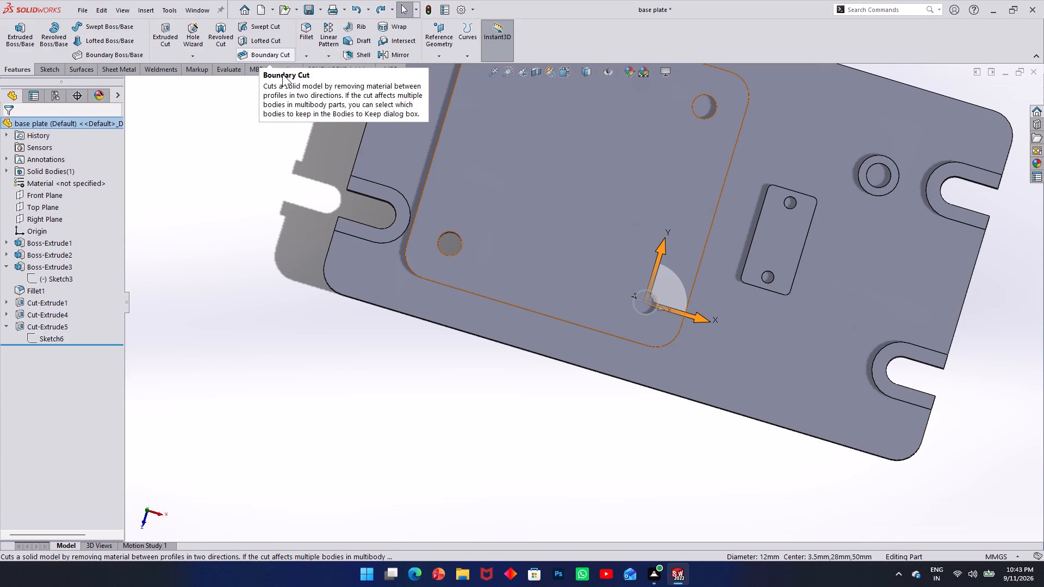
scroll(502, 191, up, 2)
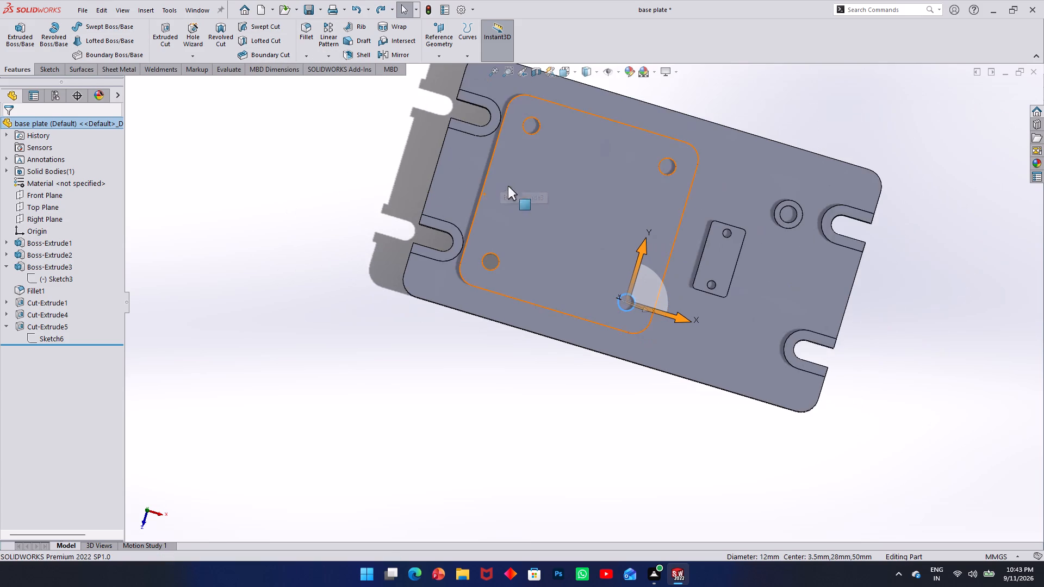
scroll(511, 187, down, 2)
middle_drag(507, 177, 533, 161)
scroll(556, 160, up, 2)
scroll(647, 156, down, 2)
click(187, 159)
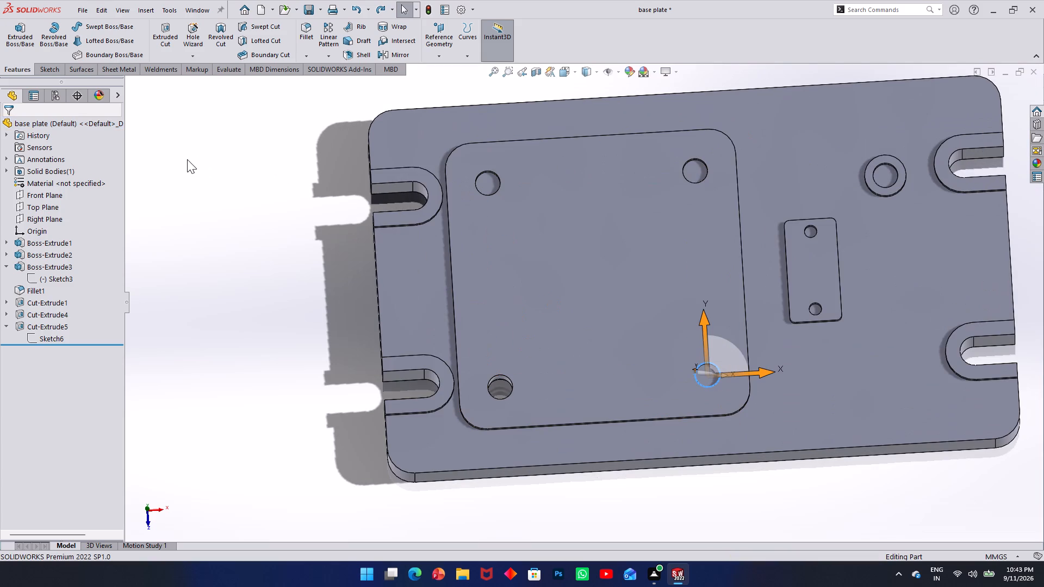
Examine the stepped corner hole from above and beneath the plate, checking its position relative to the underside recess.
scroll(538, 301, down, 2)
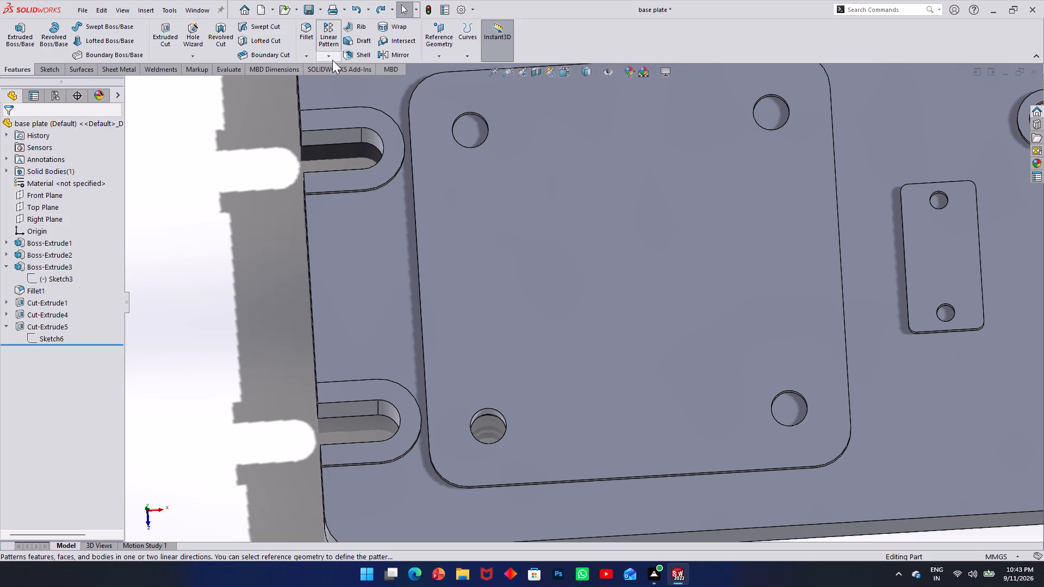
middle_drag(448, 280, 443, 202)
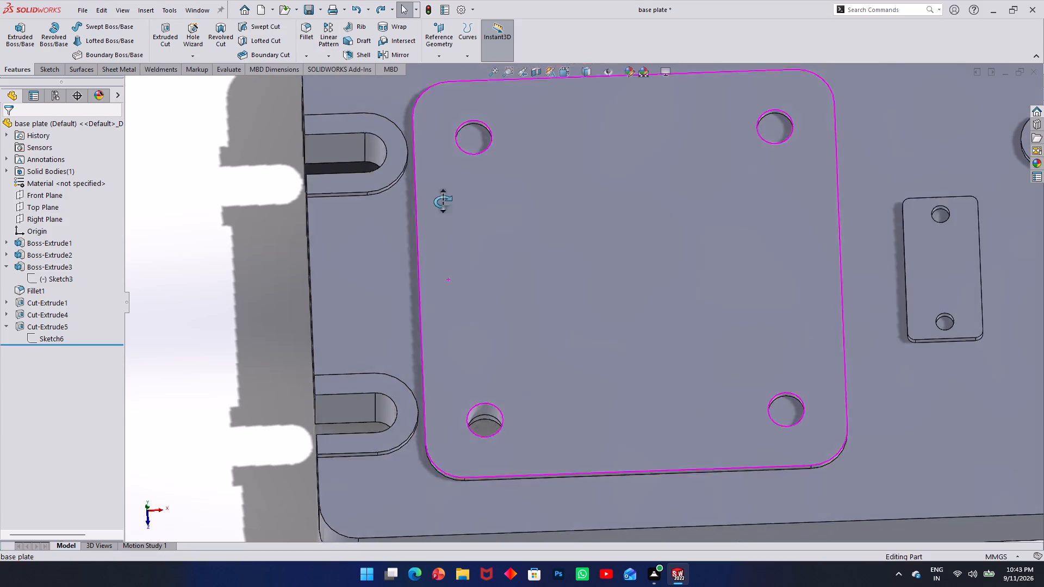
middle_drag(443, 202, 437, 33)
scroll(437, 33, up, 1)
middle_drag(501, 278, 497, 82)
scroll(504, 370, down, 1)
scroll(504, 370, up, 3)
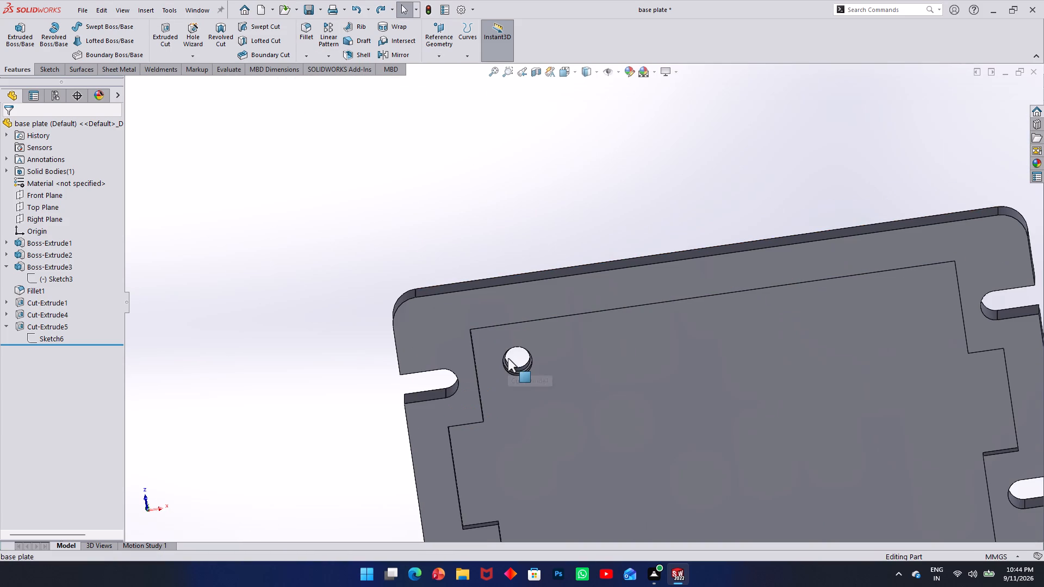
scroll(511, 364, down, 4)
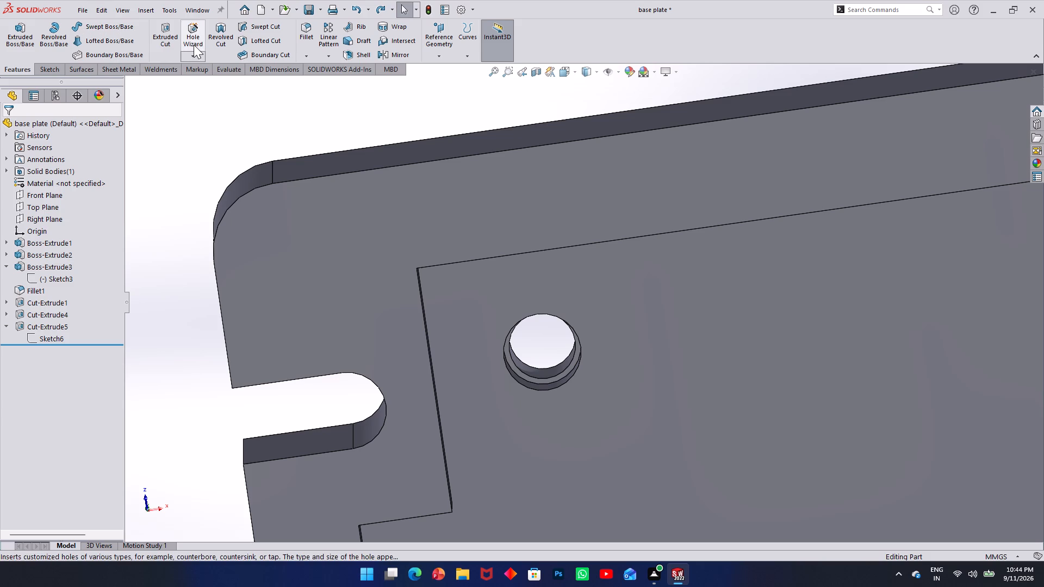
scroll(304, 84, up, 3)
middle_drag(651, 267, 654, 248)
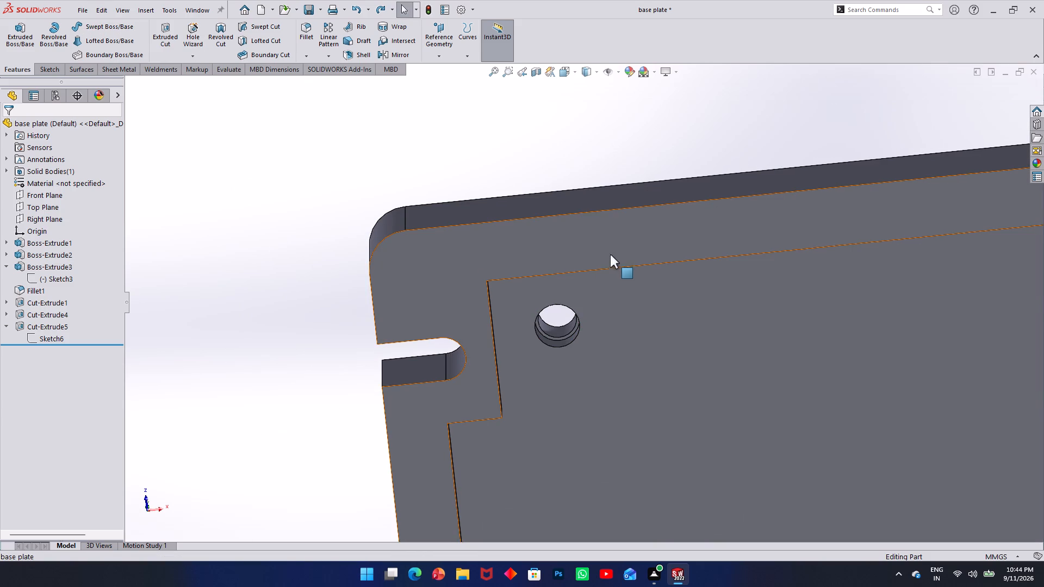
scroll(531, 232, up, 2)
scroll(588, 247, up, 1)
middle_drag(587, 252, 595, 339)
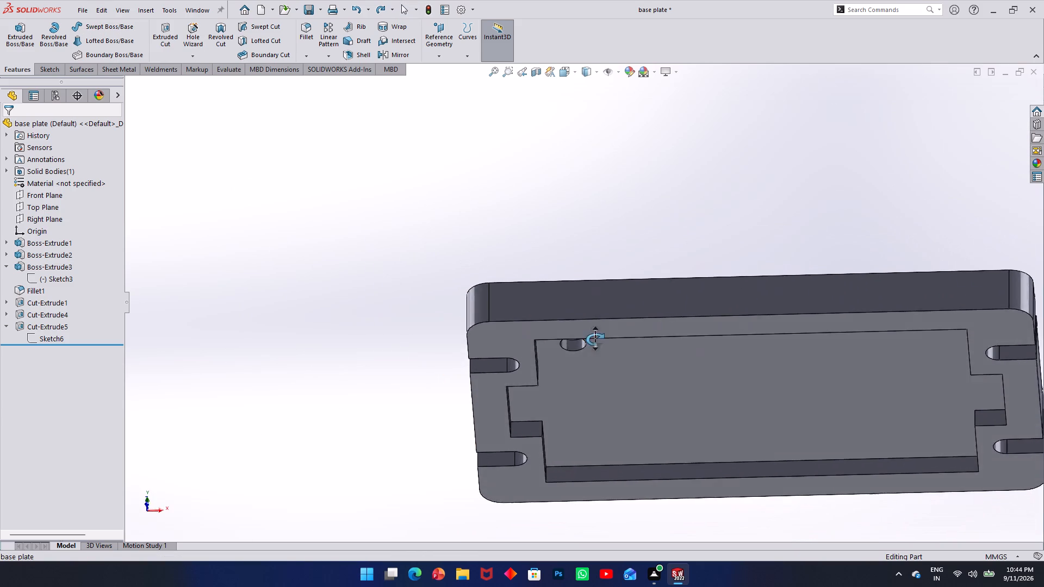
middle_drag(595, 339, 600, 295)
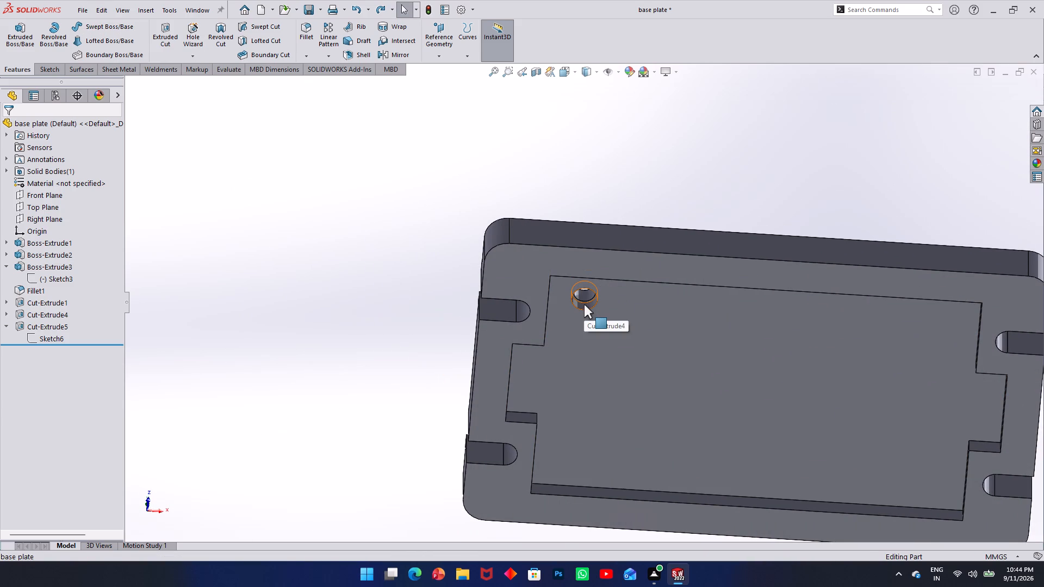
Inspect the diameter and depth dimensions of the counterbore cut at the corner hole from beneath.
click(584, 304)
scroll(586, 285, down, 3)
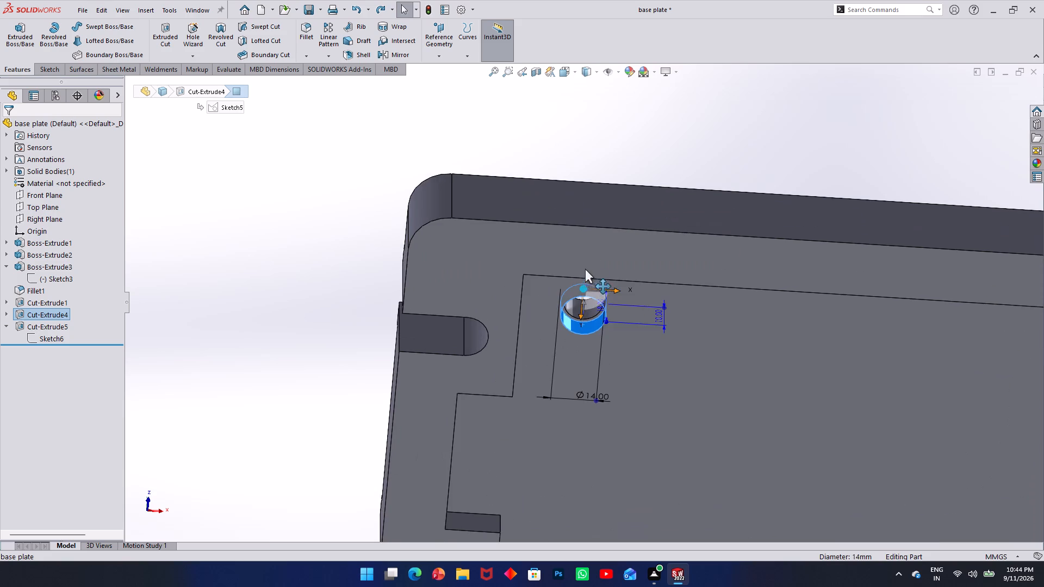
middle_drag(582, 254, 575, 165)
click(309, 132)
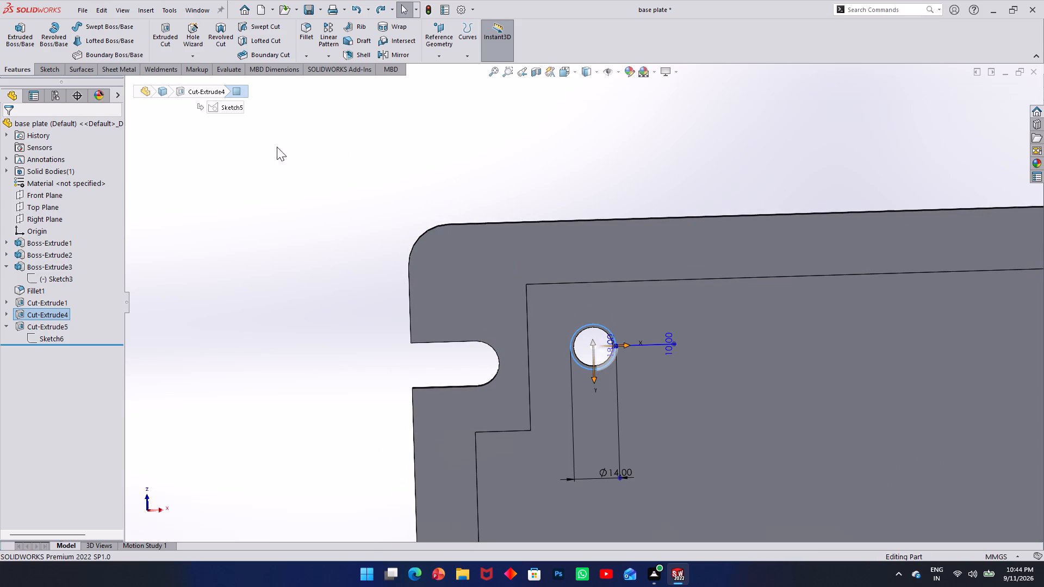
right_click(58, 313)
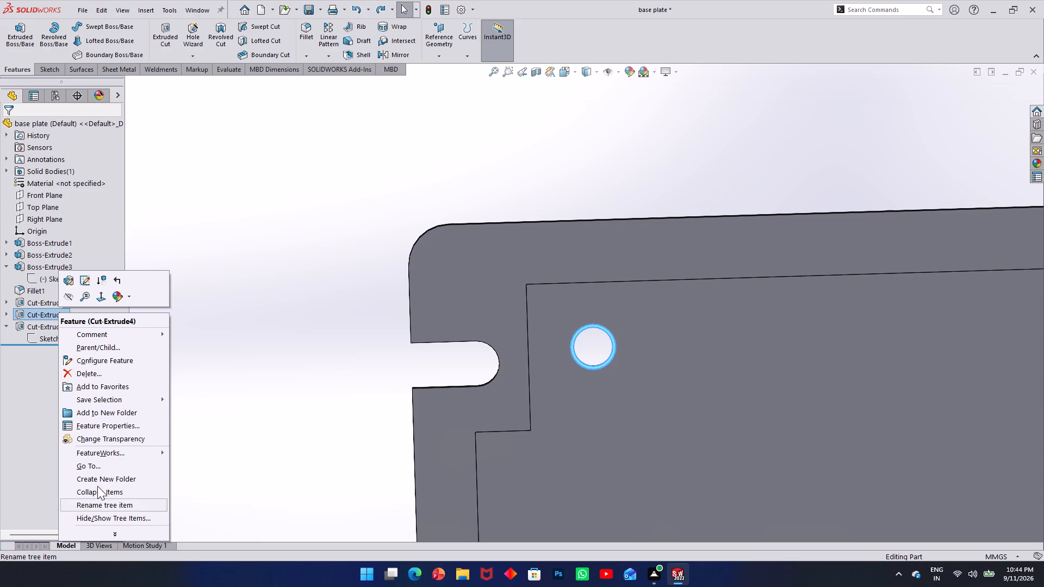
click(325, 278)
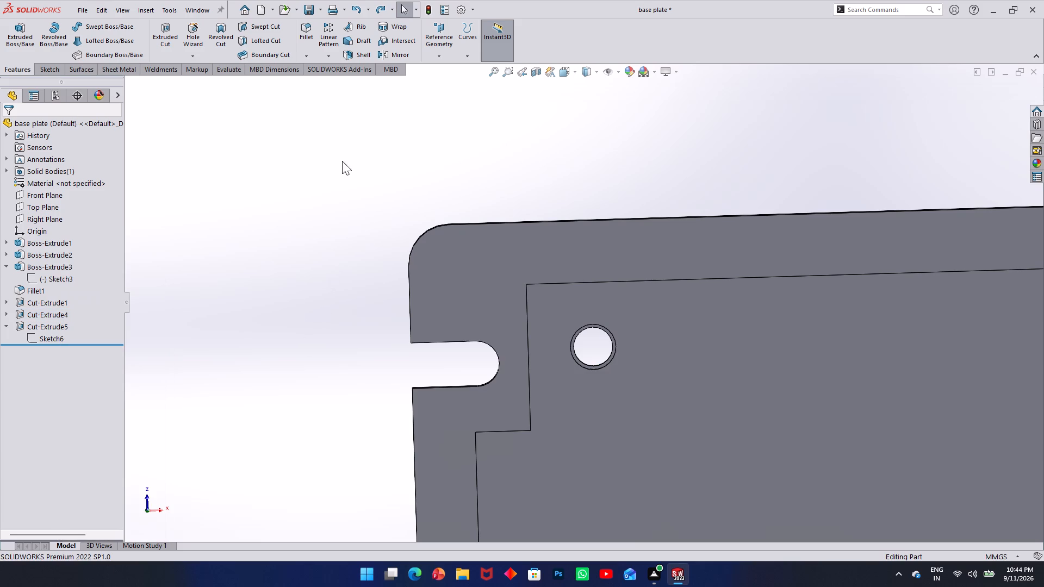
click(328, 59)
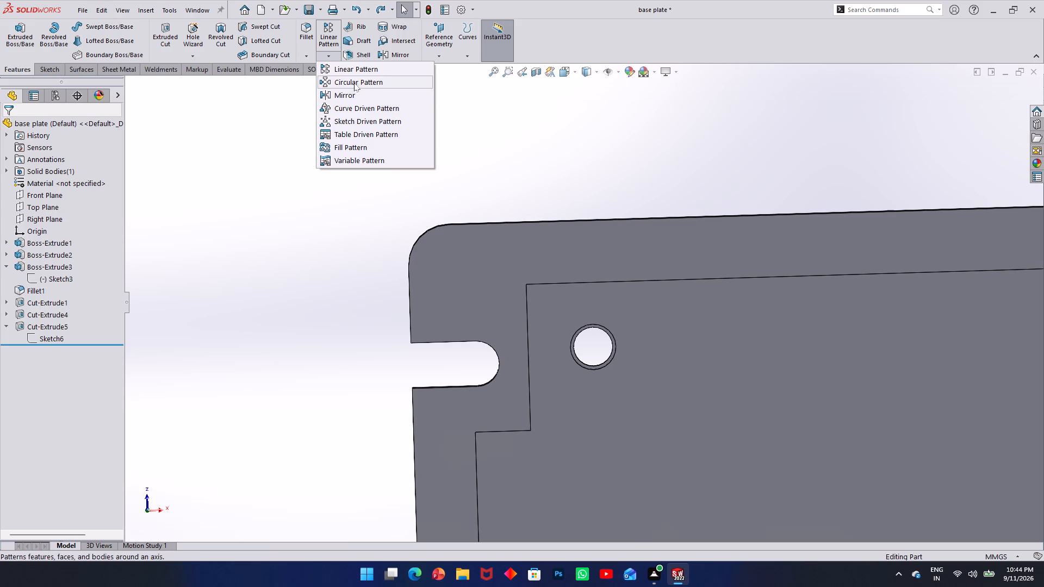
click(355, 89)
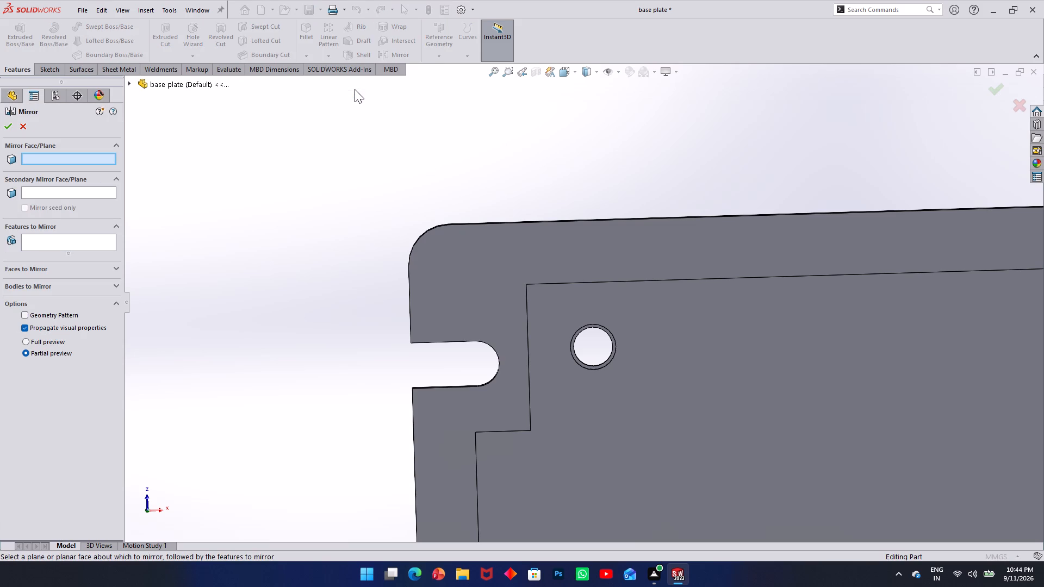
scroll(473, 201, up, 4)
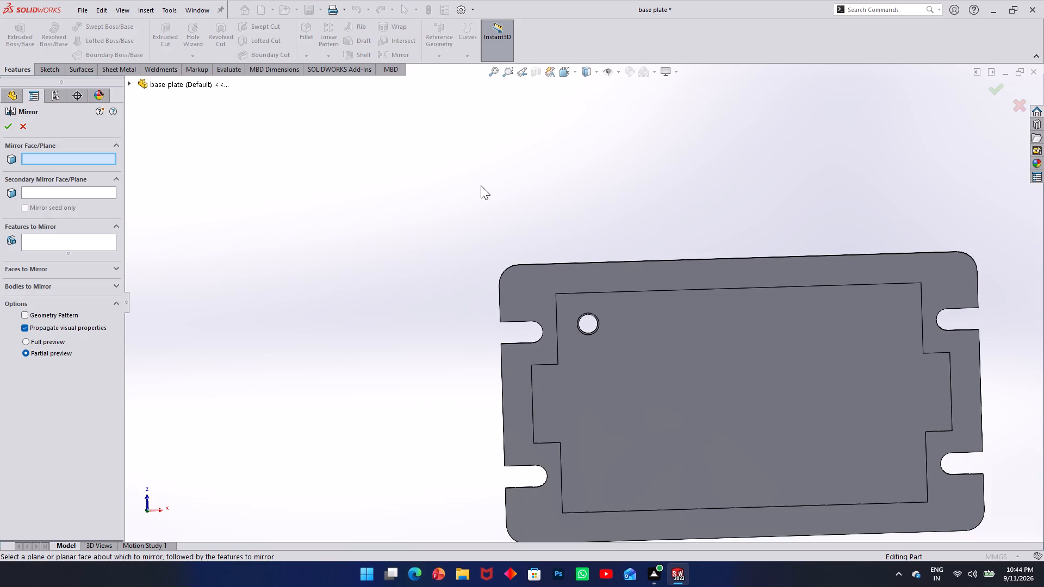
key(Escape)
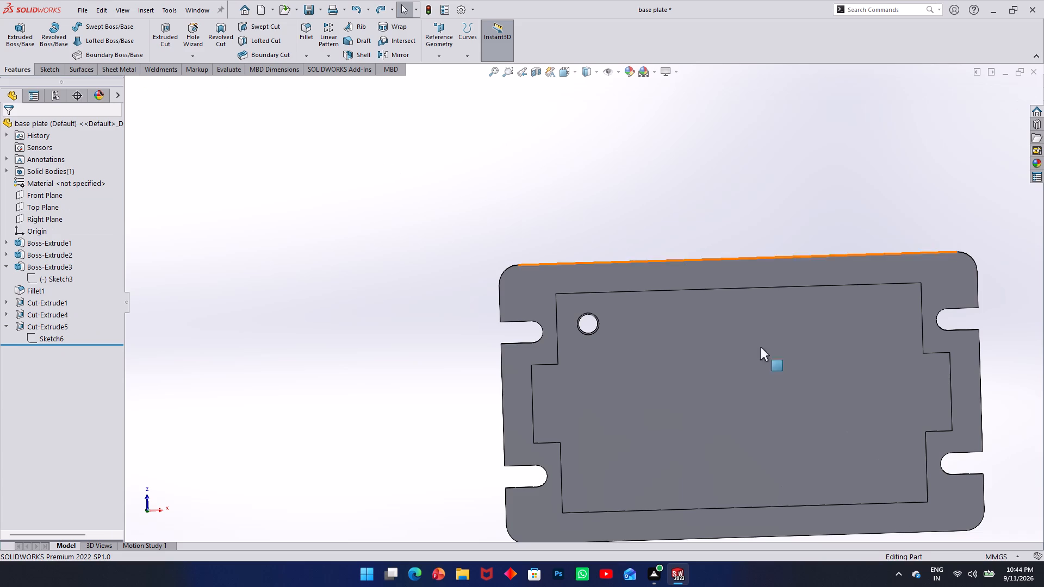
Examine the base plate's underside recess and stepped corner hole, and compare them with the large pad's four corner holes on top.
scroll(781, 354, up, 3)
middle_drag(654, 276, 653, 328)
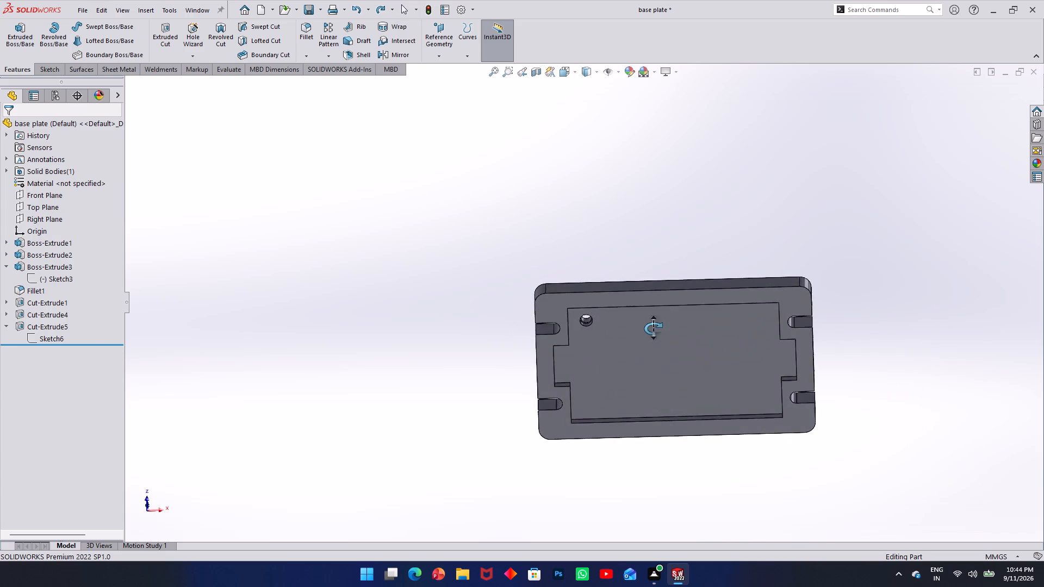
middle_drag(653, 328, 657, 302)
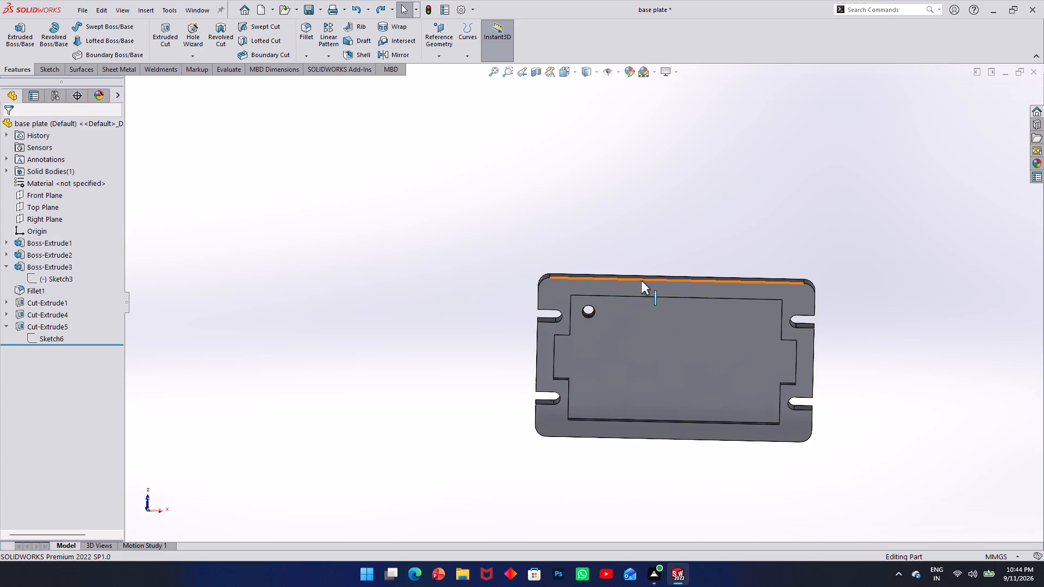
middle_drag(639, 287, 642, 462)
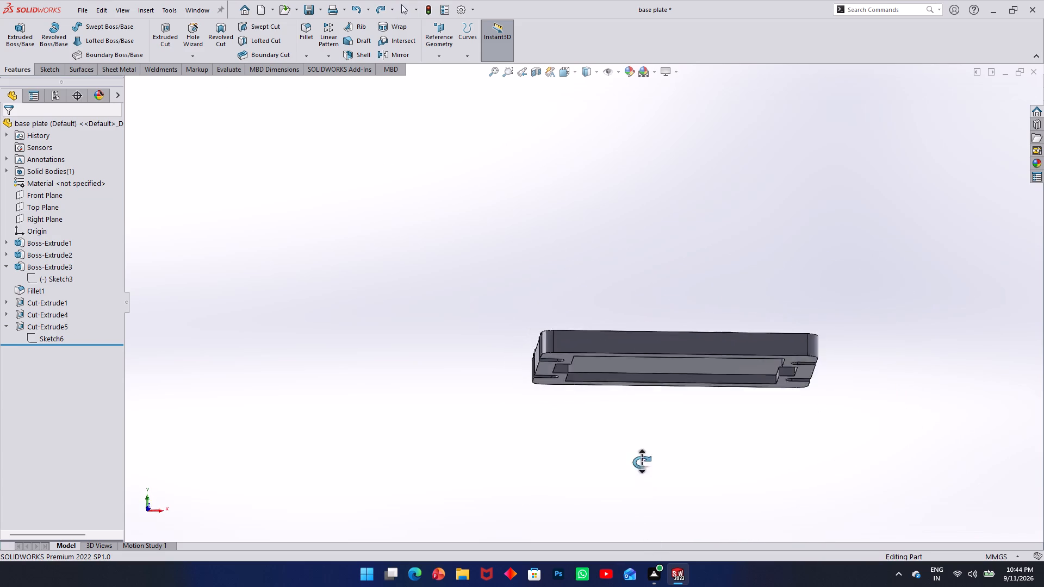
middle_drag(642, 462, 632, 294)
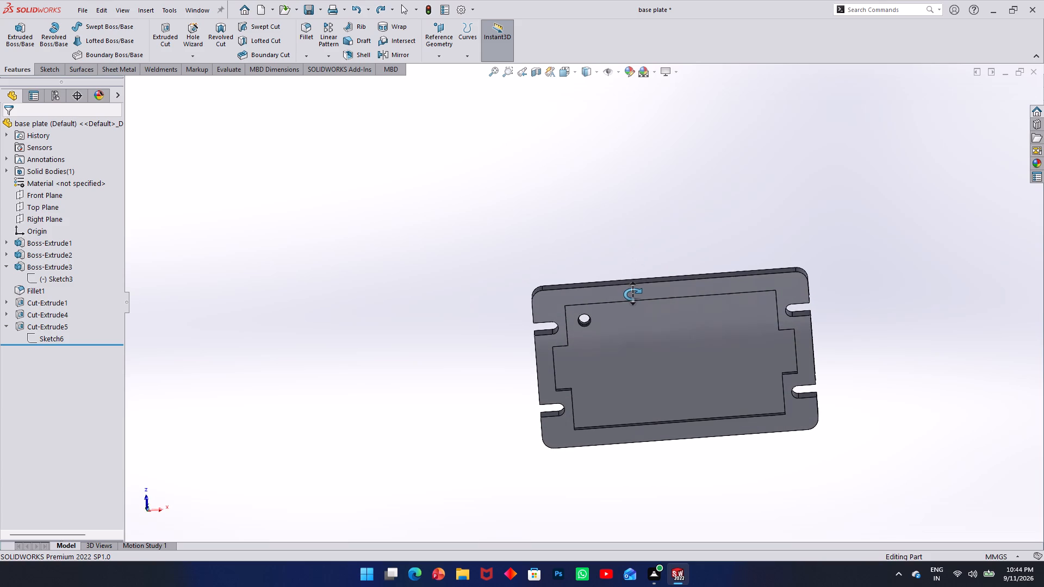
middle_drag(632, 294, 643, 278)
scroll(645, 272, up, 1)
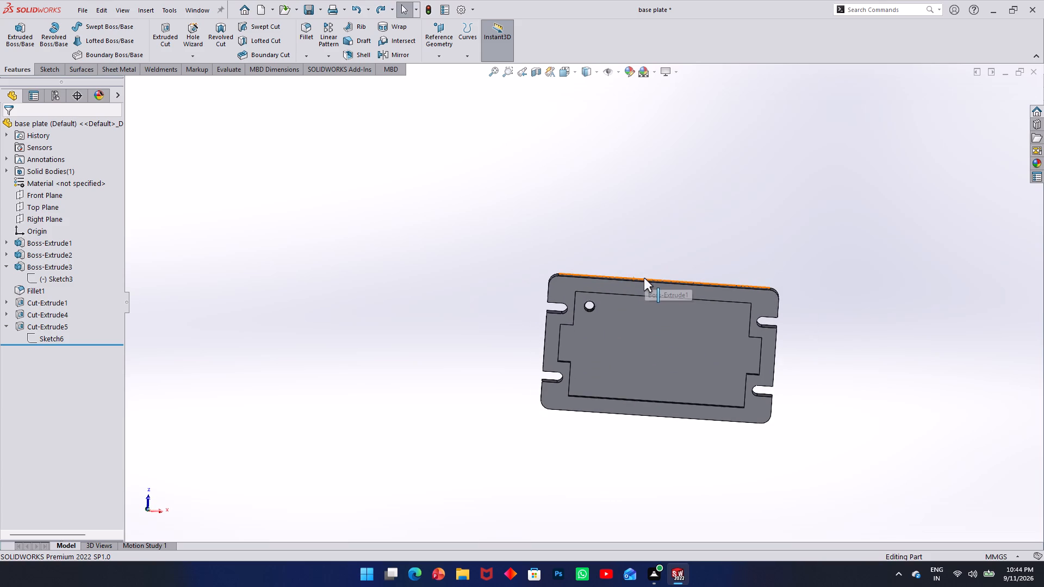
scroll(644, 278, up, 1)
scroll(620, 298, down, 2)
middle_drag(617, 291, 624, 249)
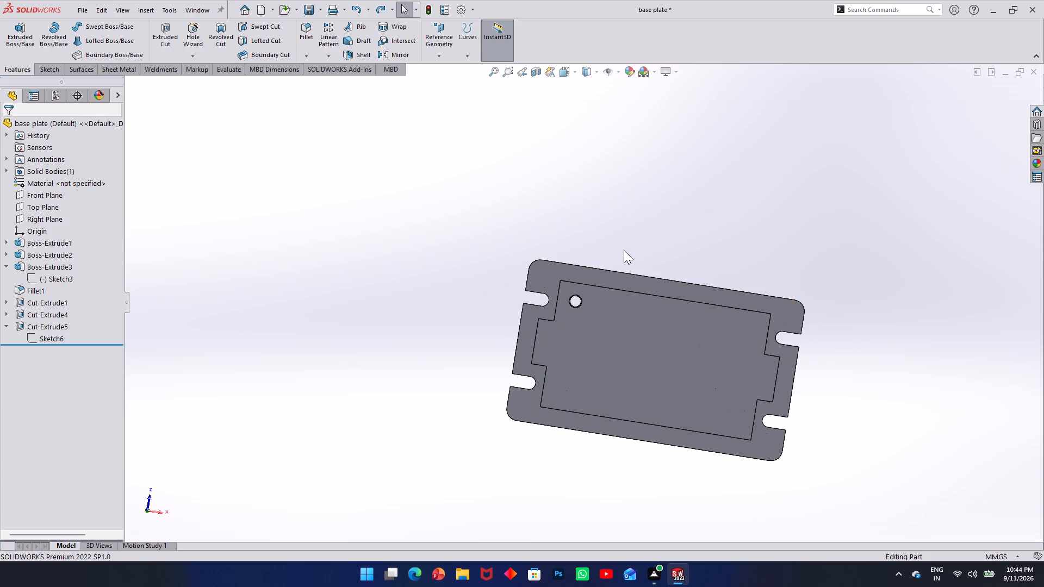
scroll(624, 337, down, 2)
middle_drag(627, 302, 633, 558)
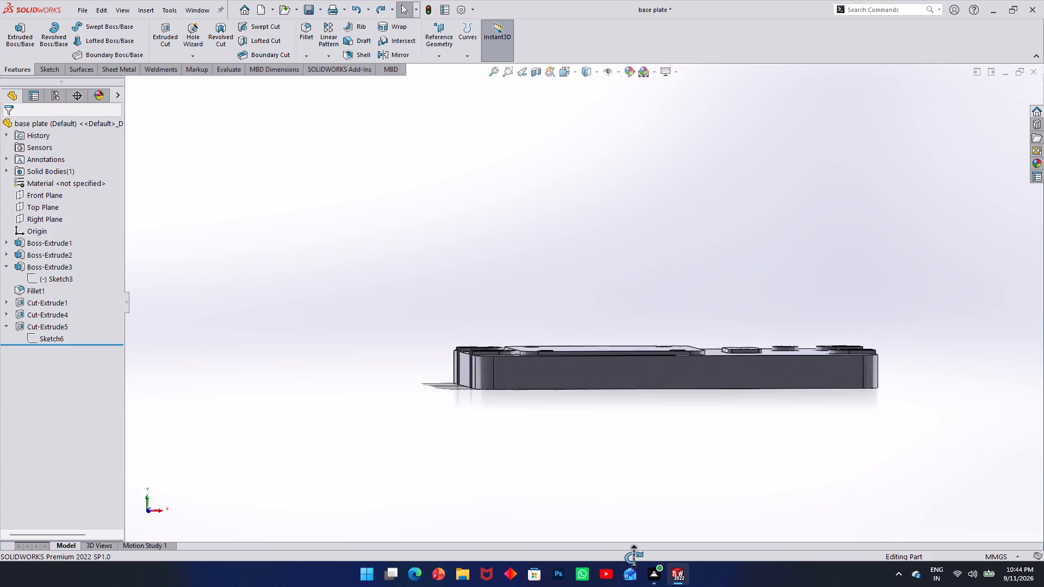
middle_drag(633, 558, 635, 557)
middle_drag(582, 348, 582, 499)
scroll(533, 358, up, 2)
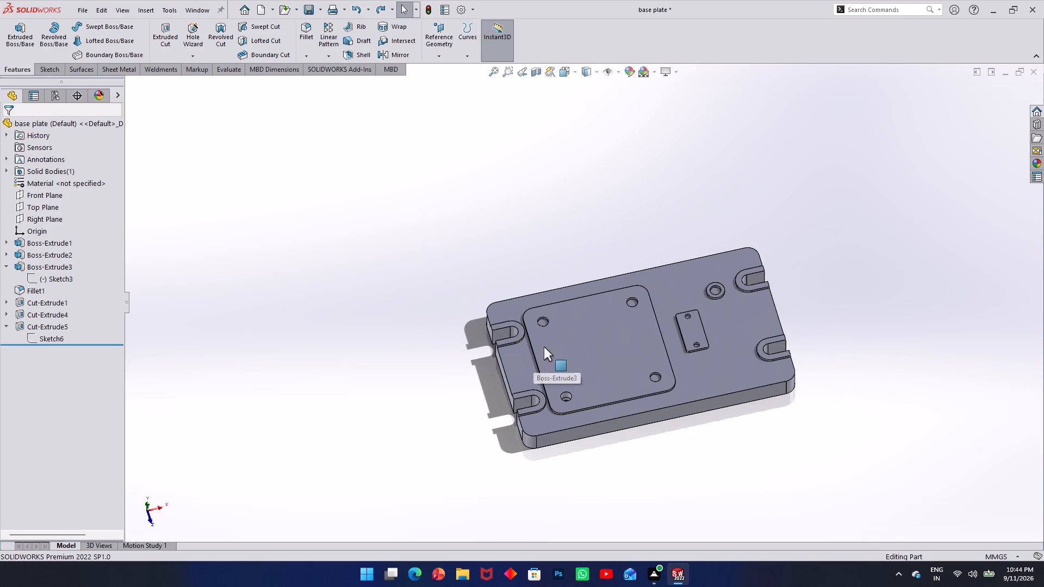
middle_drag(547, 340, 543, 429)
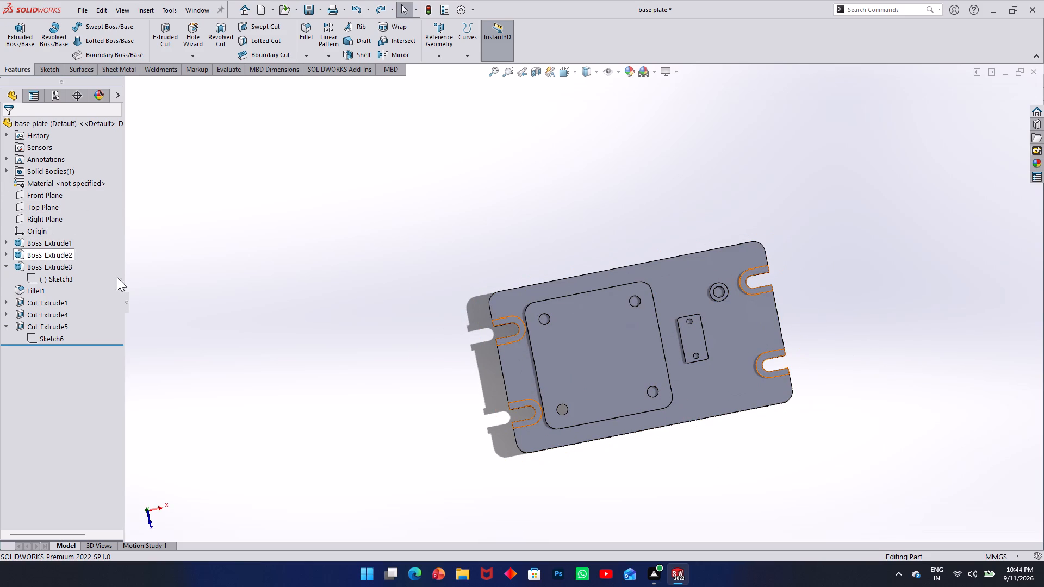
Open the large pad's sketch for editing and examine its corner hole layout and dimensions.
right_click(577, 359)
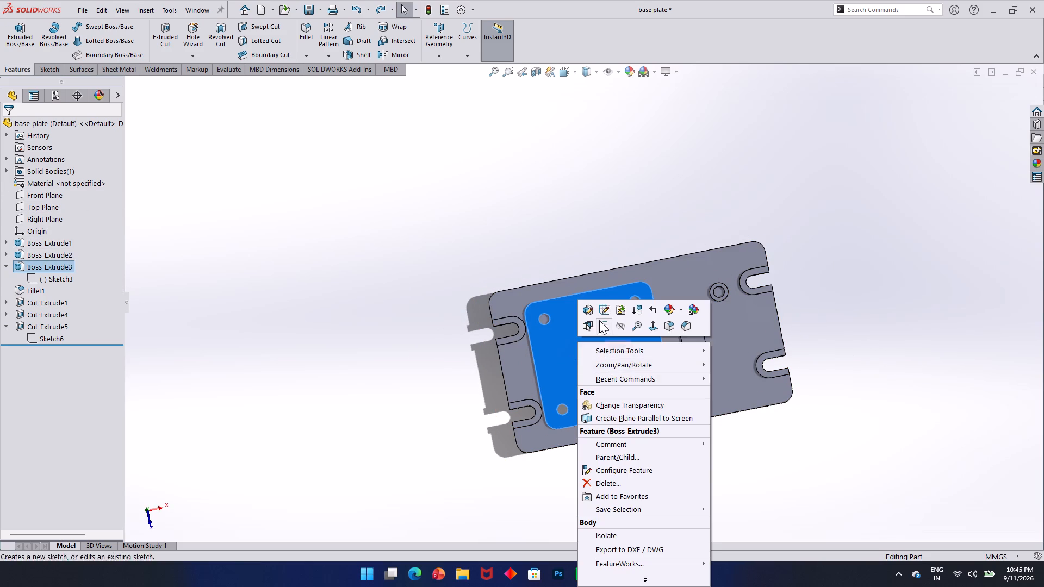
click(604, 311)
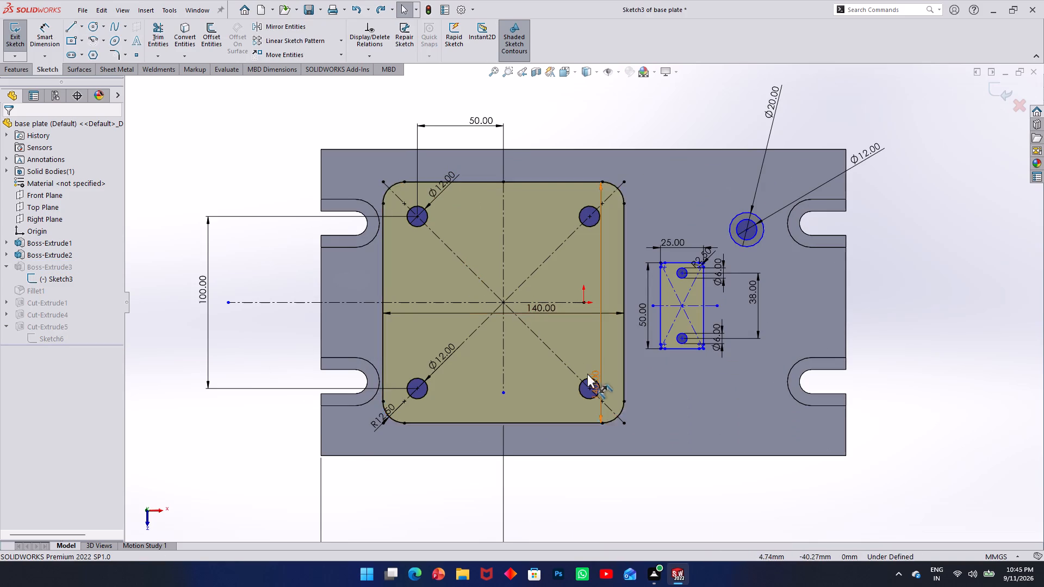
scroll(567, 343, up, 4)
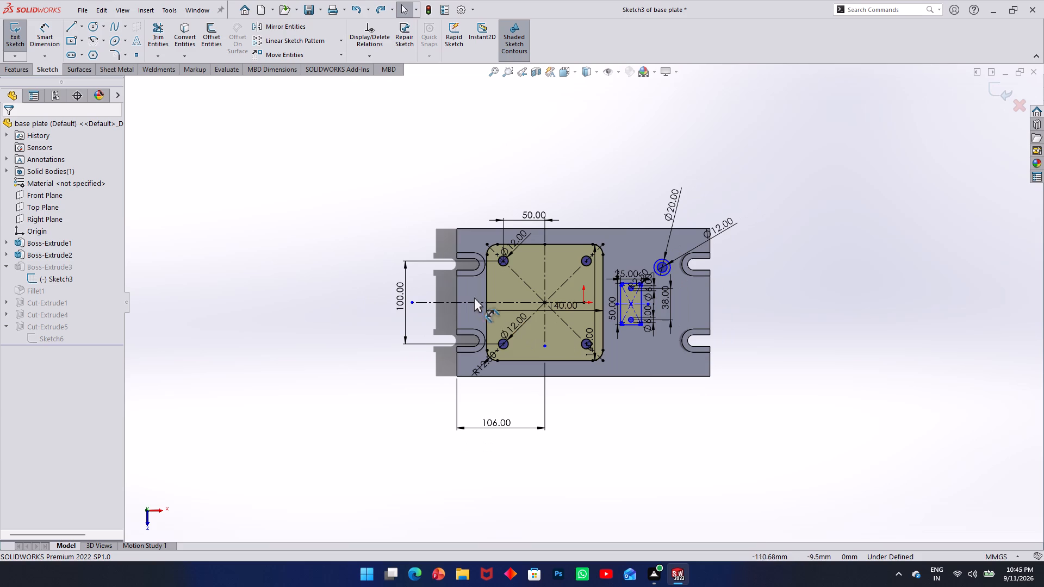
scroll(554, 250, up, 1)
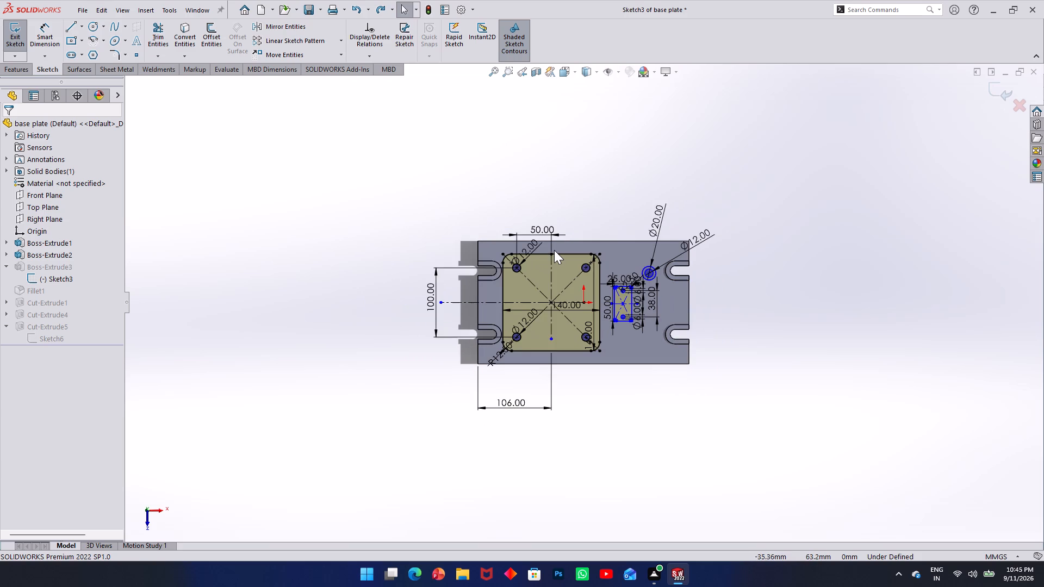
scroll(554, 250, down, 3)
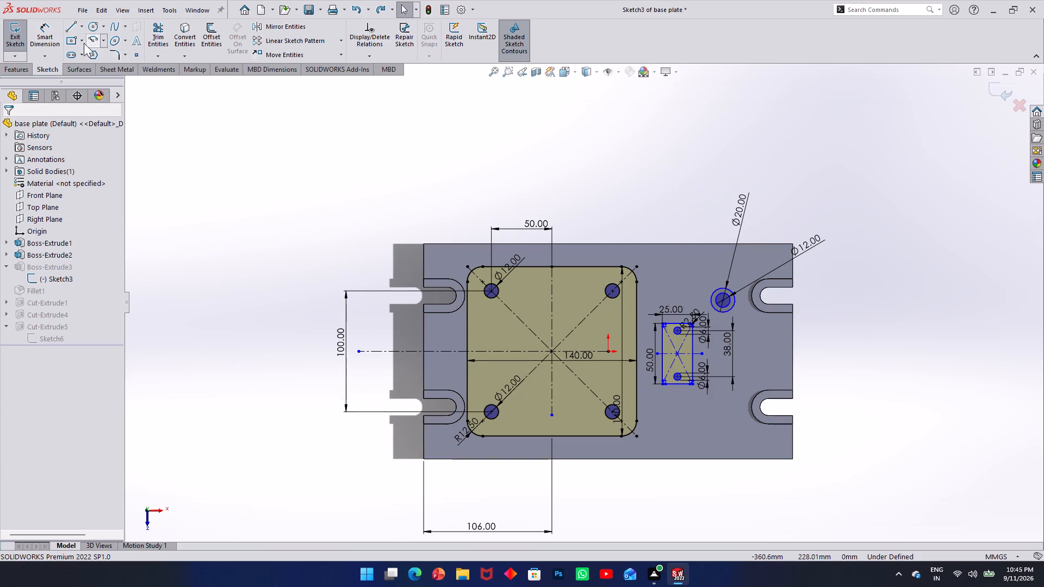
Check the large pad's straight edge length and the distance between its two opposite sides with Smart Dimension, without placing any dimension.
click(34, 36)
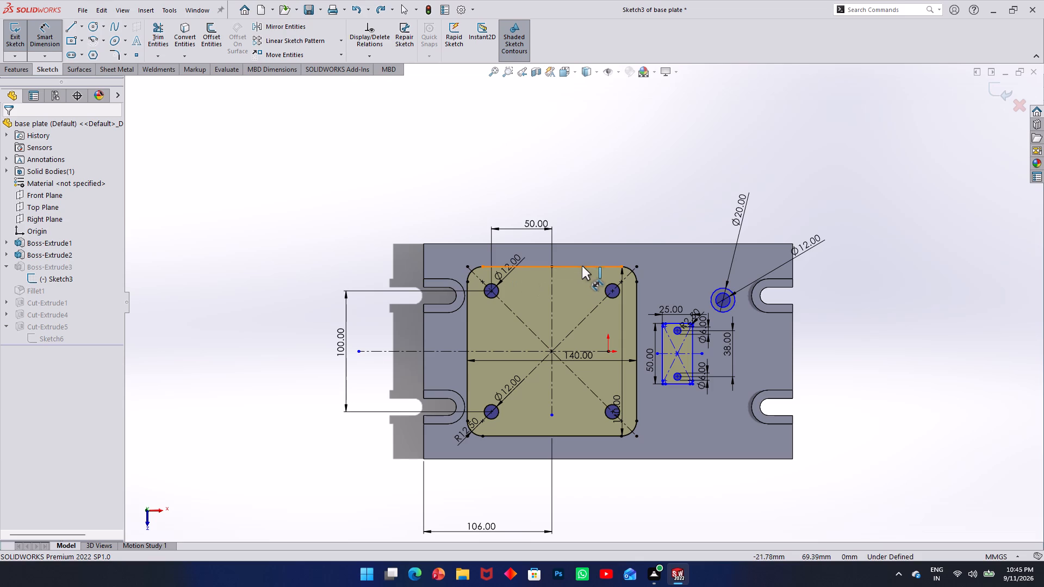
click(582, 264)
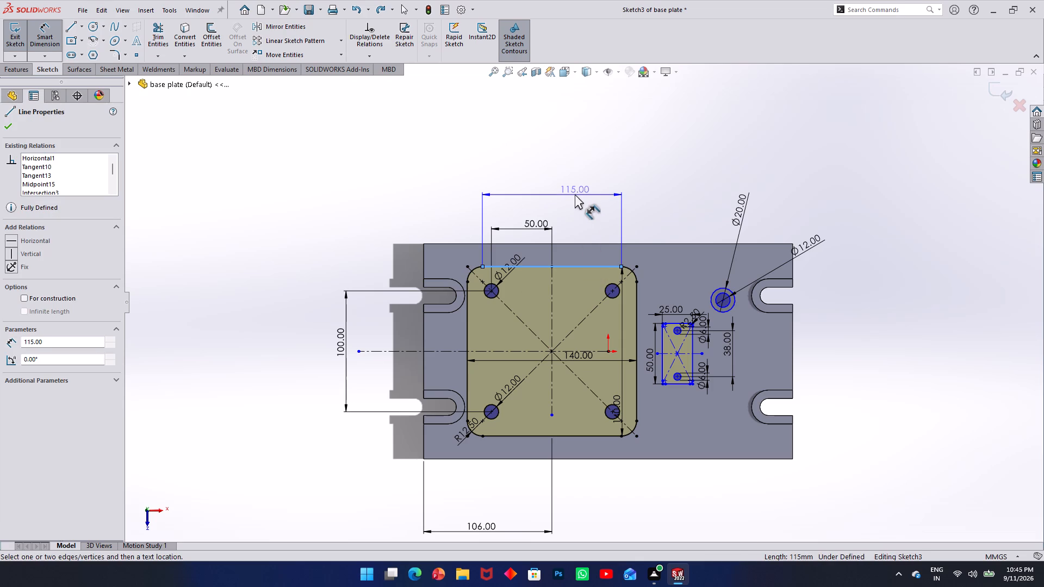
key(Escape)
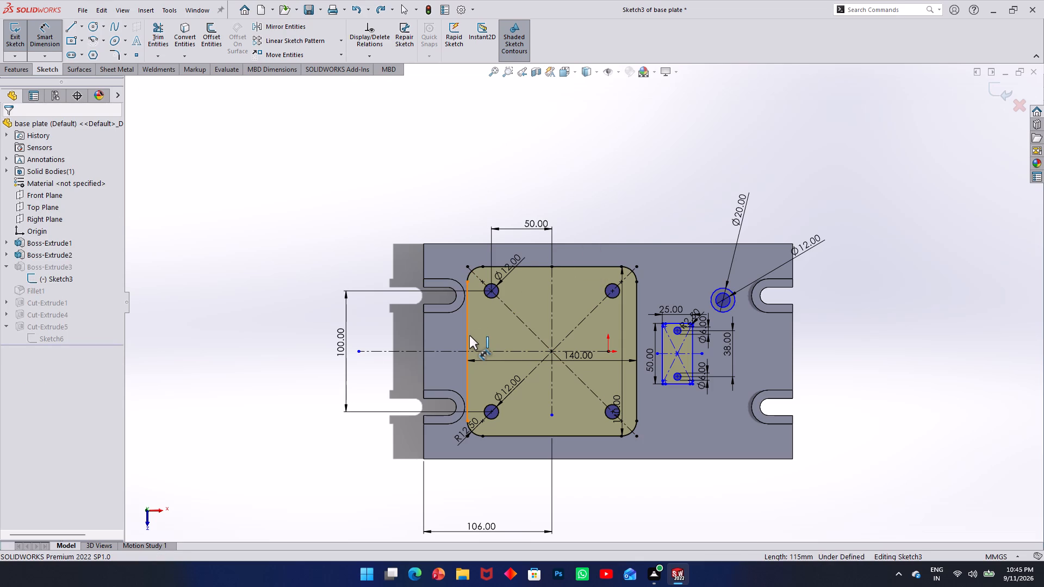
click(469, 335)
click(636, 335)
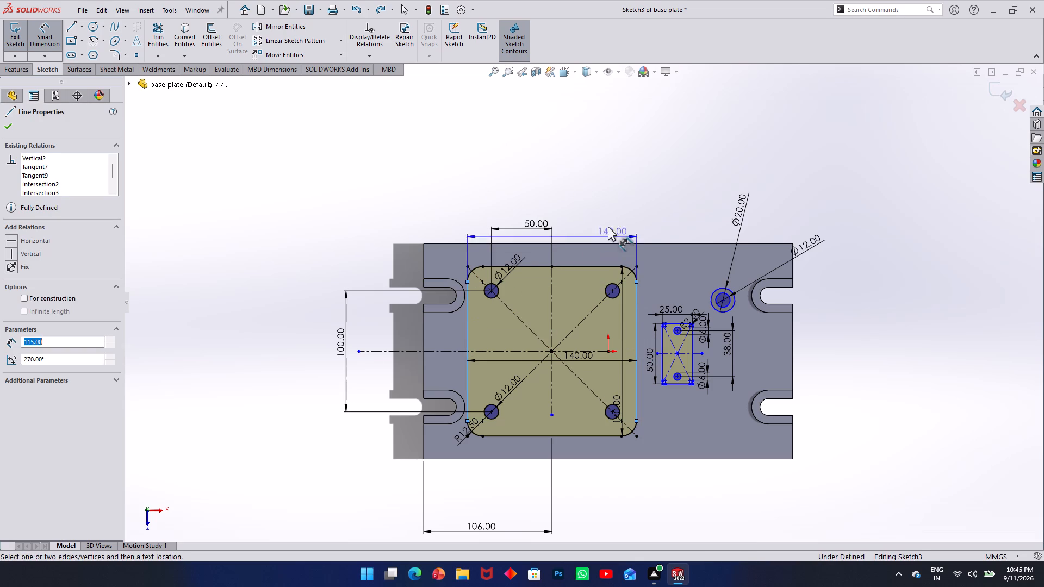
key(Escape)
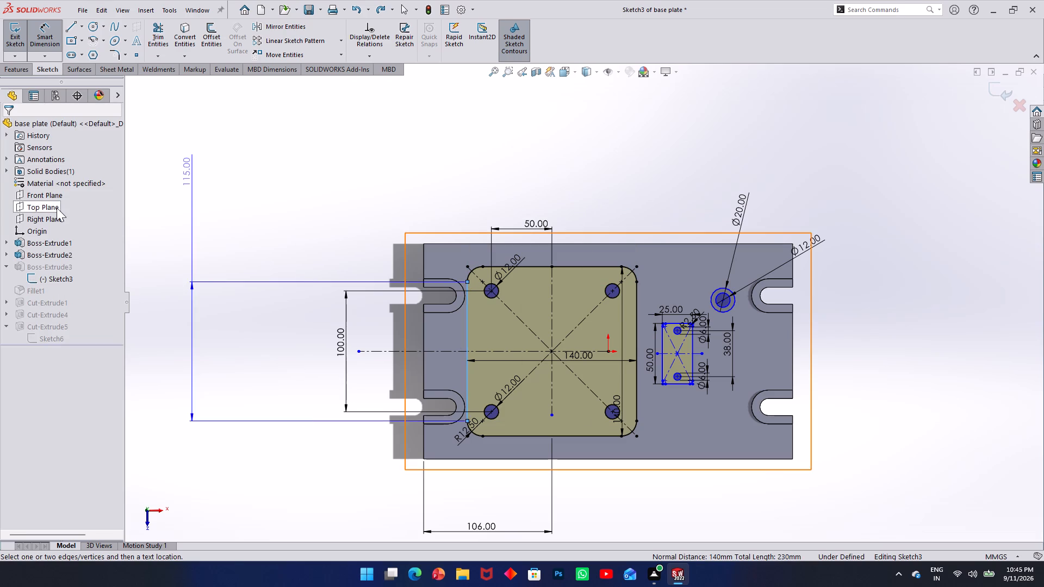
key(Escape)
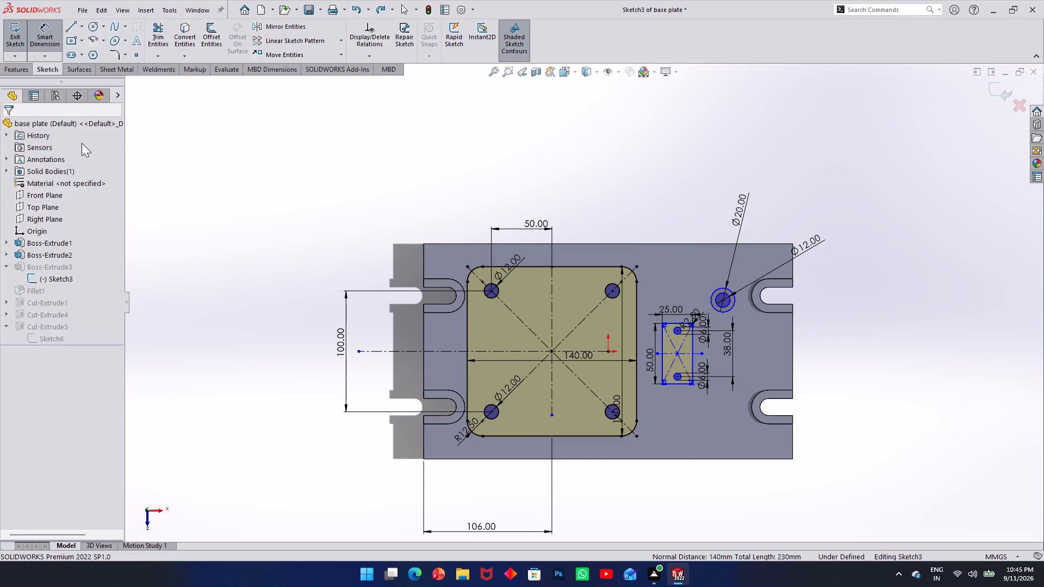
scroll(240, 272, up, 1)
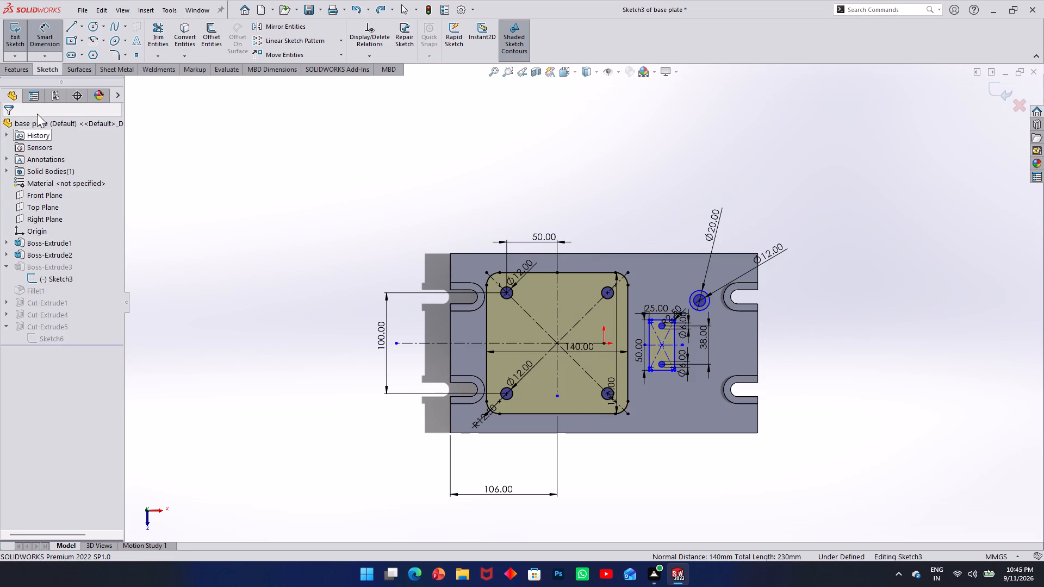
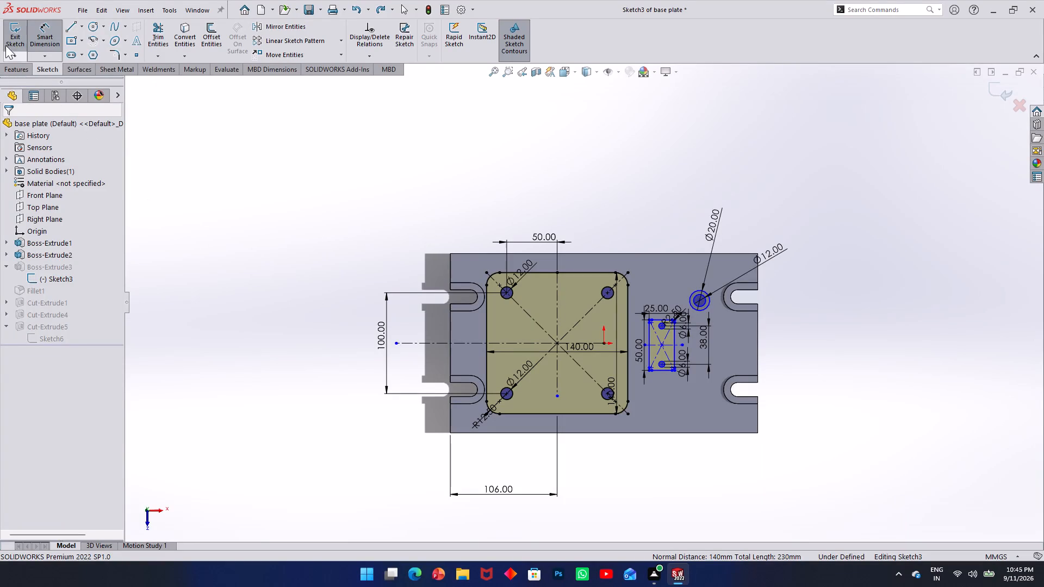
Exit the large pad's sketch.
click(4, 29)
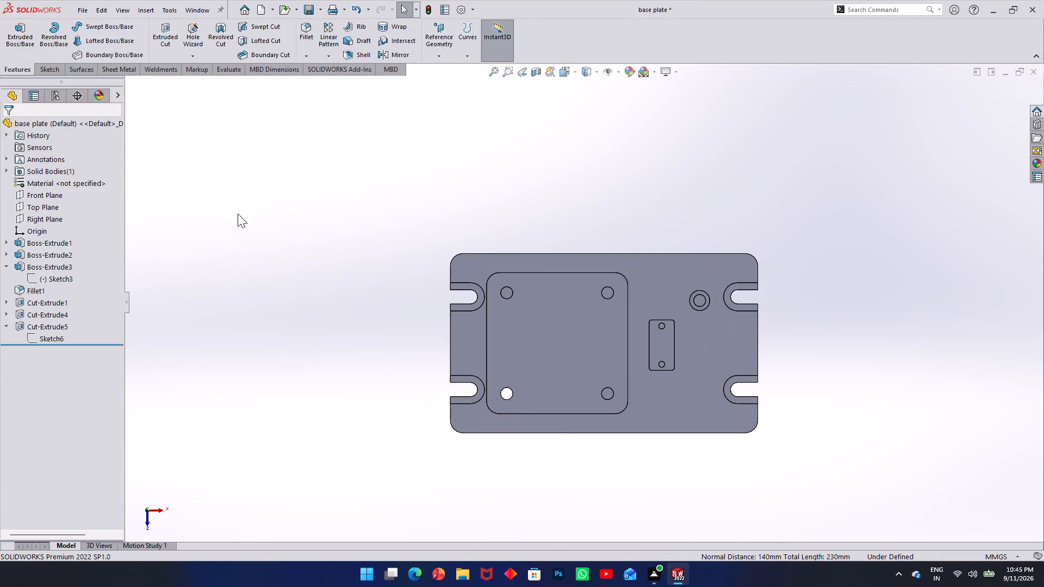
Create a reference plane offset 70 mm inward from the large pad's side face nearest the plate end, with the offset flipped.
middle_drag(469, 296, 468, 170)
scroll(462, 223, up, 1)
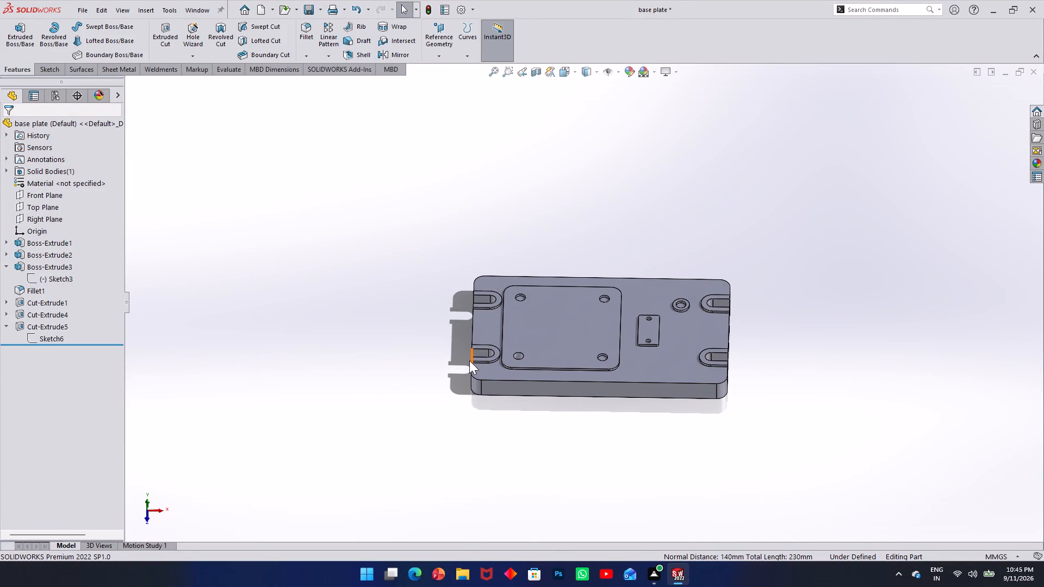
click(431, 53)
click(447, 66)
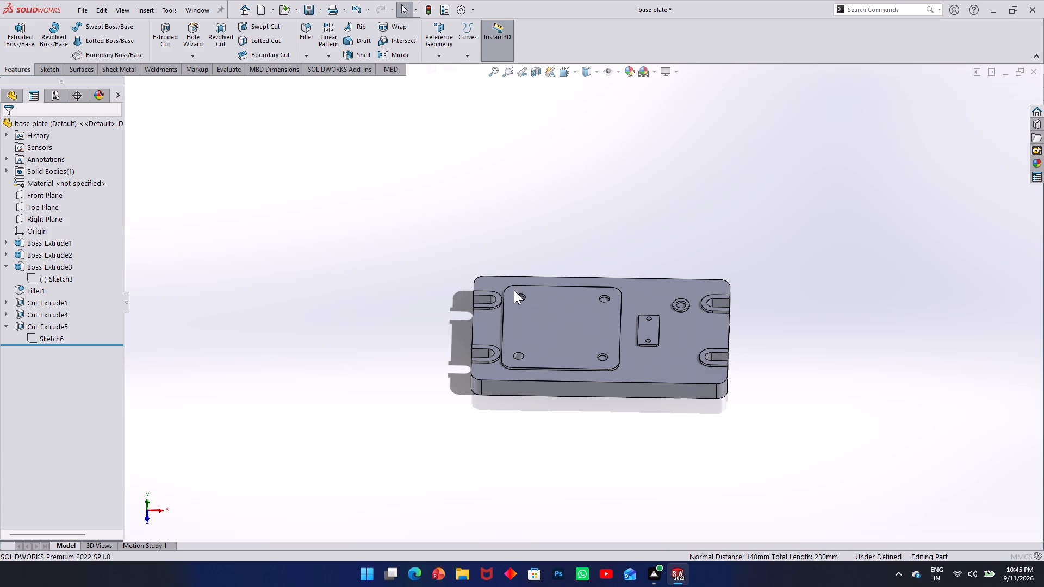
middle_drag(514, 290, 589, 230)
scroll(549, 355, down, 6)
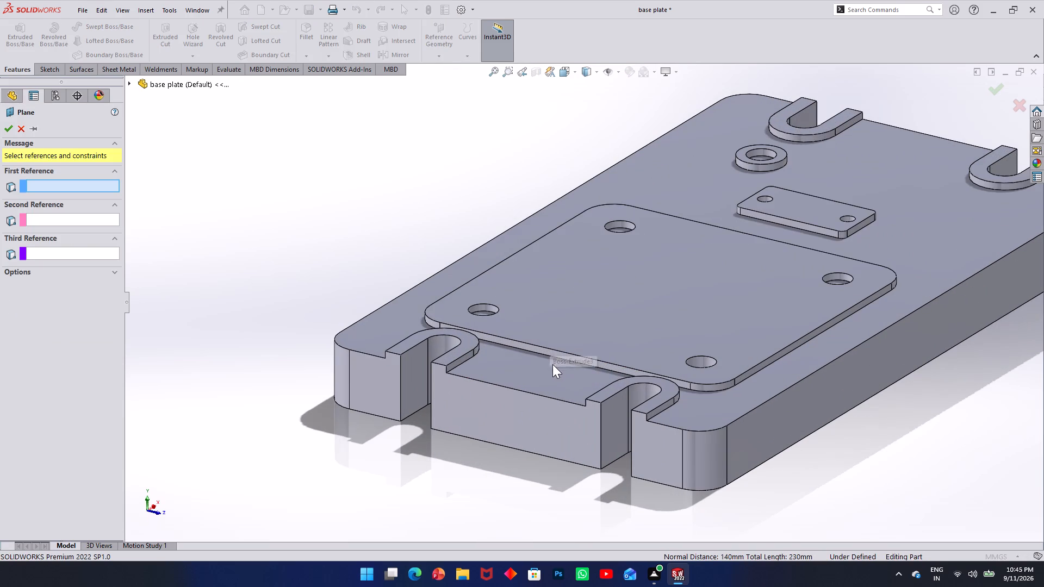
click(556, 353)
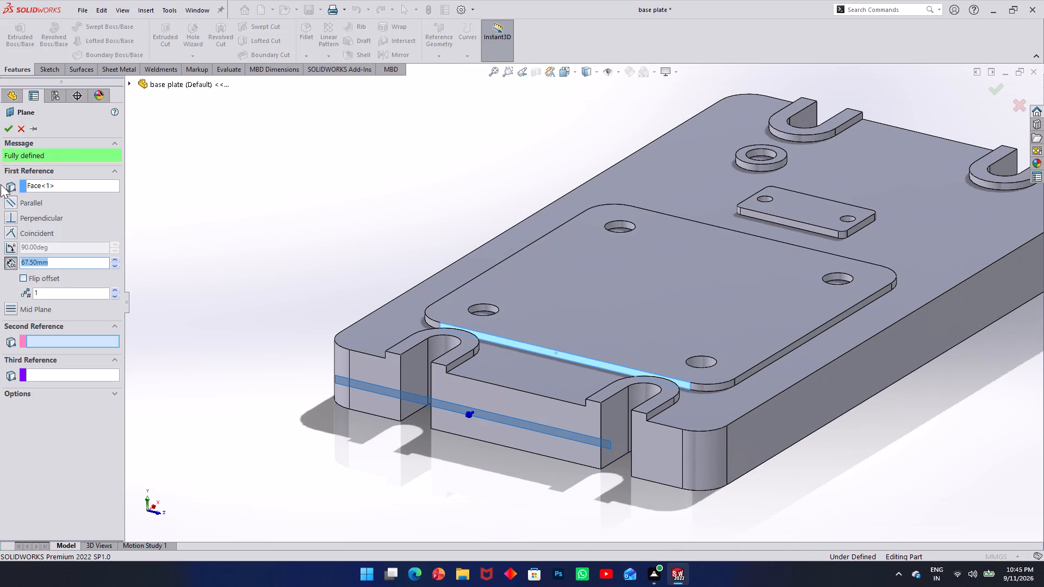
click(20, 277)
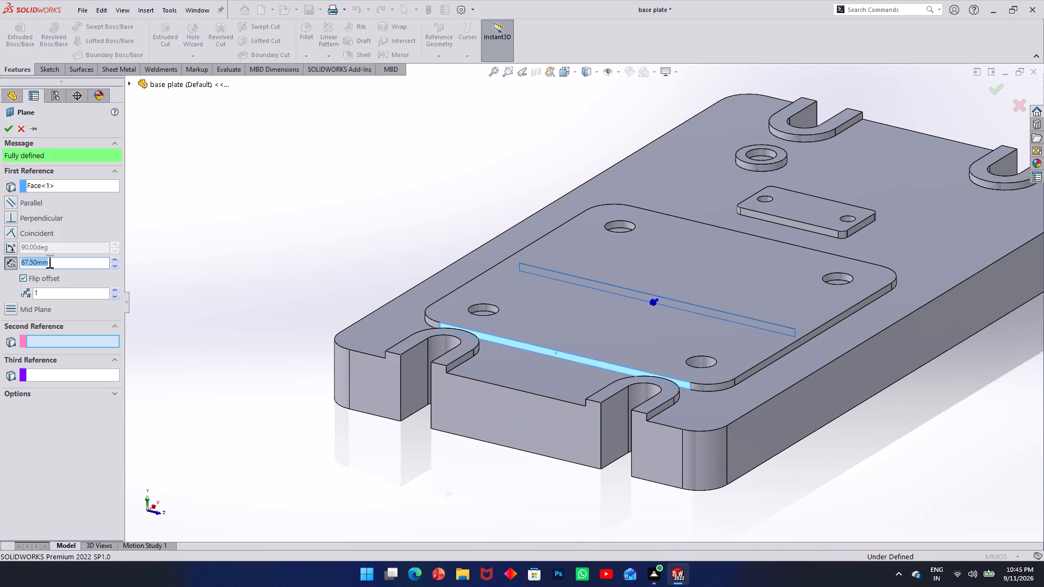
text(70)
key(Return)
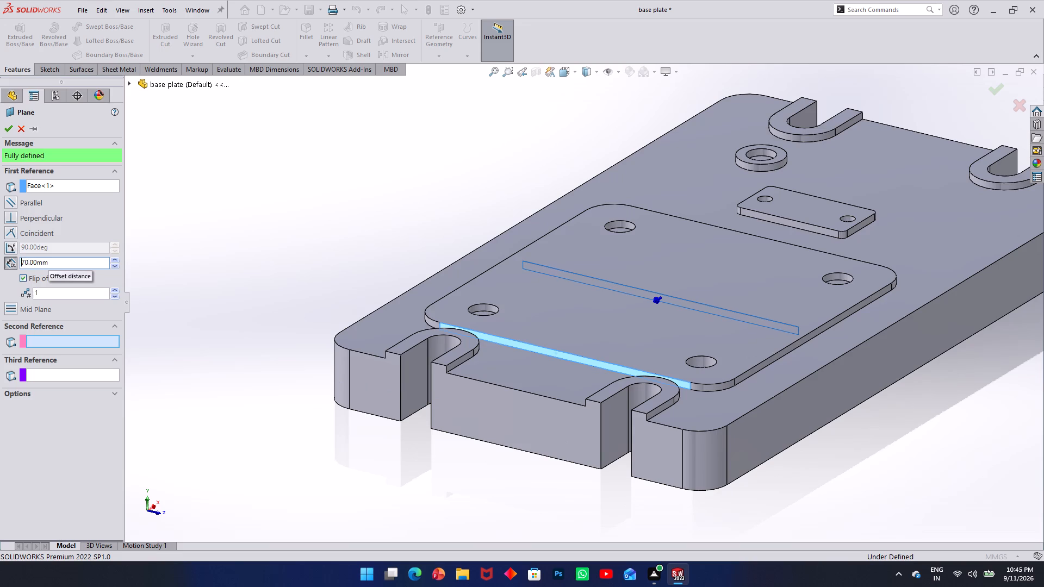
click(8, 131)
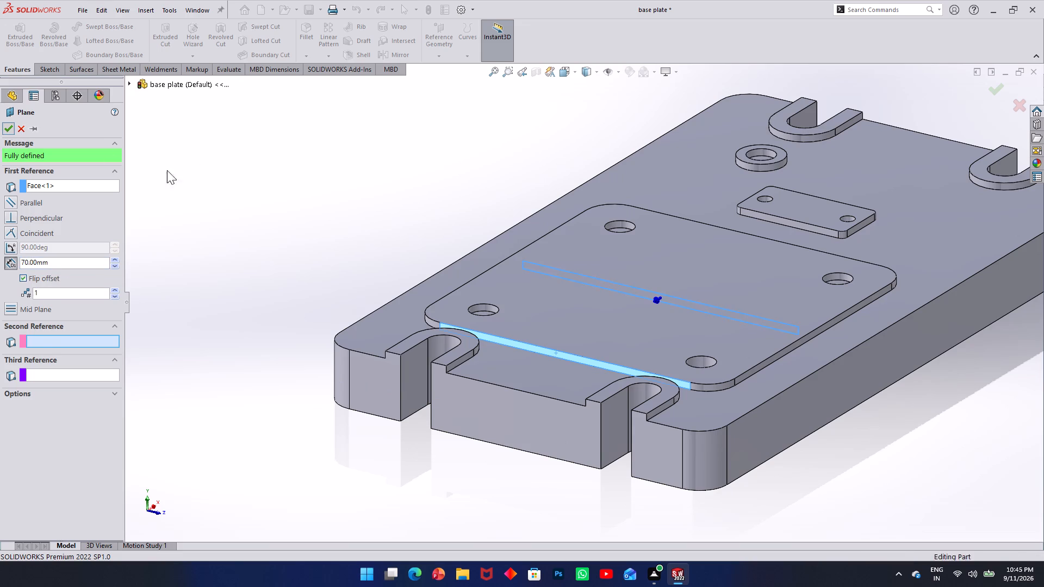
Mirror both cuts of the stepped corner hole, Cut-Extrude5 and Cut-Extrude4, about the new plane across the large pad.
middle_drag(231, 170, 147, 193)
middle_drag(253, 274, 247, 89)
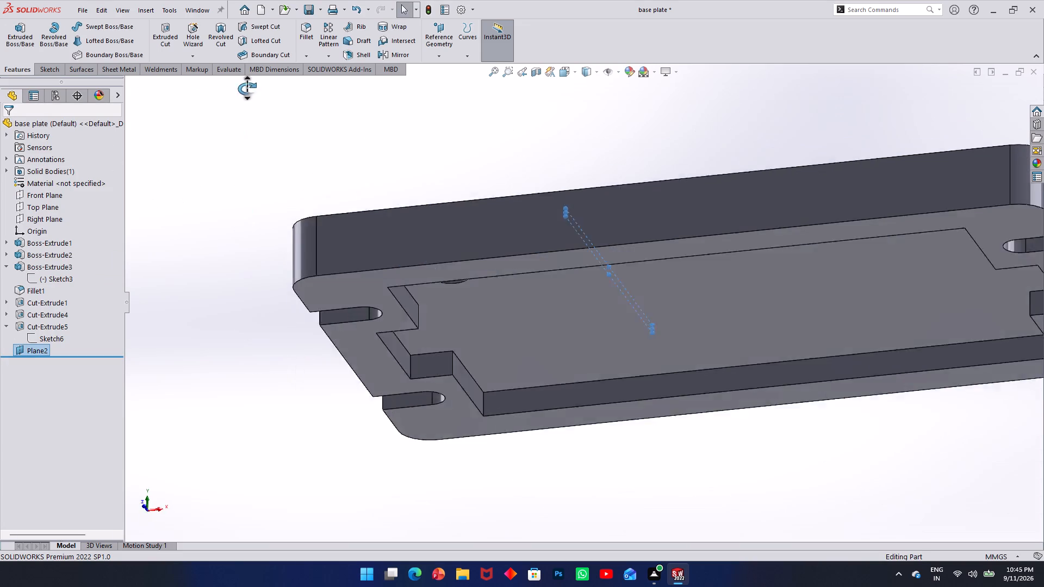
middle_drag(247, 89, 250, 75)
click(323, 53)
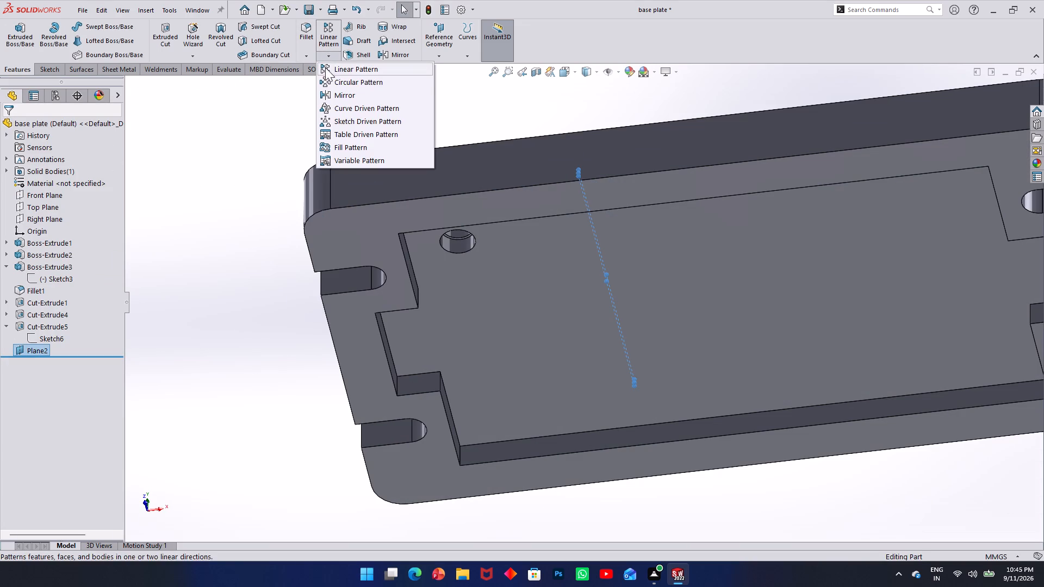
click(326, 90)
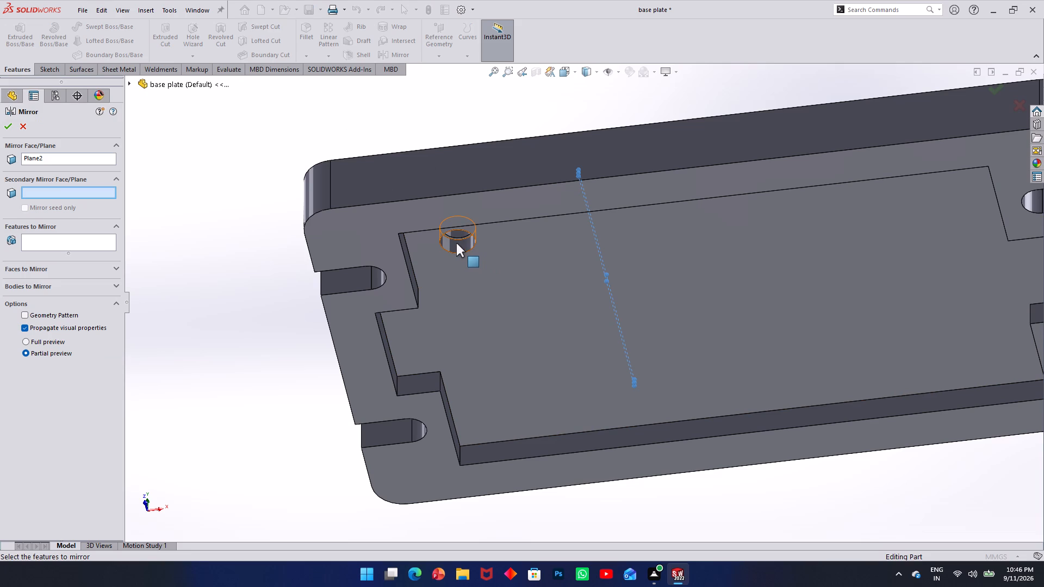
click(456, 243)
middle_drag(441, 219, 424, 137)
scroll(424, 142, up, 1)
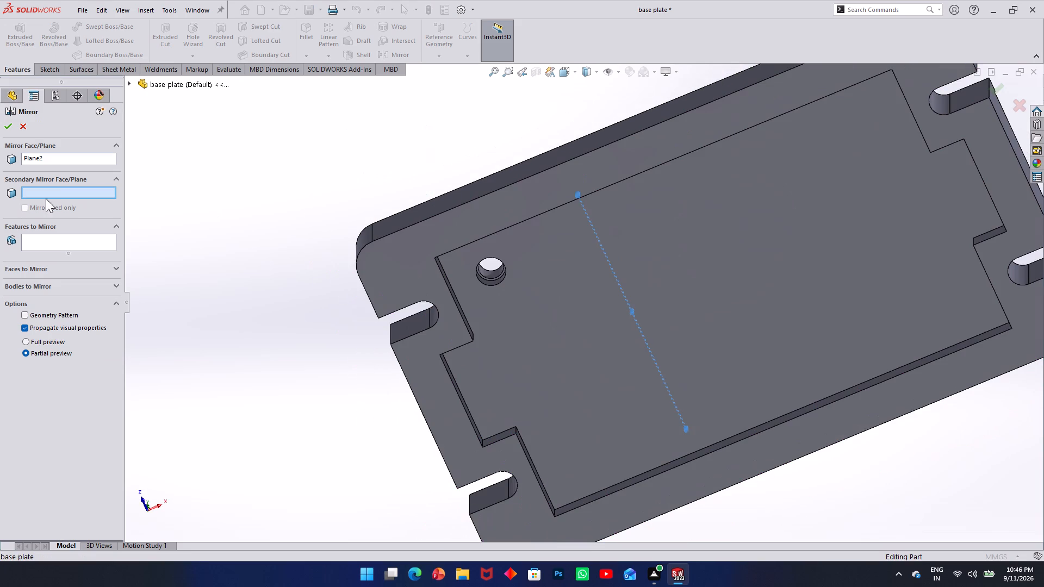
click(71, 240)
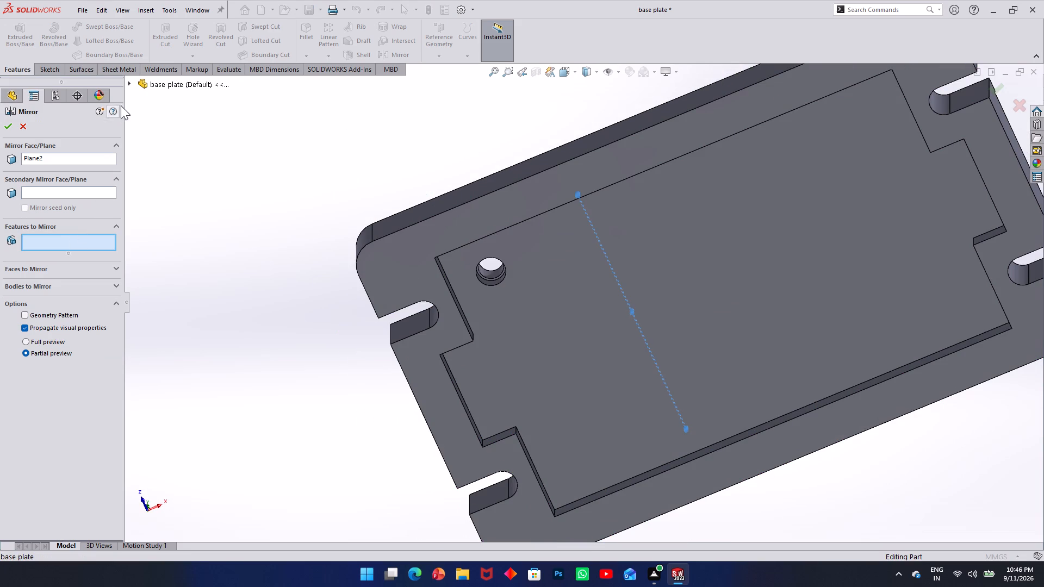
click(131, 83)
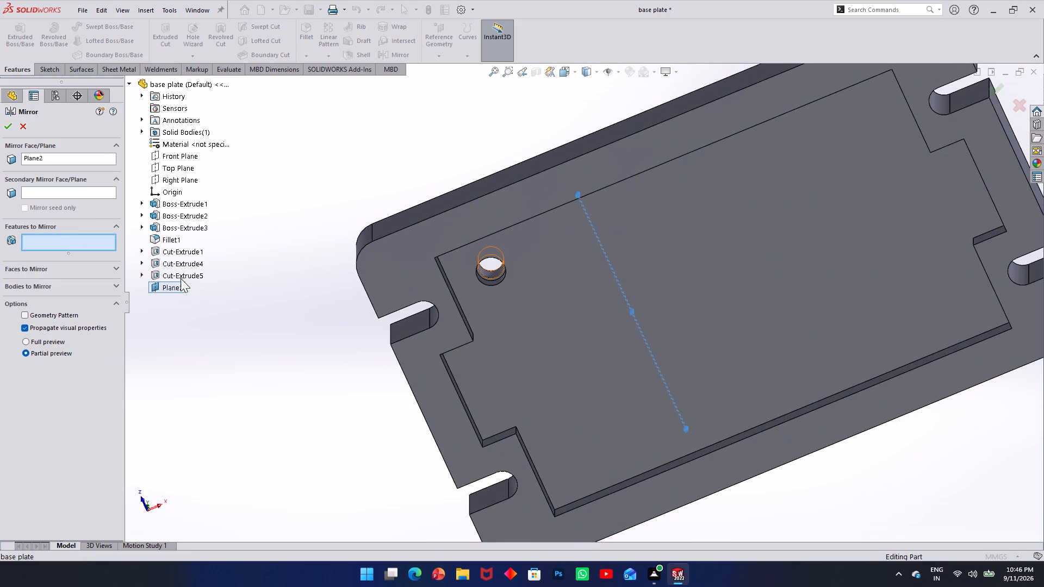
click(181, 277)
click(175, 266)
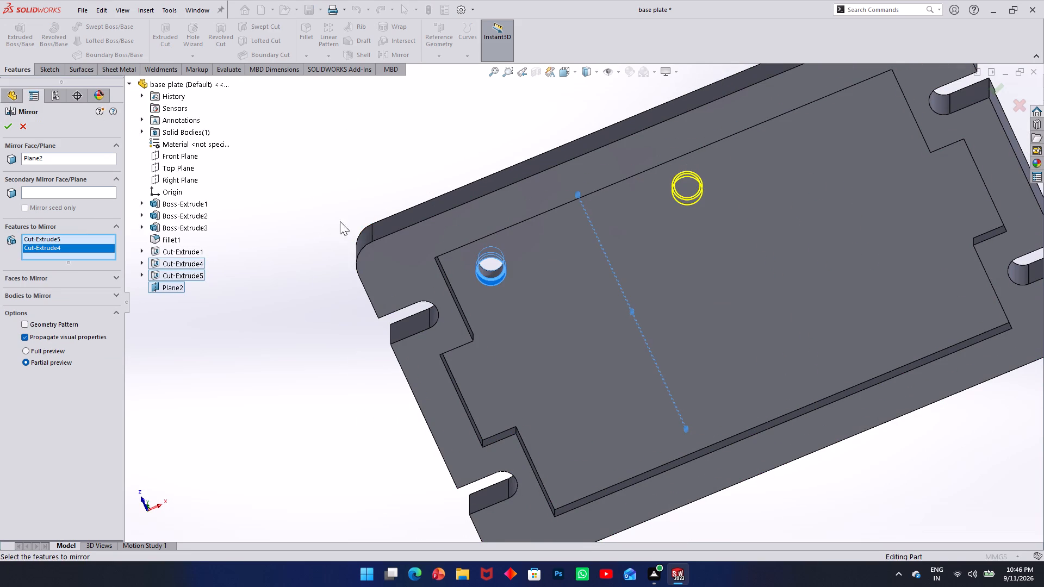
middle_drag(355, 228, 410, 497)
scroll(408, 497, up, 2)
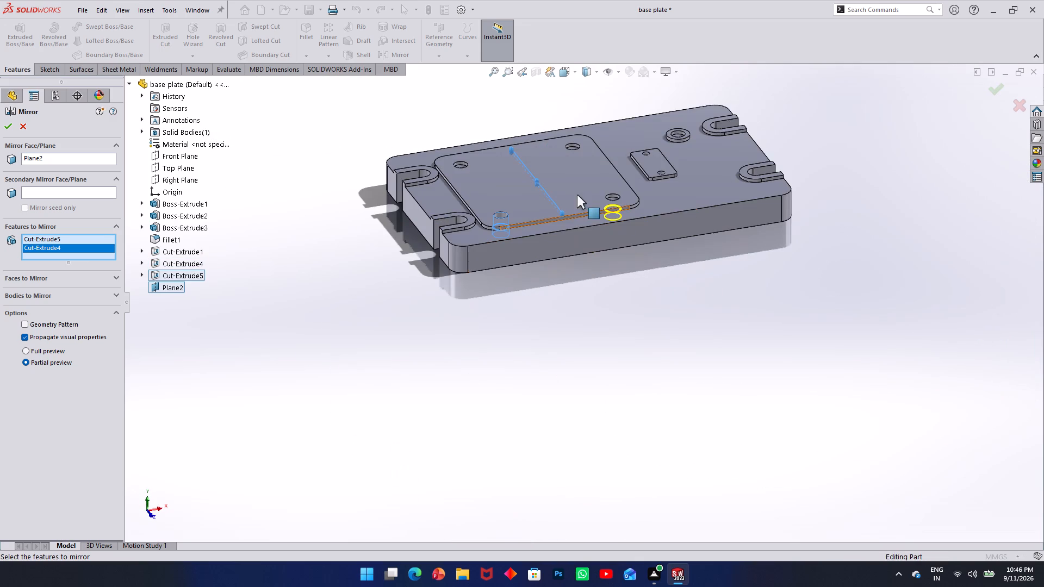
middle_drag(579, 187, 571, 341)
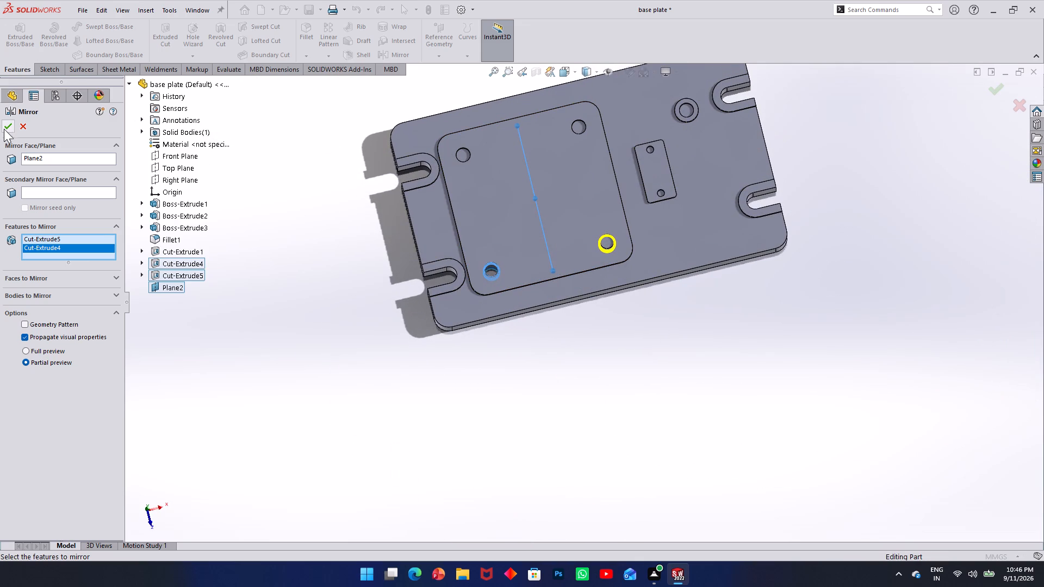
click(3, 129)
Examine the original and mirrored stepped holes from the base plate's top and from its underside recess.
middle_drag(290, 172, 279, 54)
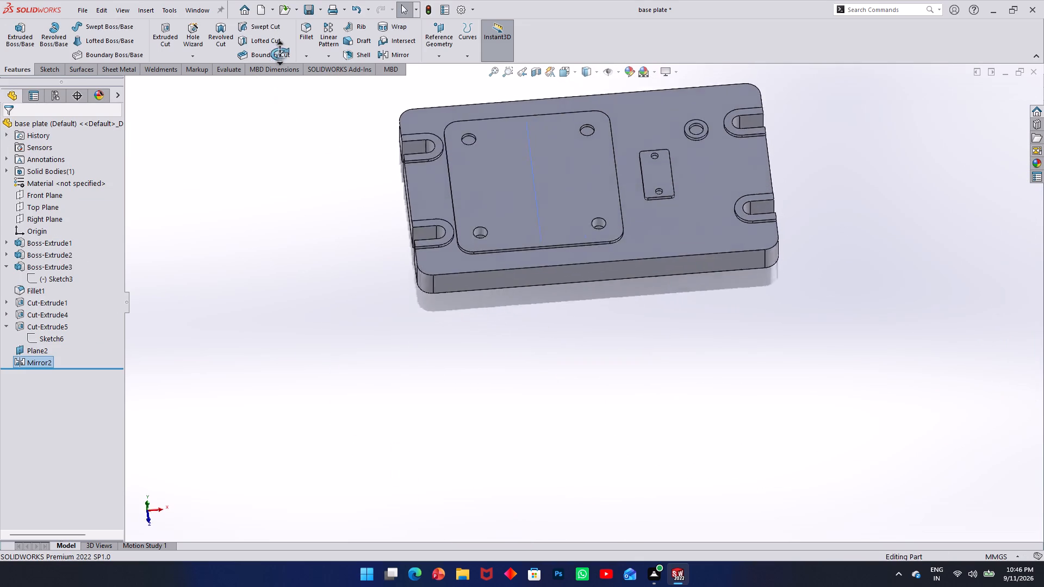
middle_drag(279, 54, 292, 6)
scroll(293, 6, up, 1)
middle_drag(411, 223, 401, 75)
scroll(407, 61, up, 1)
middle_drag(486, 159, 478, 58)
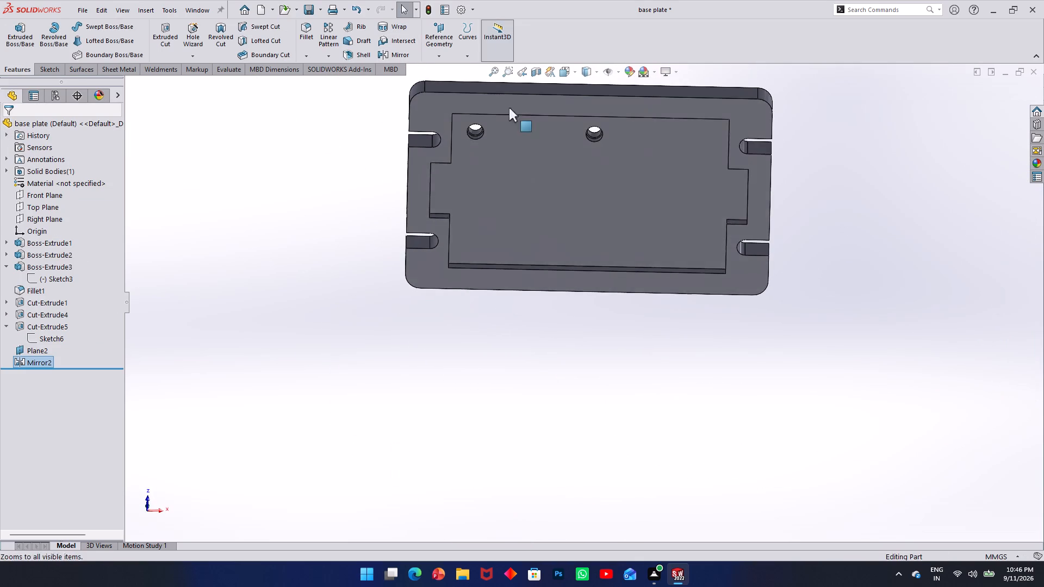
scroll(524, 135, down, 2)
scroll(524, 136, up, 3)
scroll(546, 205, down, 2)
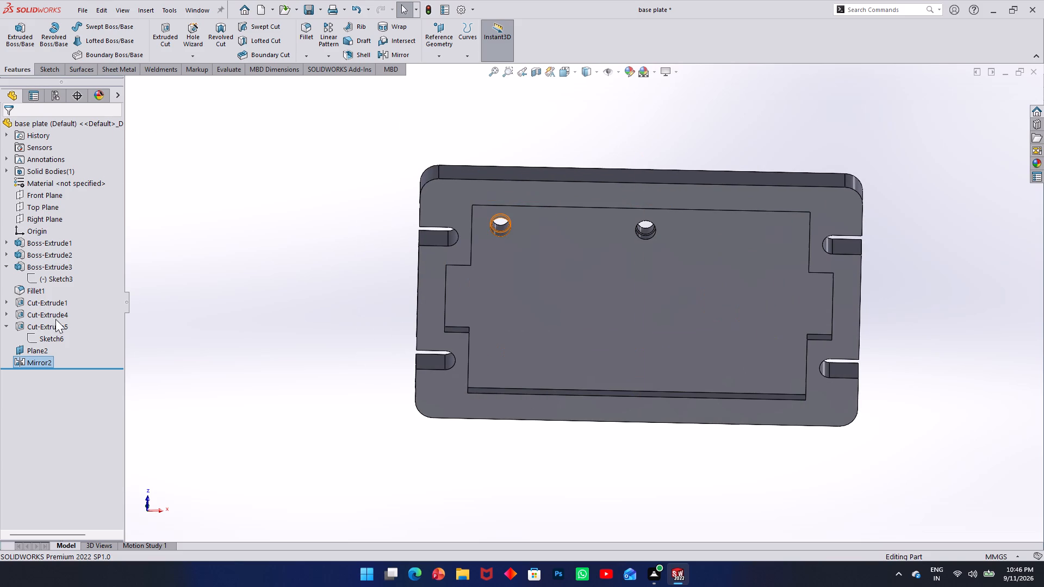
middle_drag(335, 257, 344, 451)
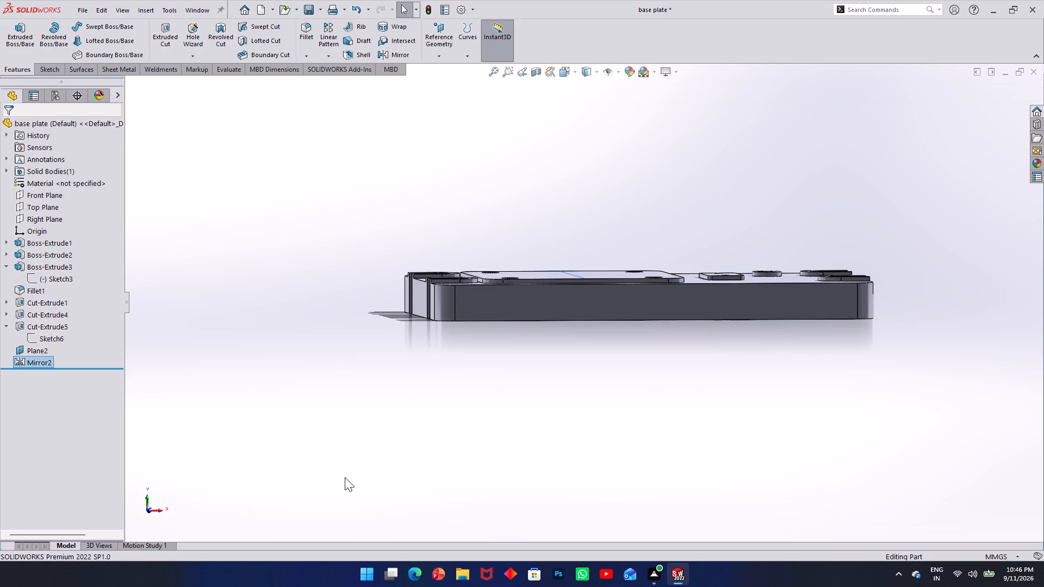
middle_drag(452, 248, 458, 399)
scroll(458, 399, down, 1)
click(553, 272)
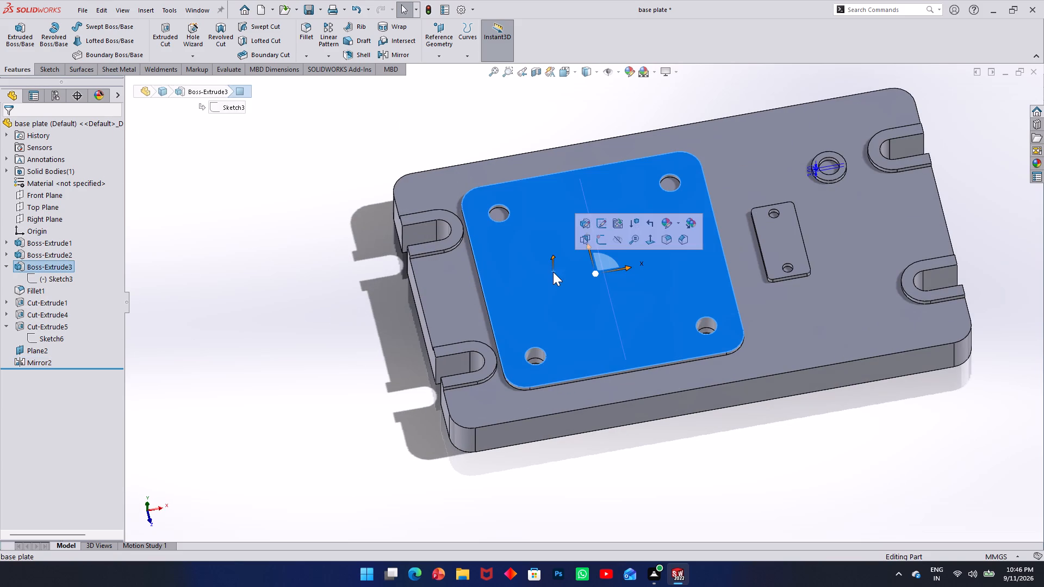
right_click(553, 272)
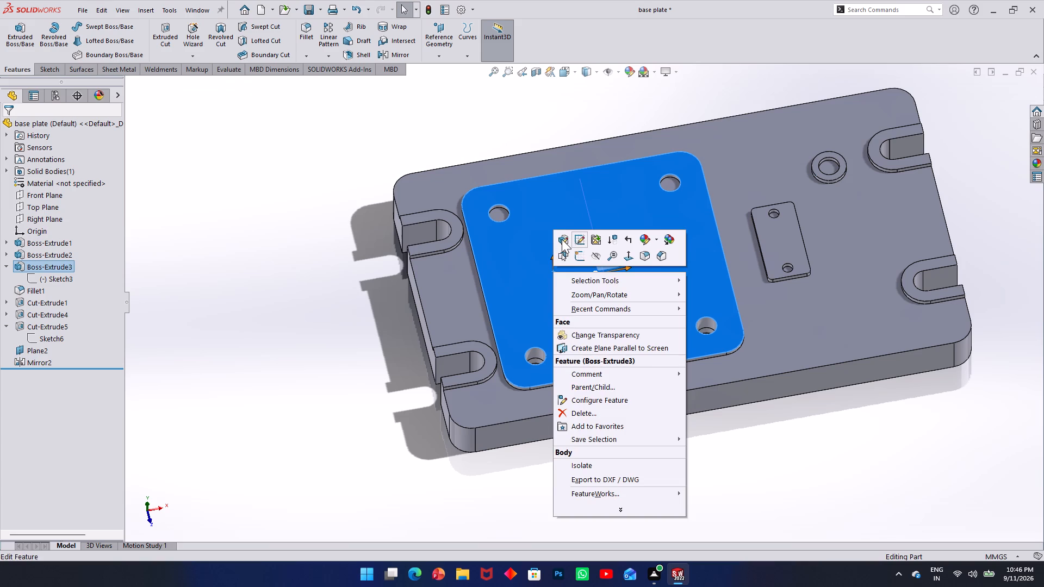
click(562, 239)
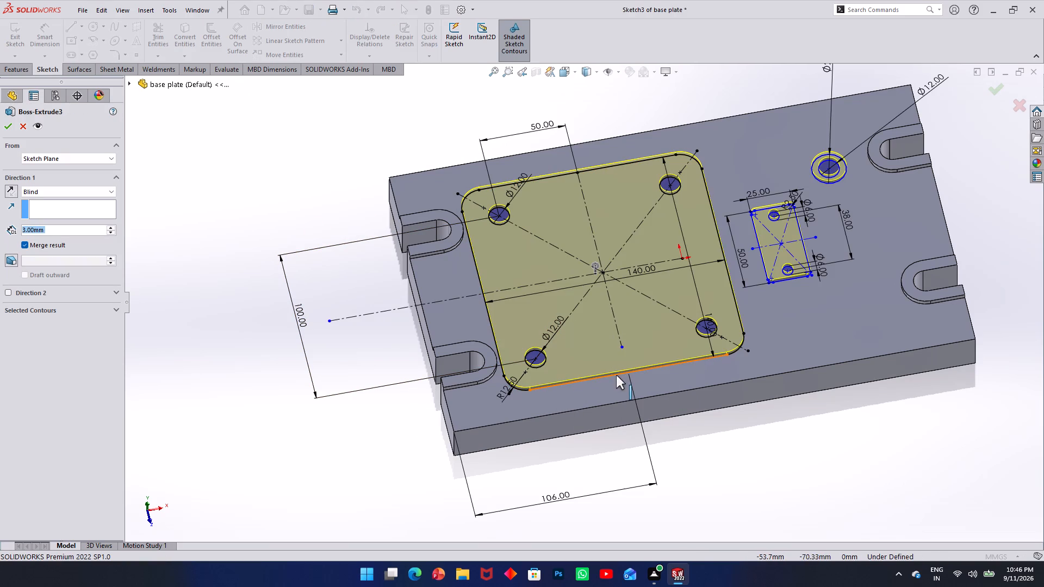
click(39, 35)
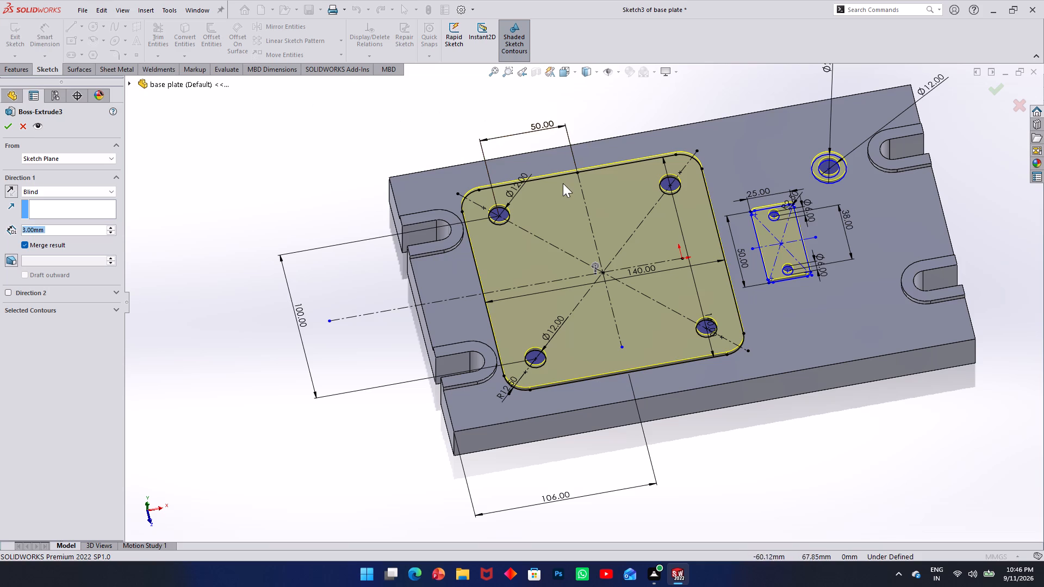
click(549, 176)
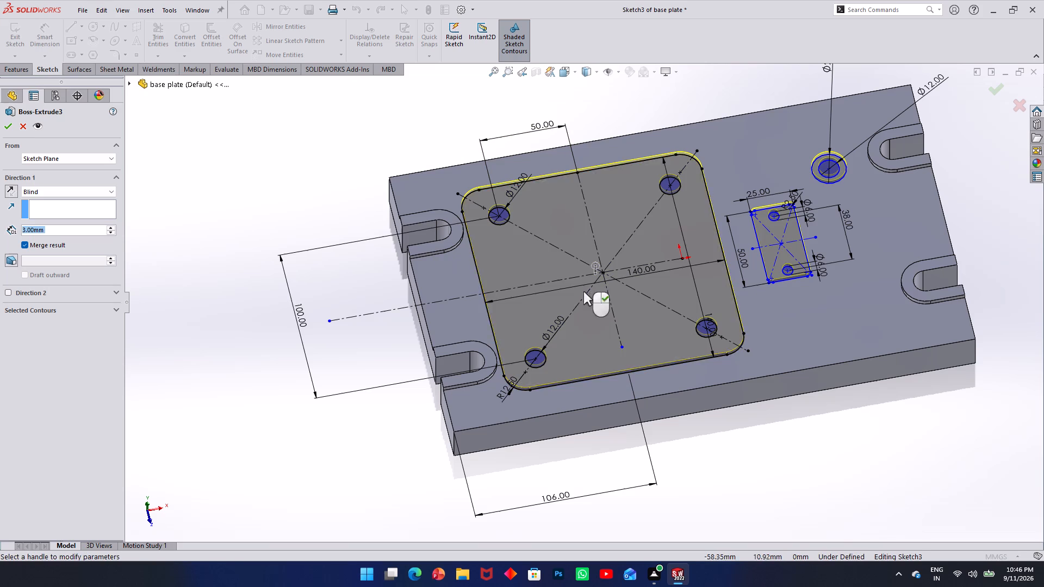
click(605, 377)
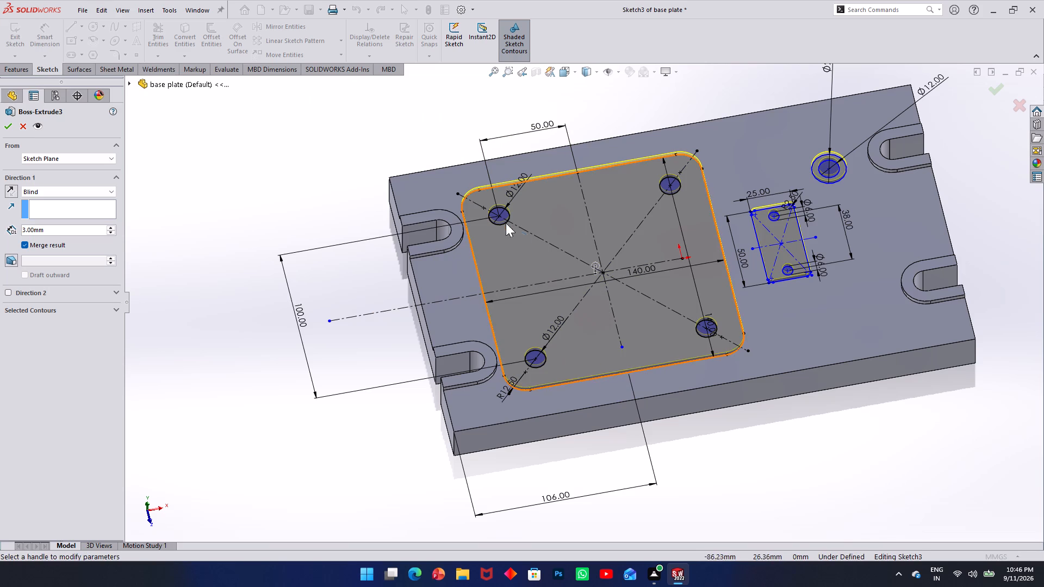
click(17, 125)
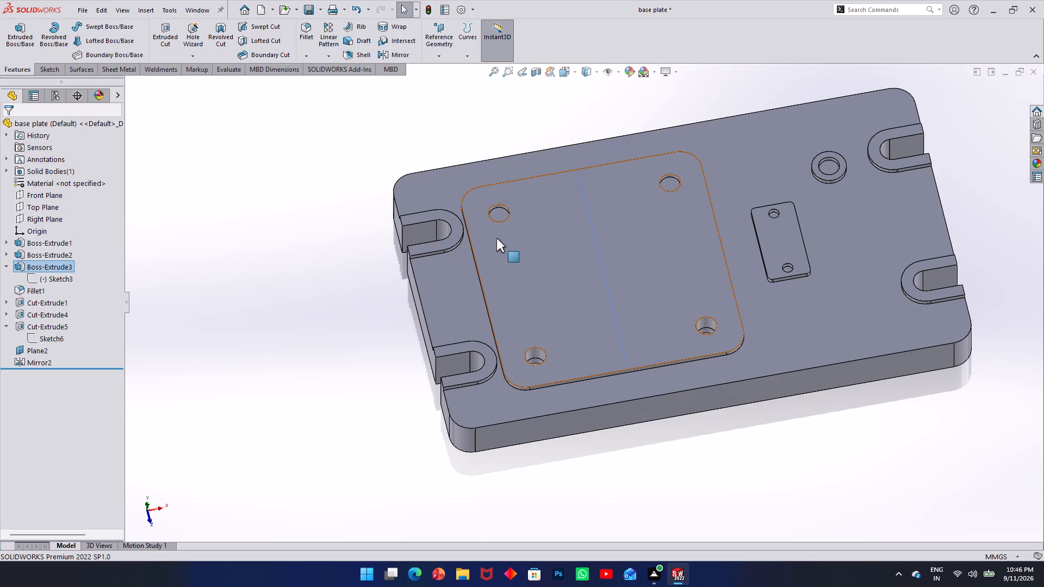
Open the large pad's sketch and check the distance between its two horizontal edges with Smart Dimension, without placing the dimension.
click(520, 247)
right_click(520, 248)
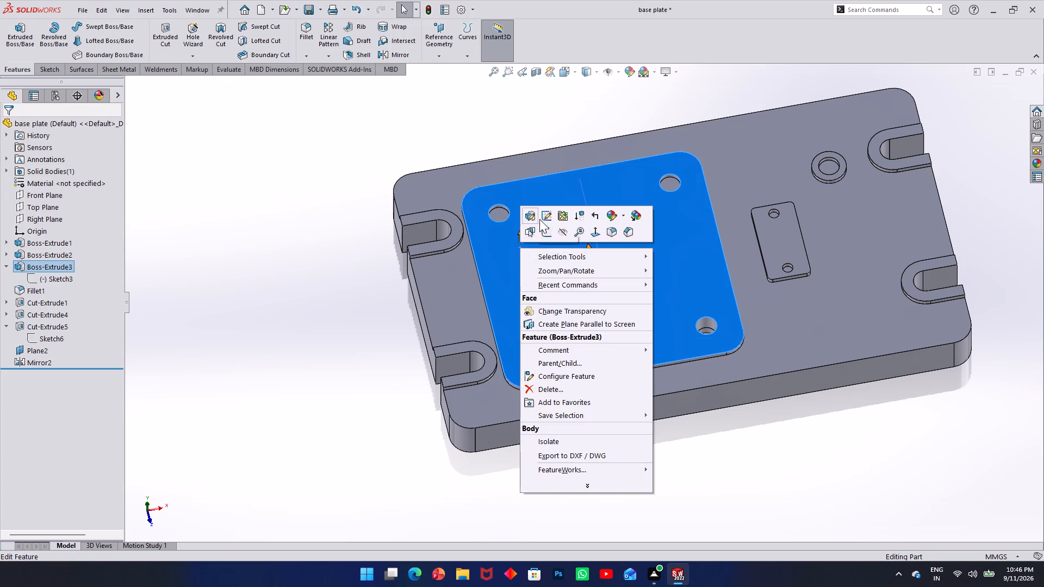
click(543, 209)
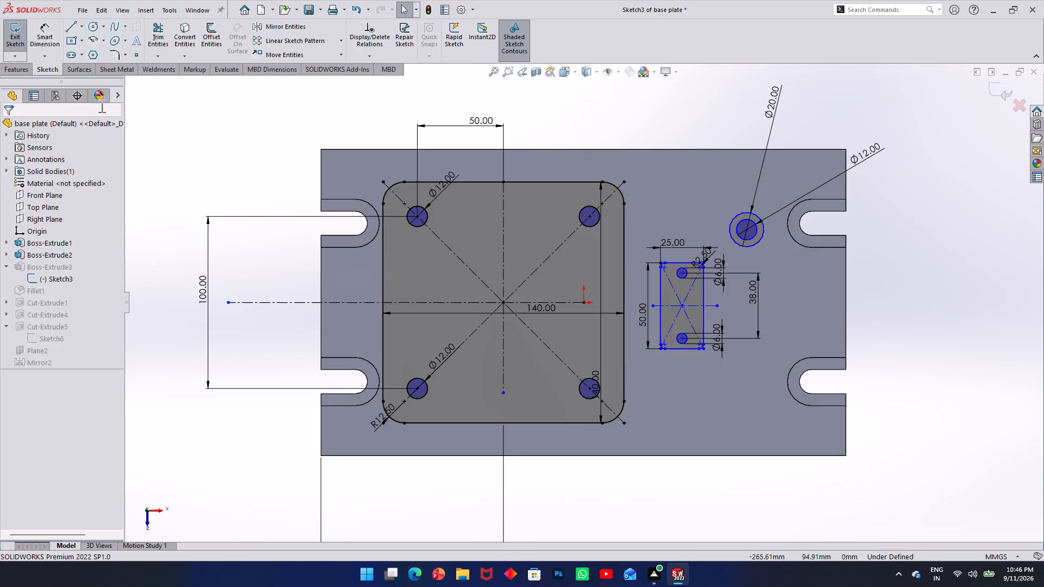
click(51, 30)
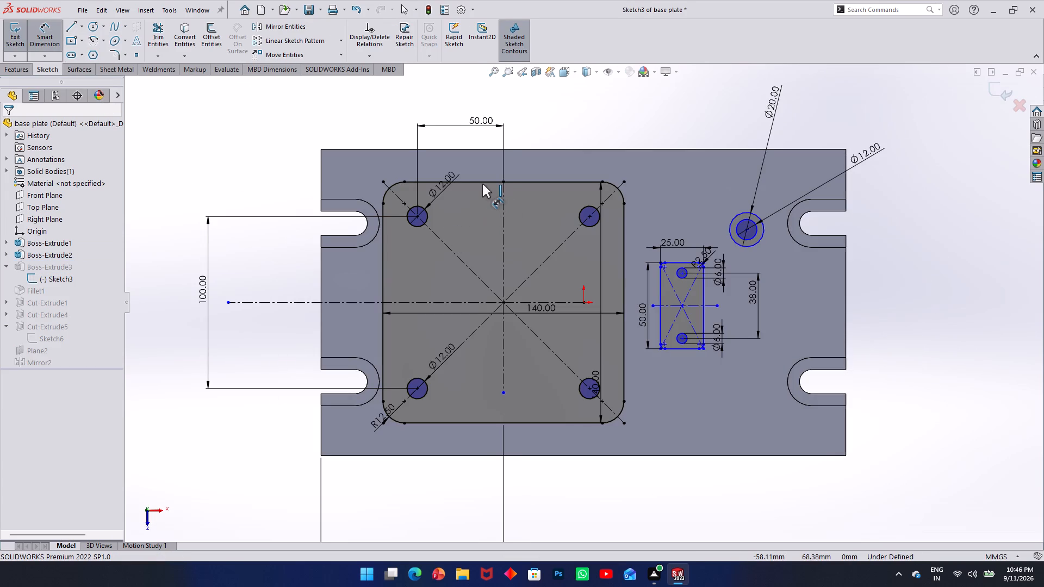
click(482, 182)
click(471, 422)
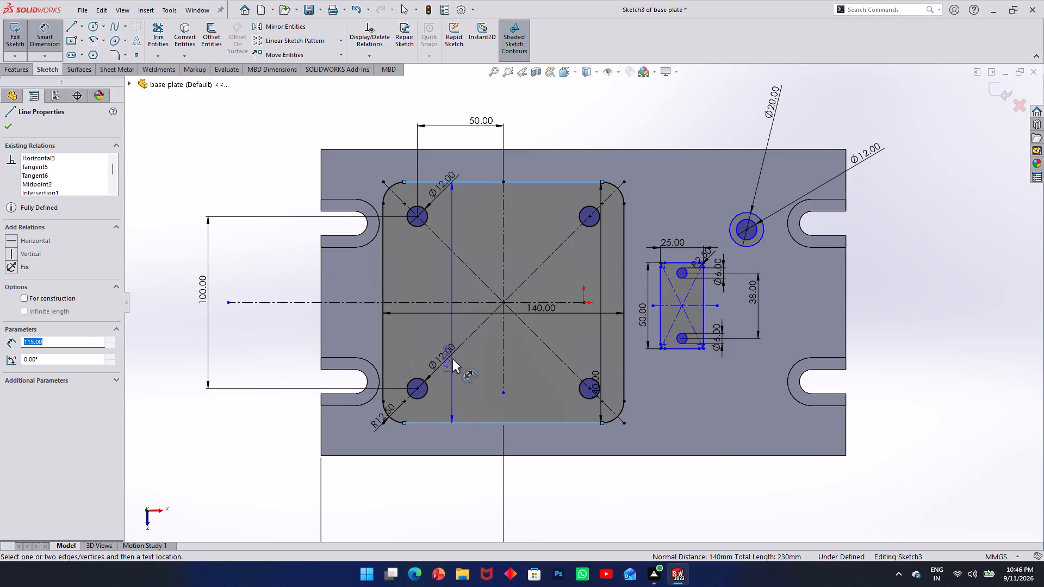
key(Escape)
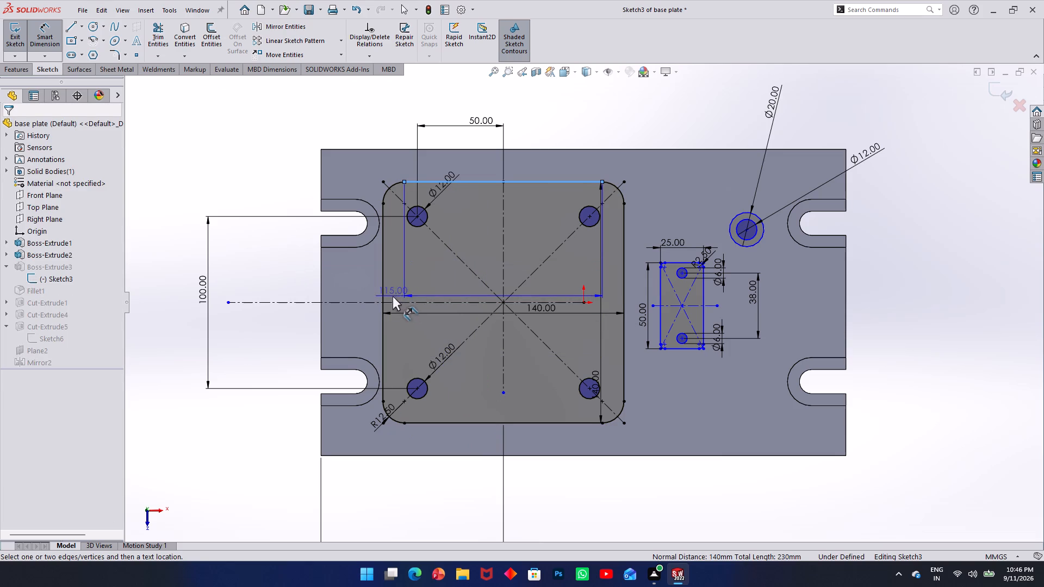
Check the distance between the large pad's two vertical sketch edges with Smart Dimension, without placing it, and exit the sketch.
click(55, 43)
click(55, 42)
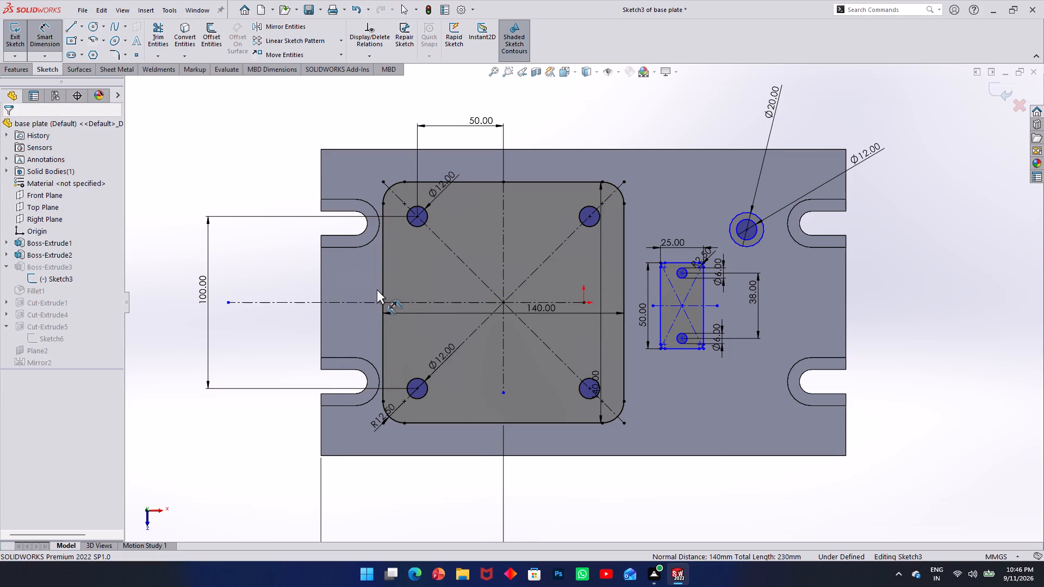
click(382, 289)
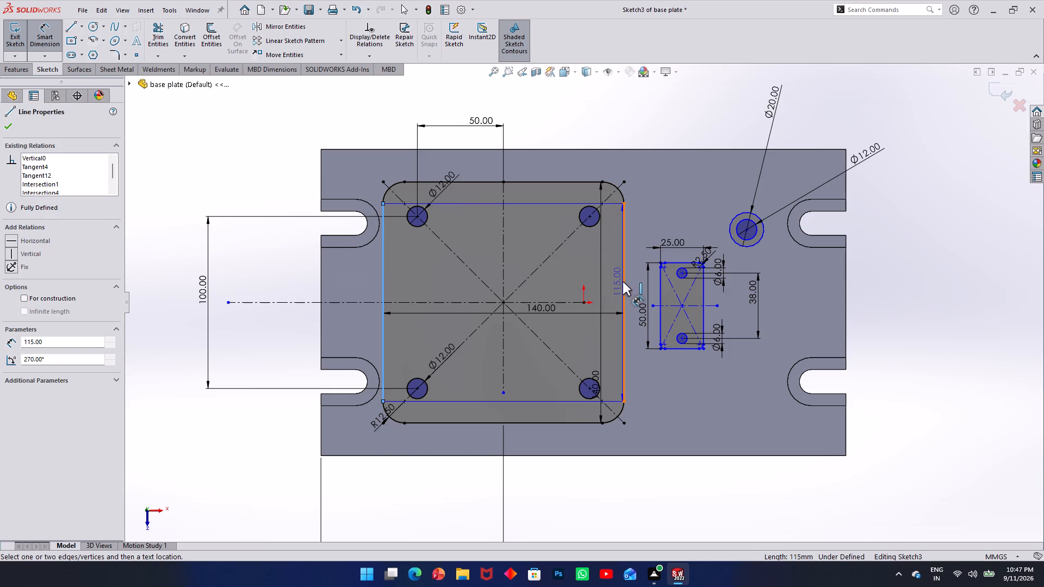
click(623, 282)
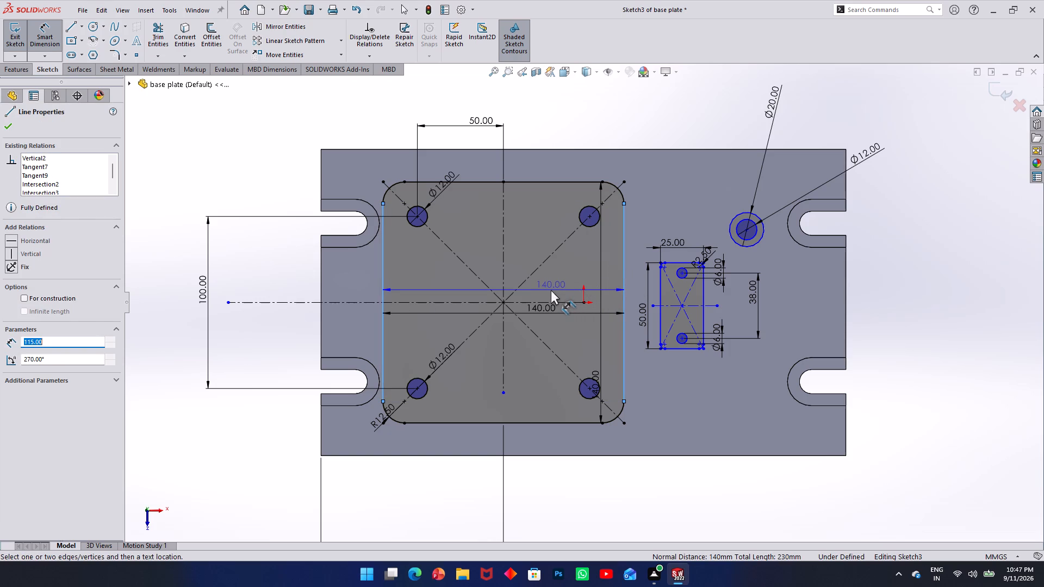
key(Escape)
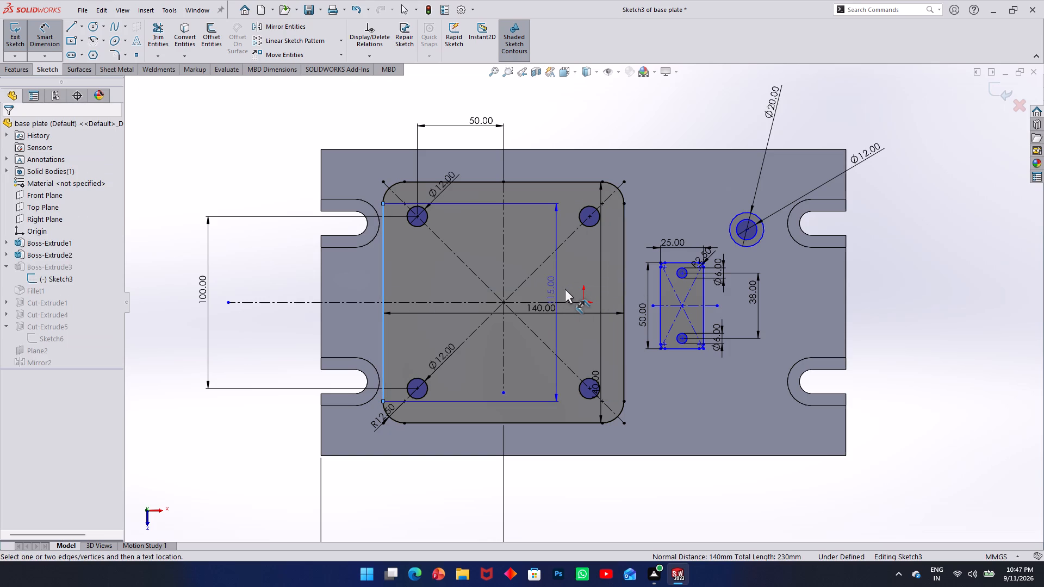
key(Escape)
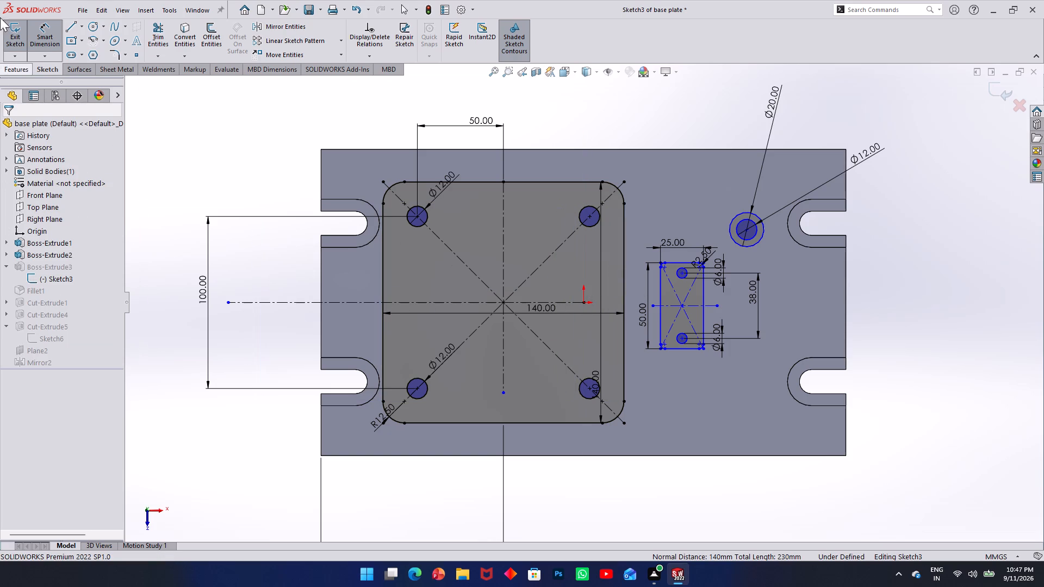
click(4, 41)
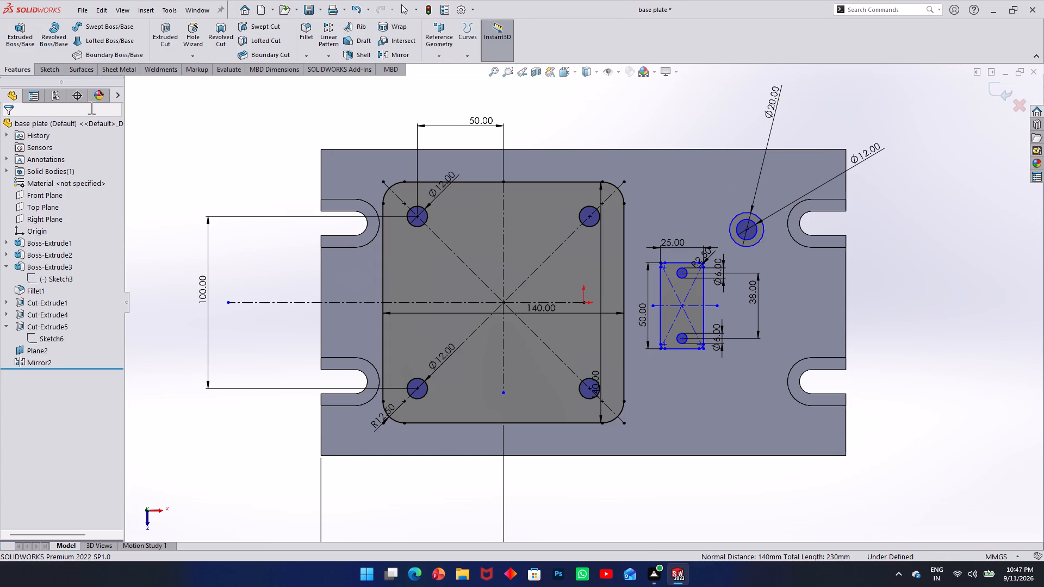
Examine the large pad's corner holes from the base plate's top and from its underside recess.
scroll(467, 288, down, 2)
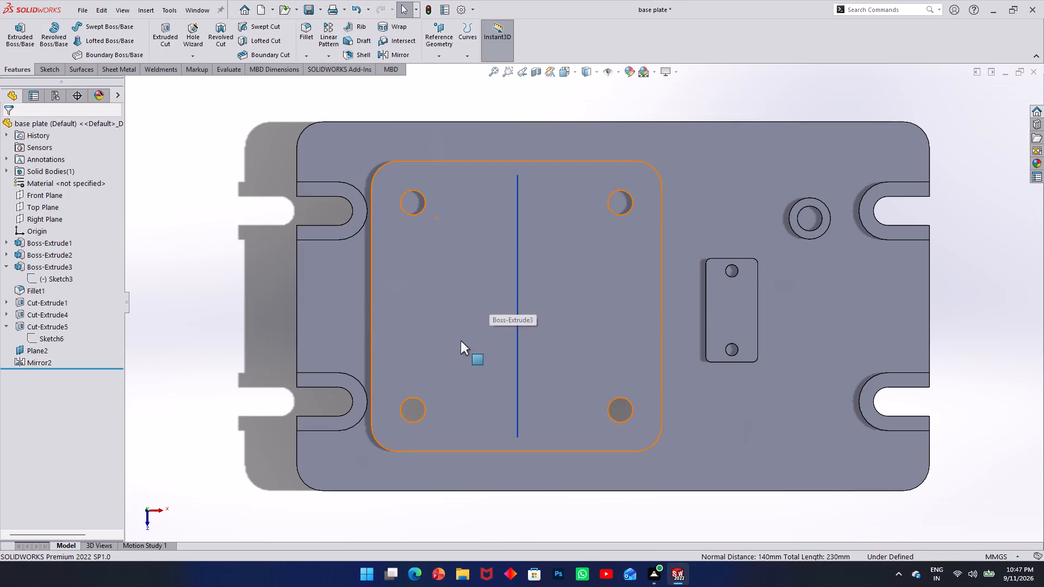
middle_drag(449, 388, 448, 273)
scroll(443, 395, down, 4)
scroll(434, 368, up, 3)
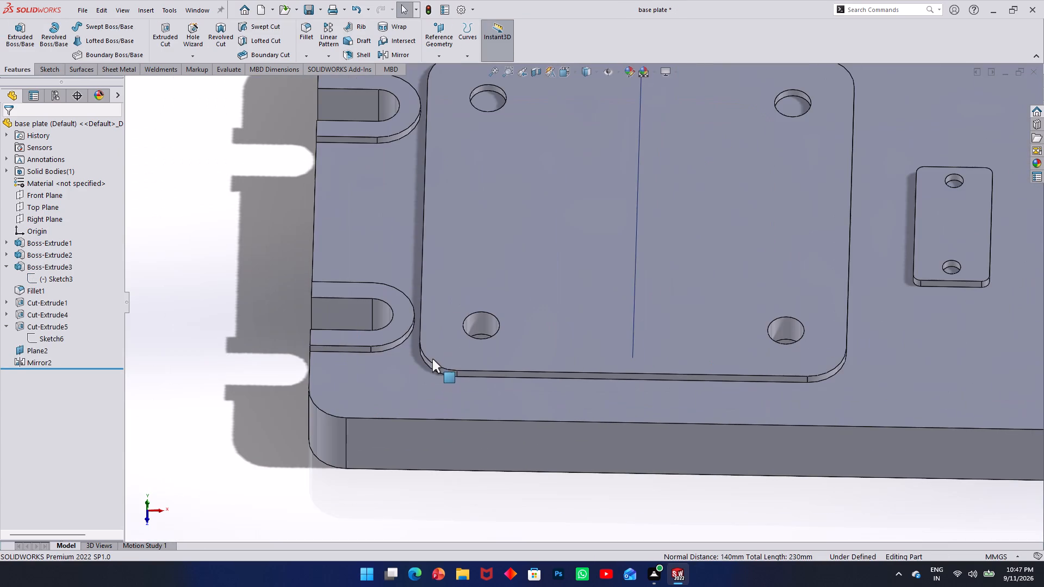
middle_drag(512, 240, 509, 196)
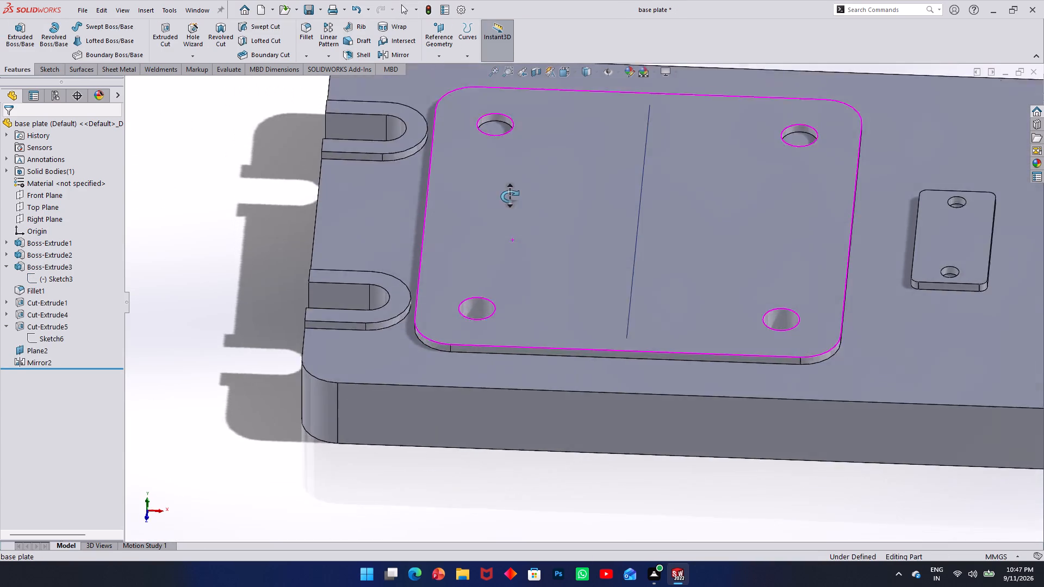
middle_drag(509, 196, 513, 168)
scroll(539, 282, up, 2)
middle_drag(532, 270, 529, 95)
scroll(576, 215, down, 2)
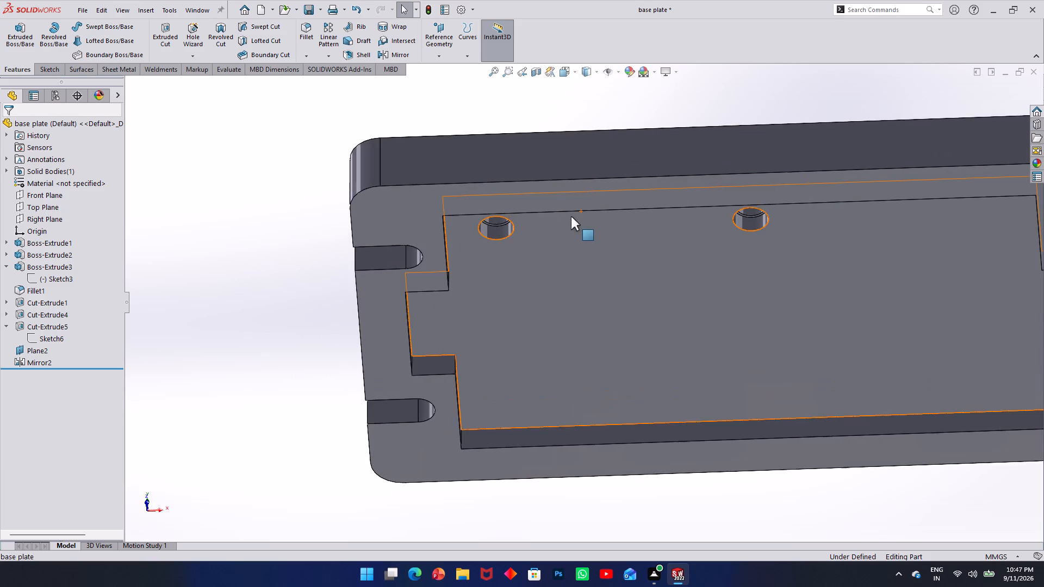
scroll(571, 216, down, 1)
scroll(557, 208, up, 1)
middle_drag(556, 204, 535, 101)
scroll(672, 293, up, 3)
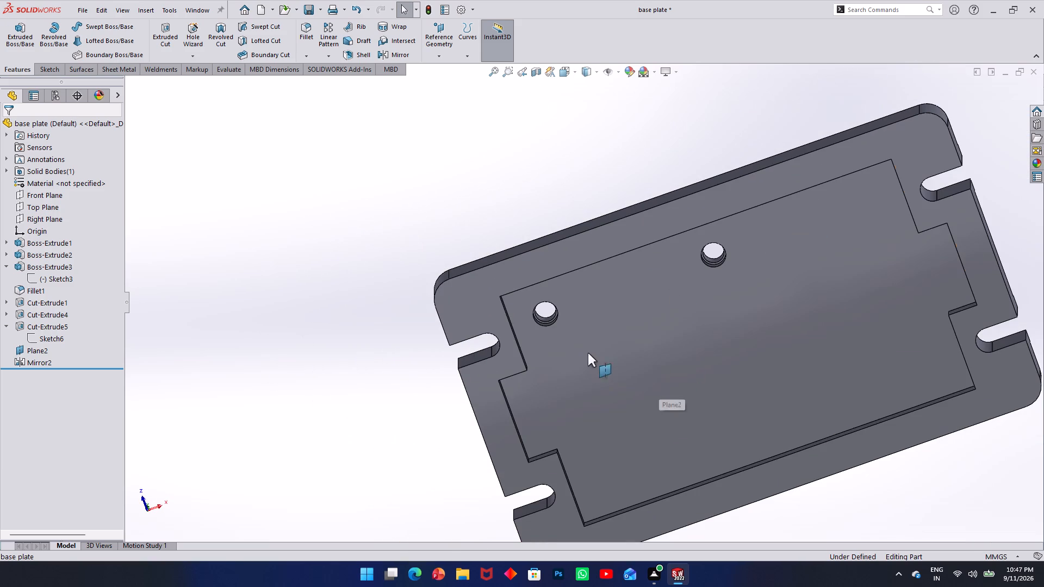
middle_drag(580, 422, 576, 341)
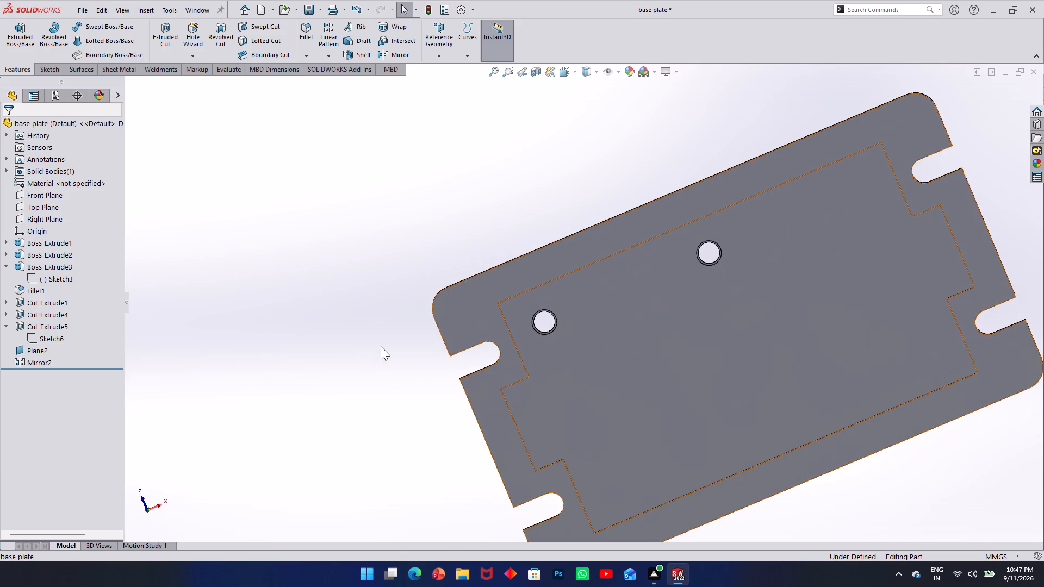
middle_drag(585, 306, 624, 571)
middle_drag(641, 256, 633, 353)
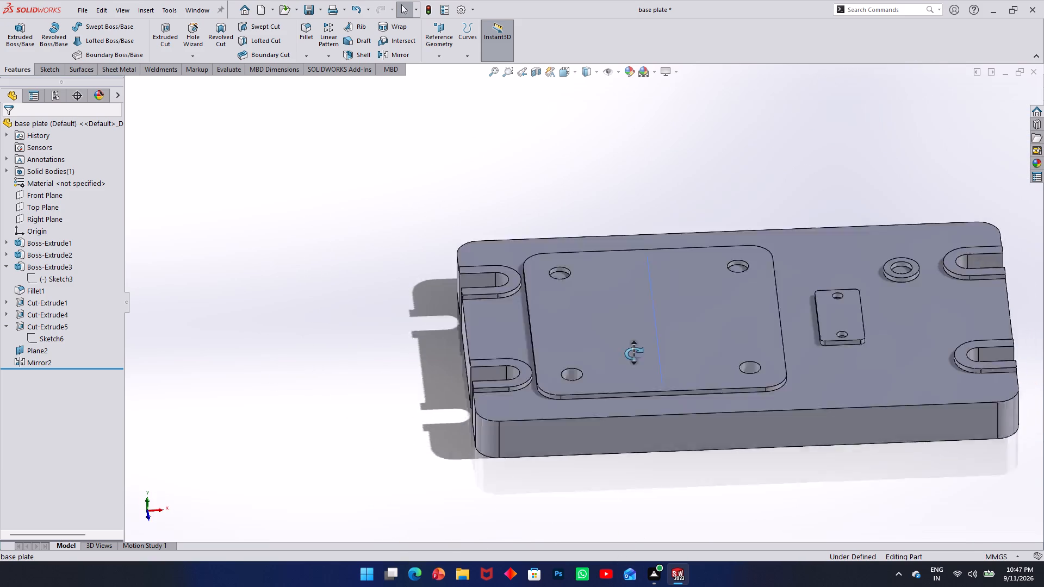
middle_drag(633, 353, 631, 396)
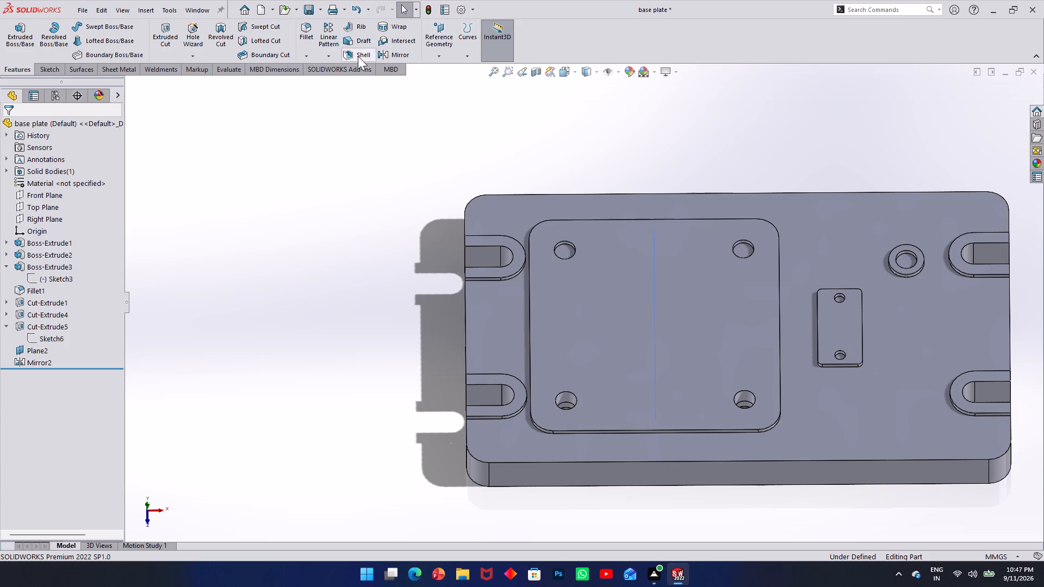
Create a reference plane offset 70 mm inward from the large pad's side face along the plate's front long edge, with the offset flipped.
click(444, 58)
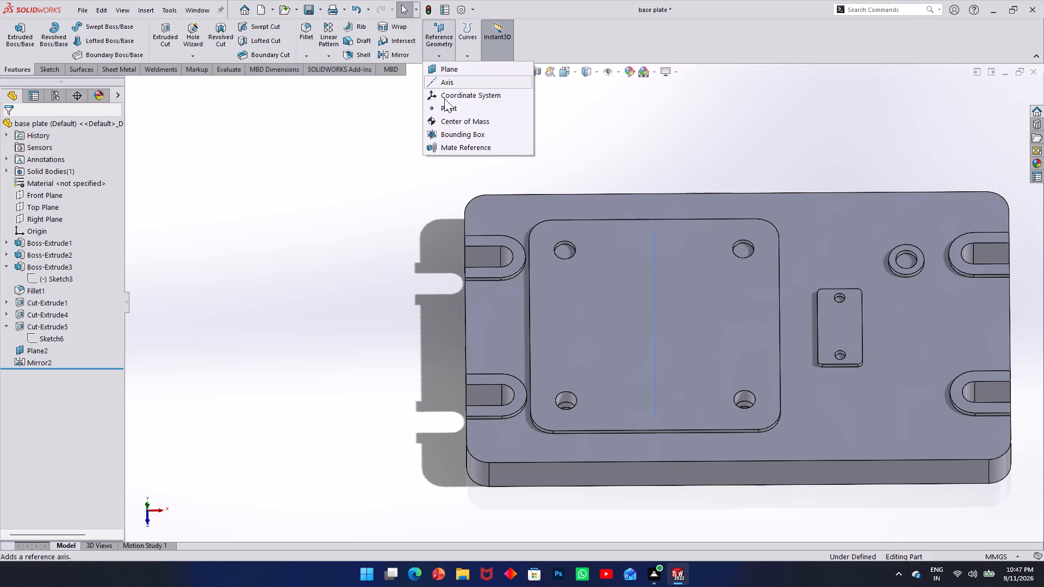
click(447, 65)
scroll(627, 423, down, 1)
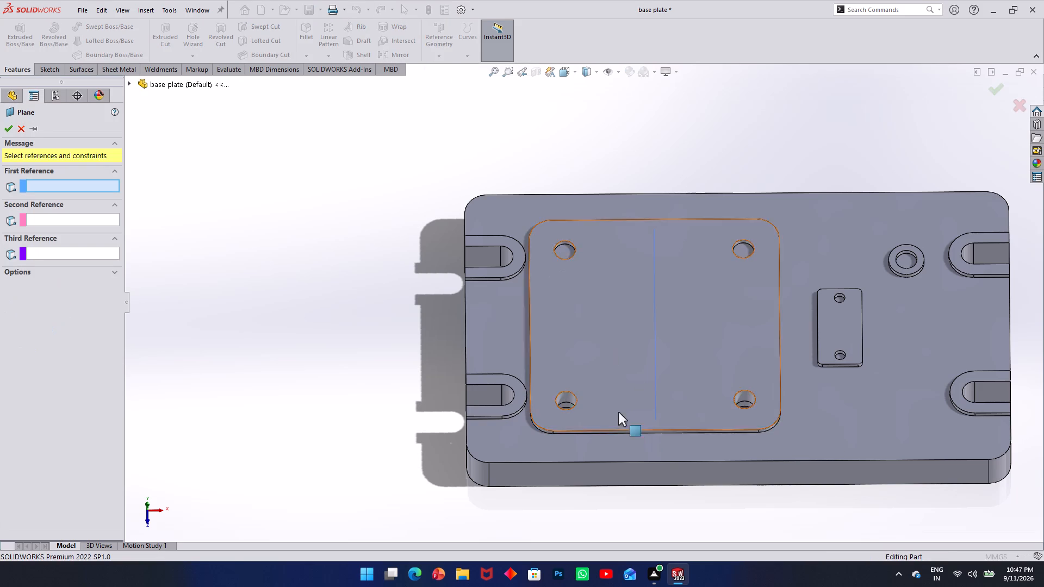
scroll(618, 412, down, 4)
click(618, 419)
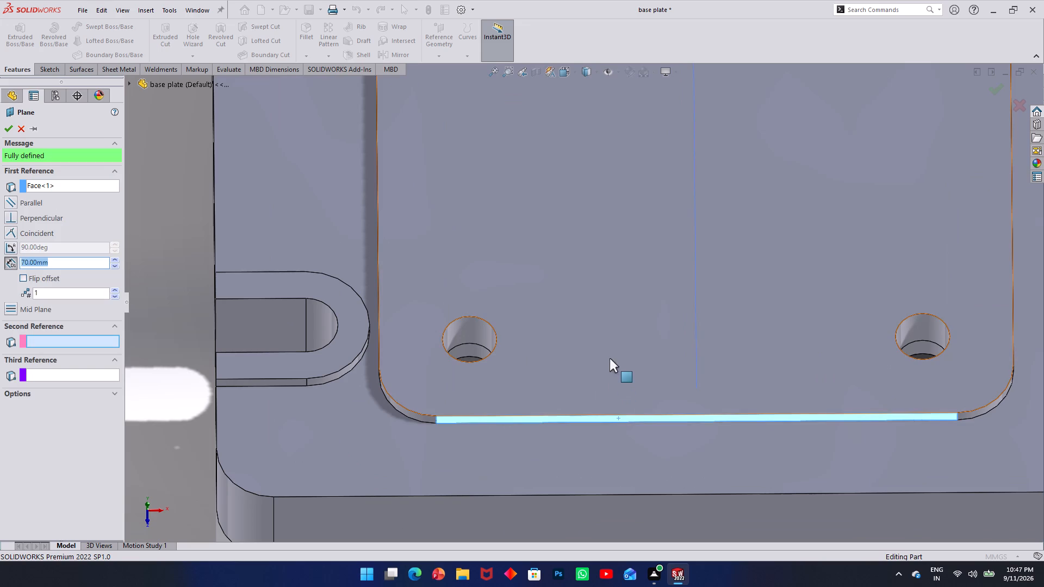
scroll(291, 298, up, 4)
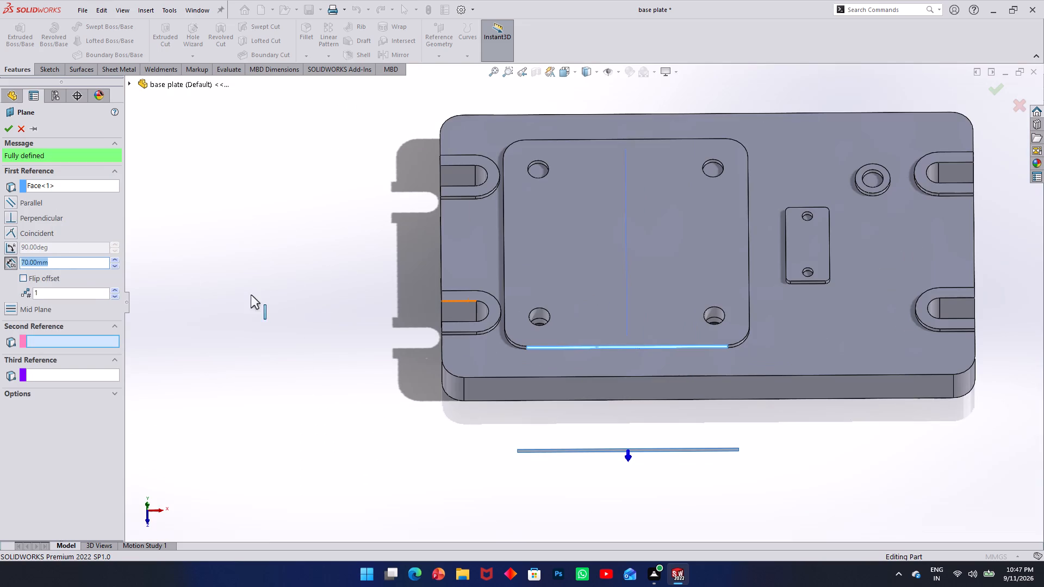
click(21, 278)
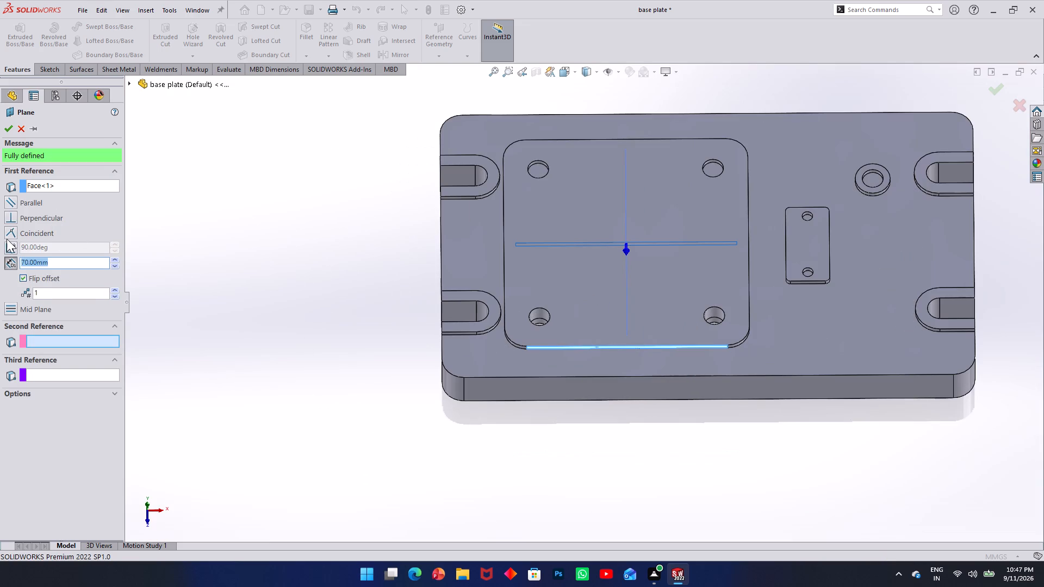
click(9, 130)
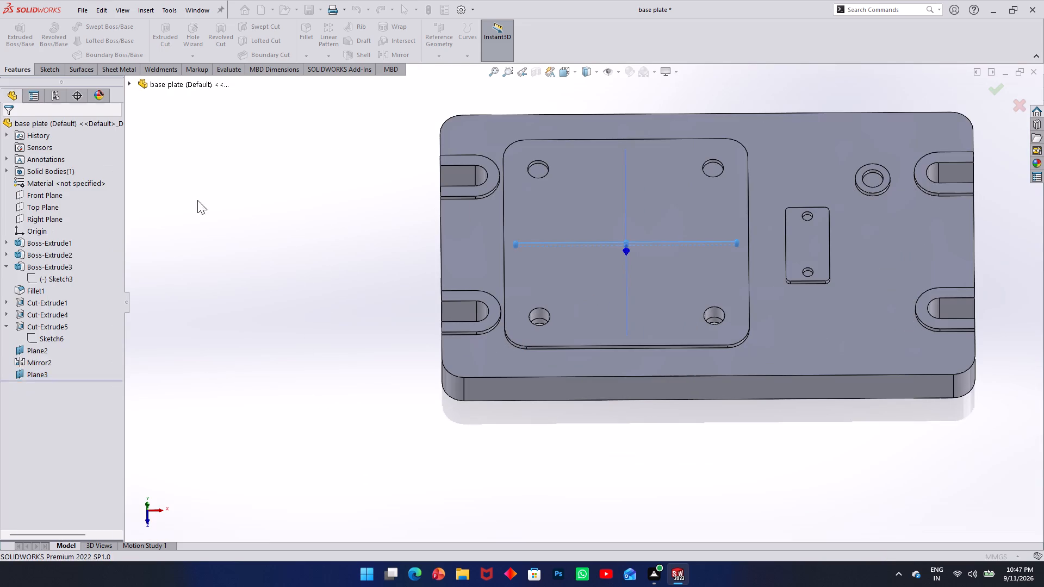
Mirror the stepped-hole cuts Cut-Extrude4 and Cut-Extrude5 together with Mirror2 about Plane3 to the large pad's other two corners.
scroll(493, 221, down, 1)
middle_drag(568, 234, 574, 266)
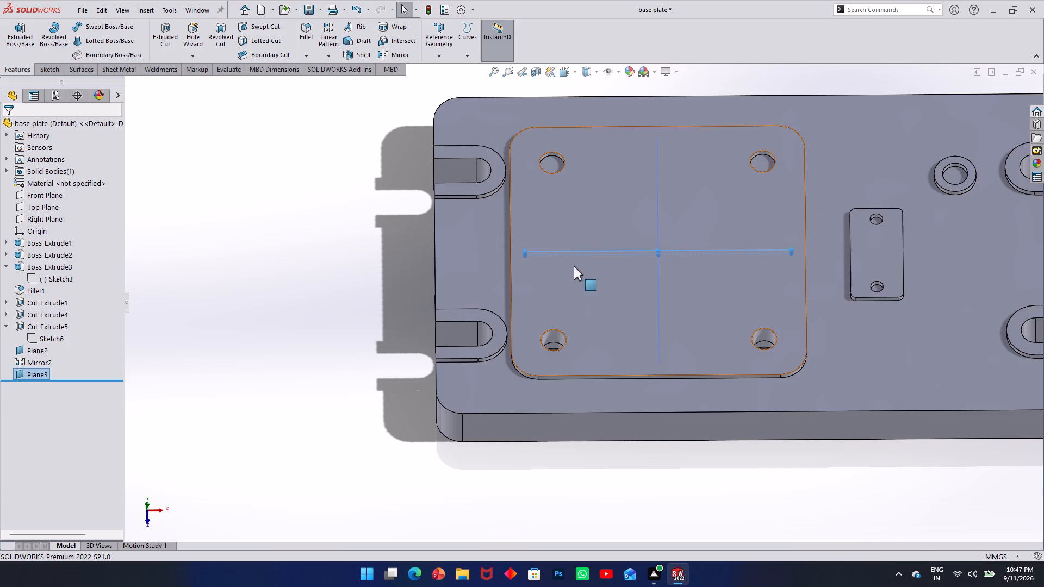
middle_drag(574, 266, 562, 134)
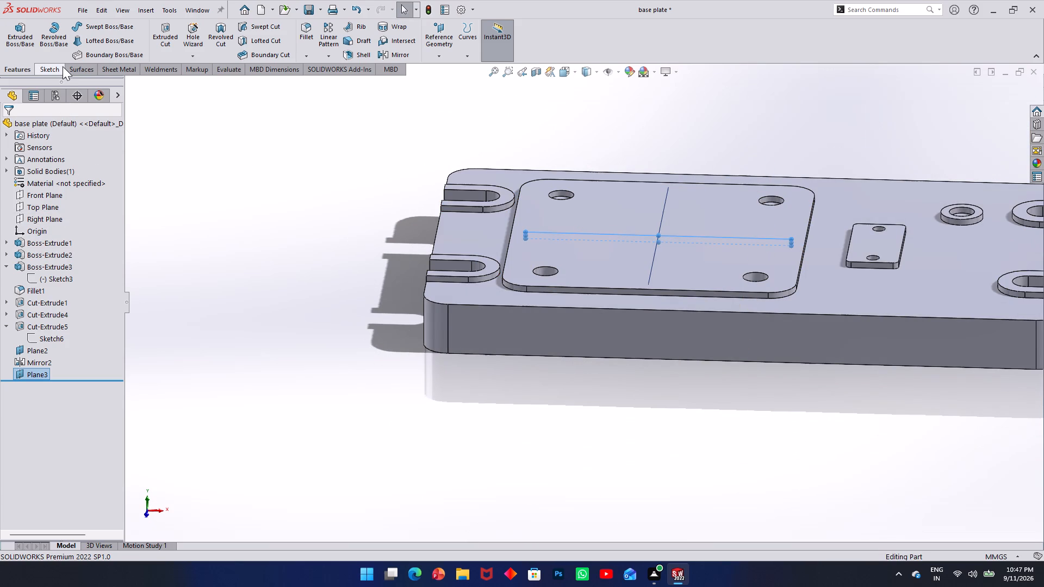
click(326, 52)
click(331, 98)
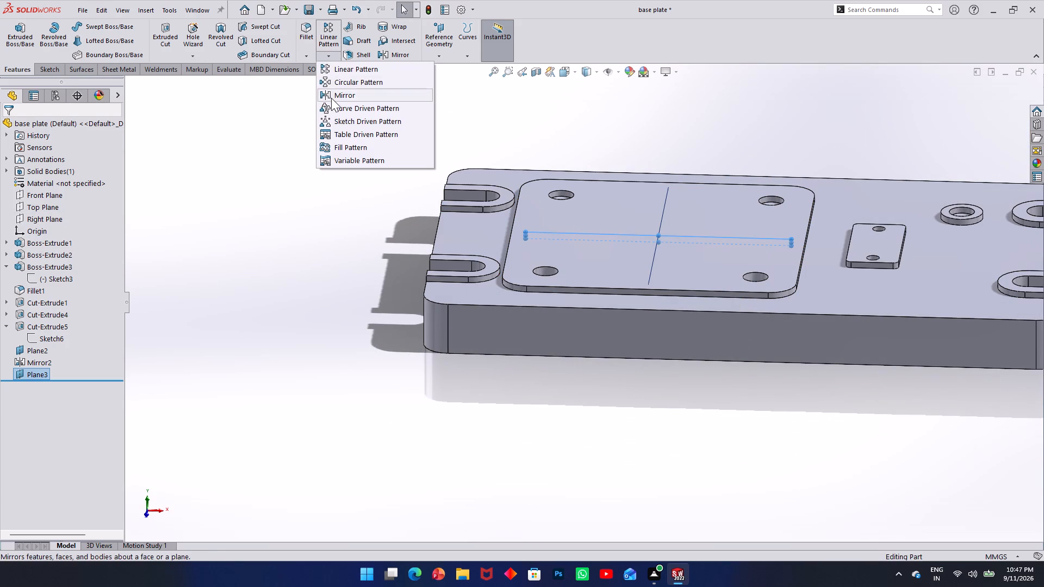
scroll(644, 216, down, 2)
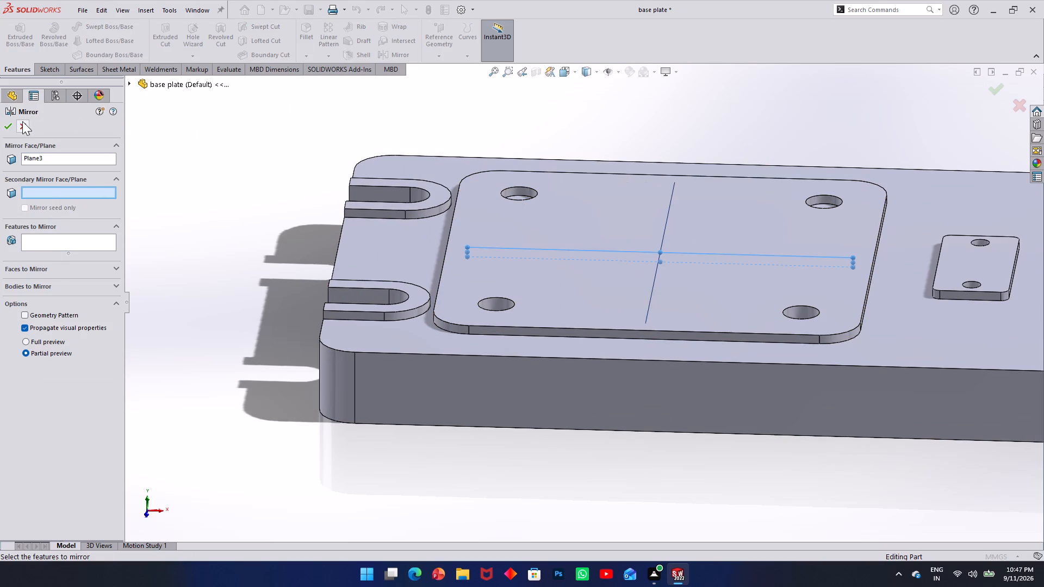
click(48, 245)
click(133, 87)
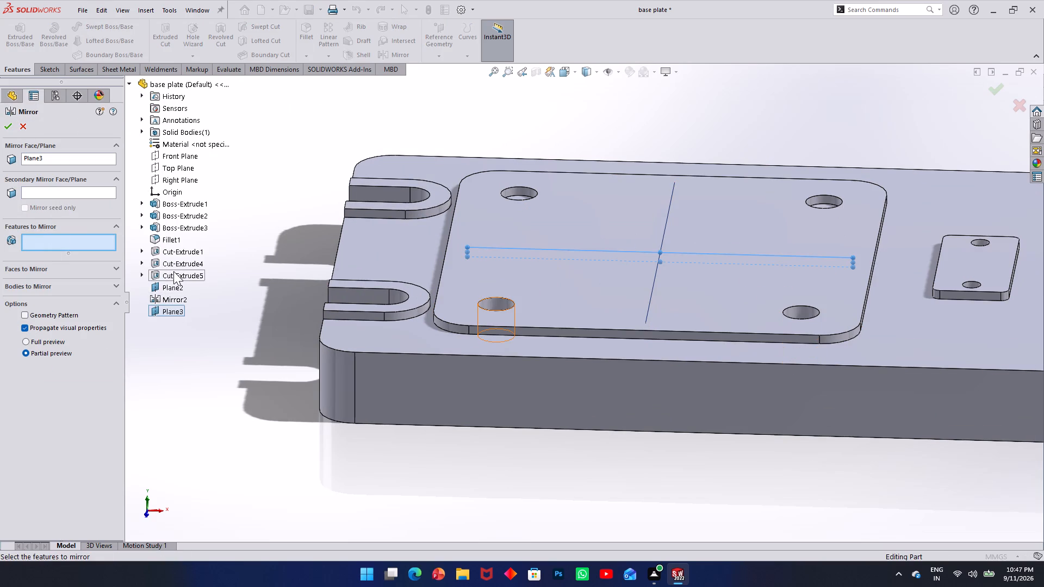
middle_drag(710, 307, 686, 71)
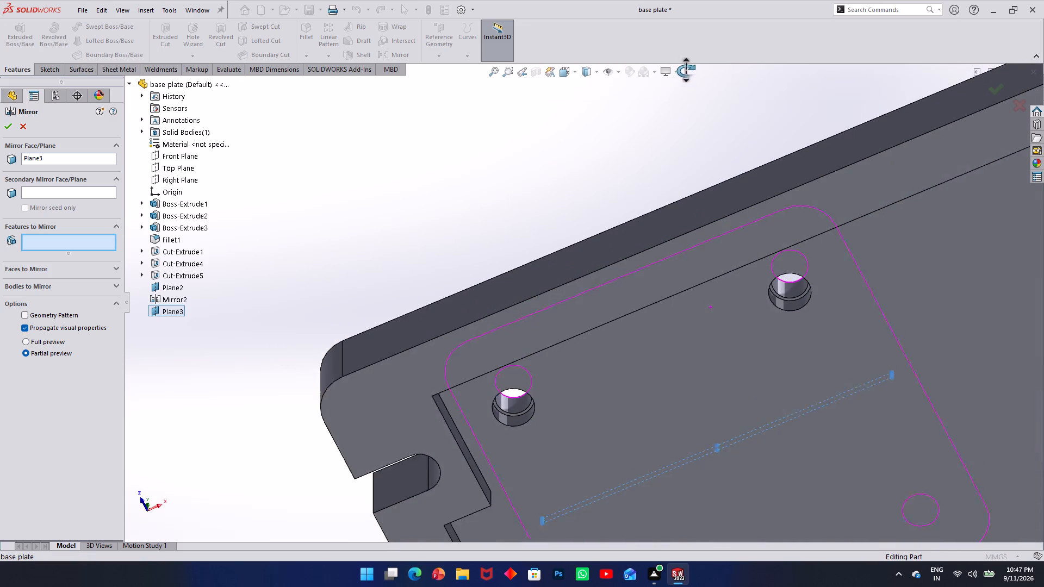
middle_drag(686, 71, 686, 68)
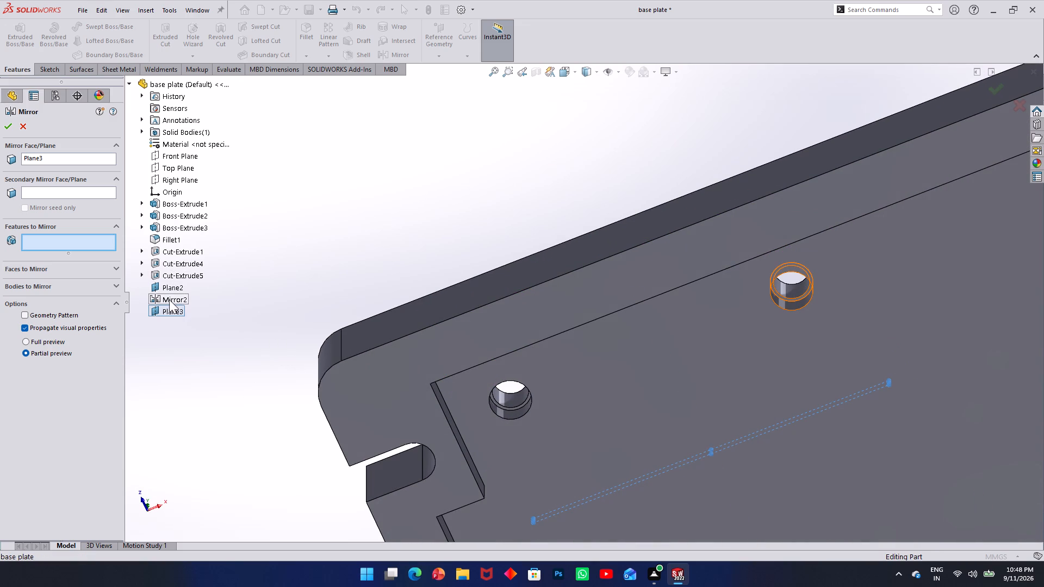
click(181, 263)
click(180, 274)
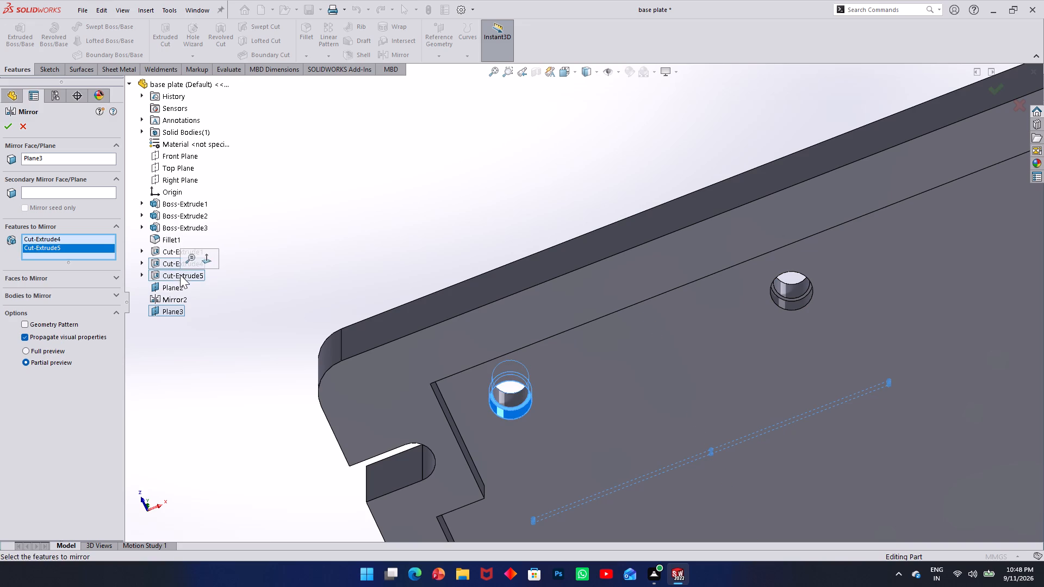
scroll(477, 334, up, 3)
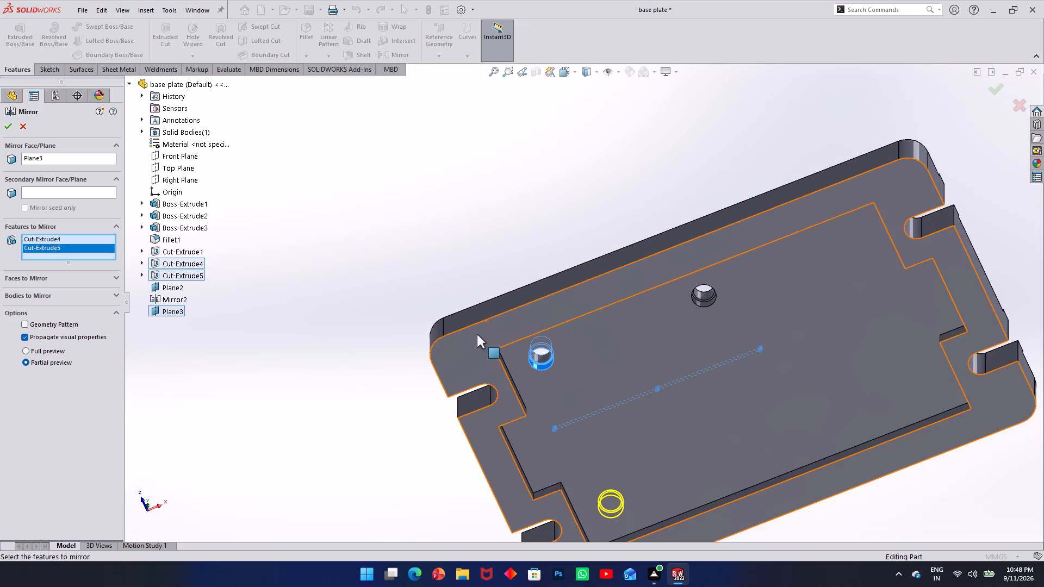
click(168, 296)
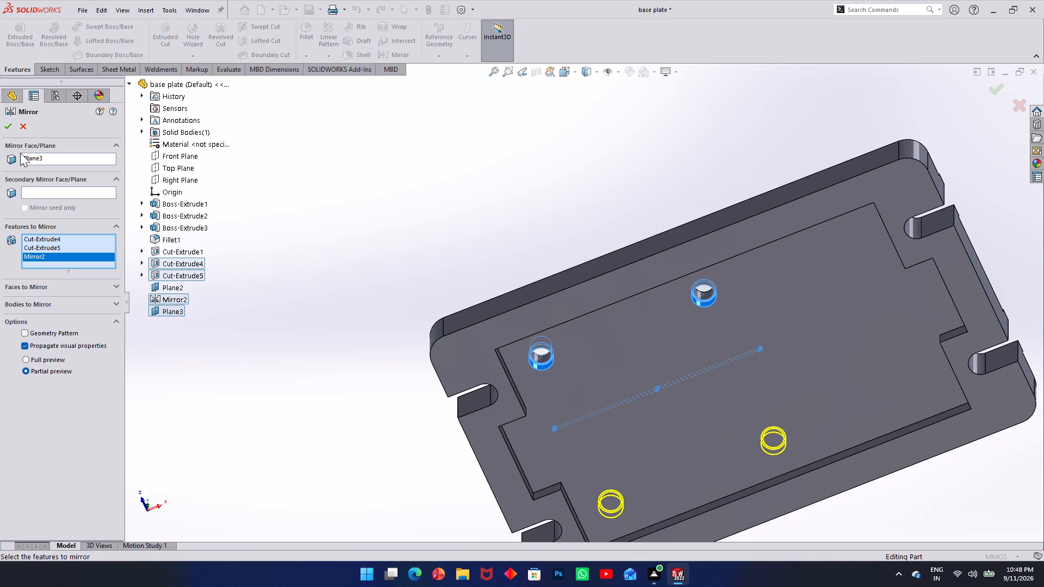
click(10, 122)
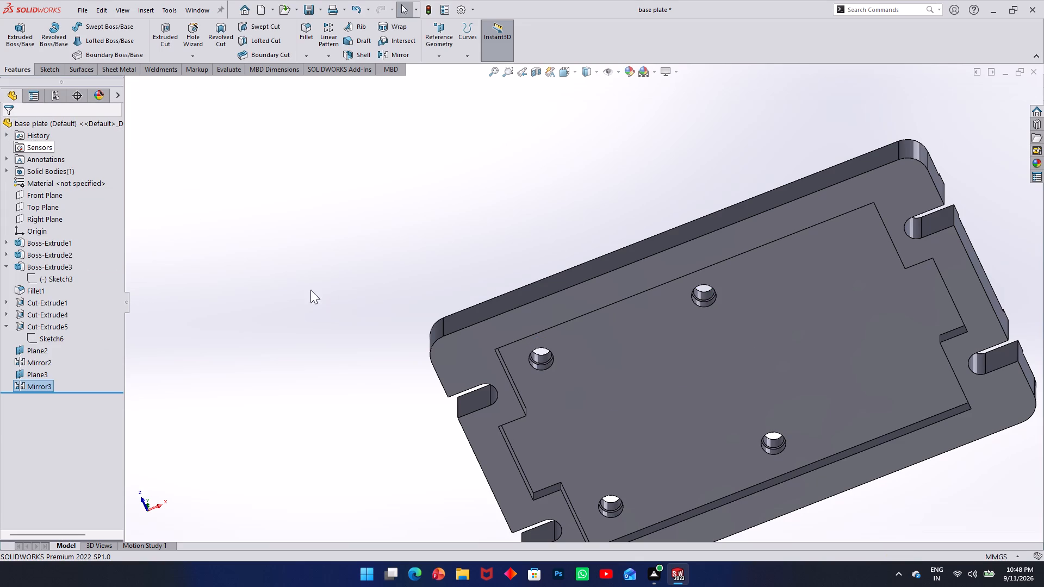
click(278, 274)
Hide the reference planes Plane3 and Plane2 in the base plate.
scroll(412, 283, up, 2)
middle_drag(479, 291, 518, 580)
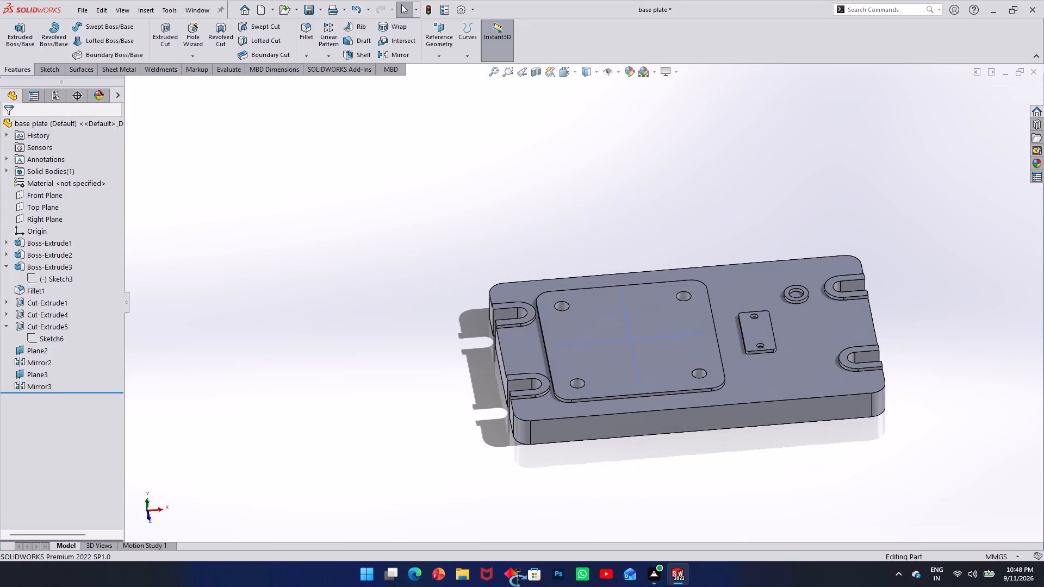
middle_drag(518, 580, 519, 581)
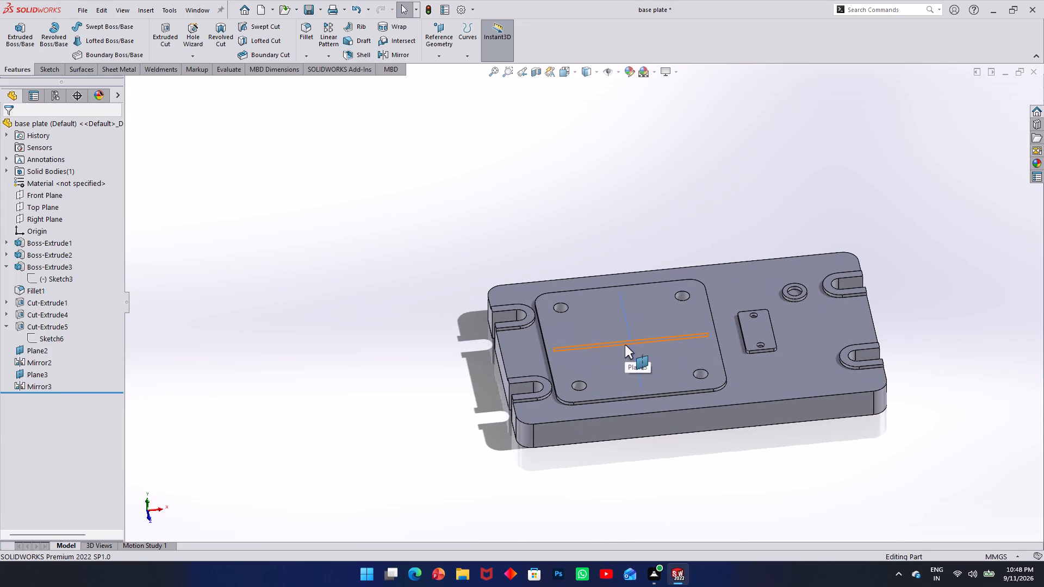
right_click(42, 373)
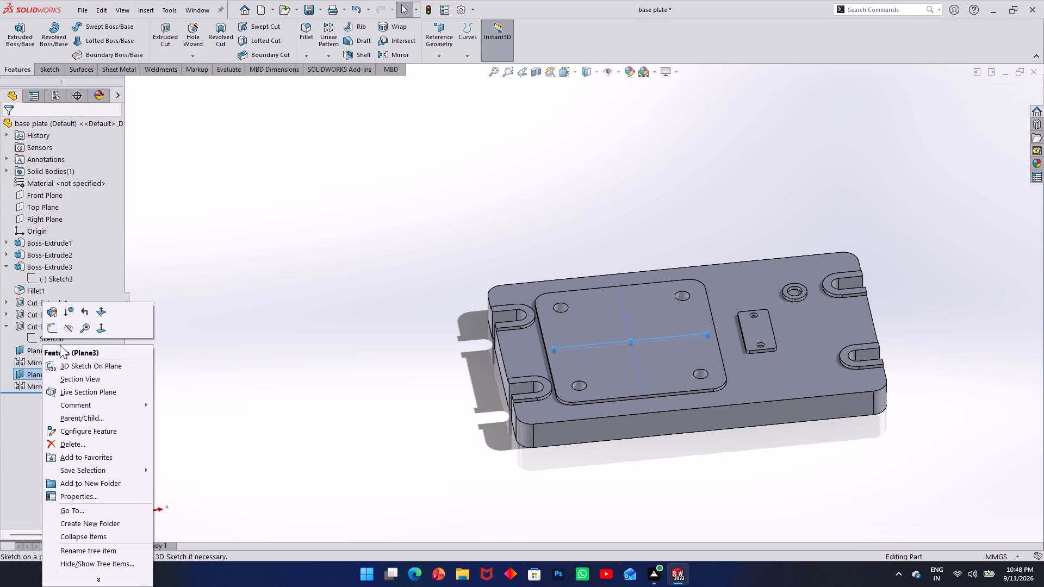
click(70, 328)
right_click(29, 353)
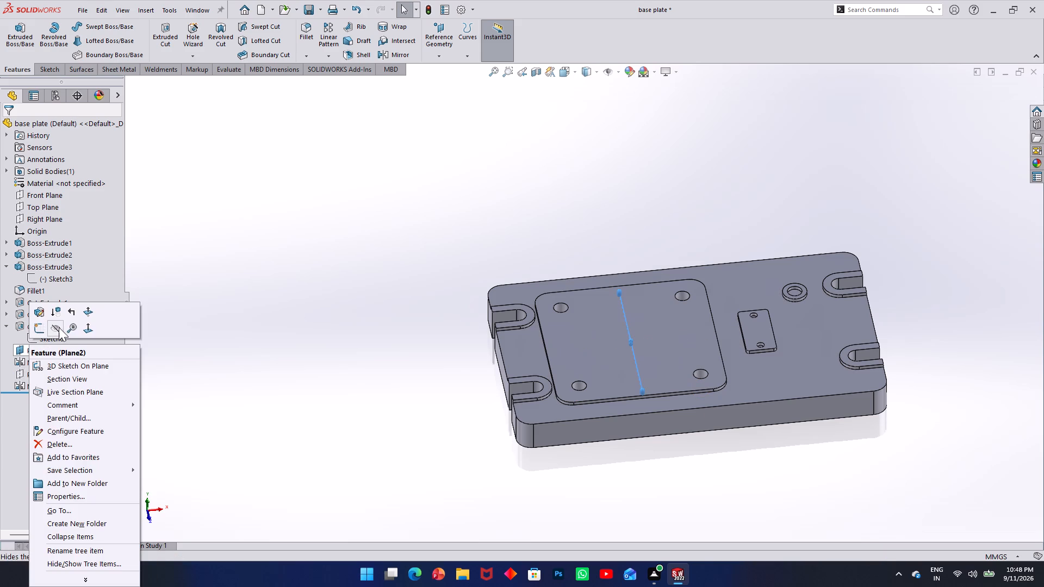
click(61, 324)
Save the base plate part and close it to return to the Assem2 assembly.
key(ctrl+s)
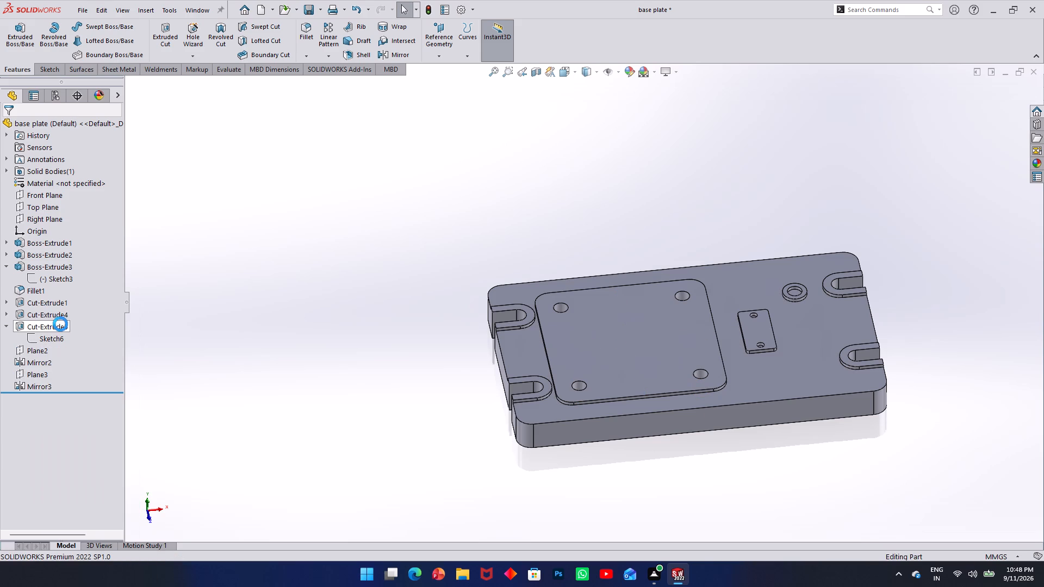
key(ctrl+s)
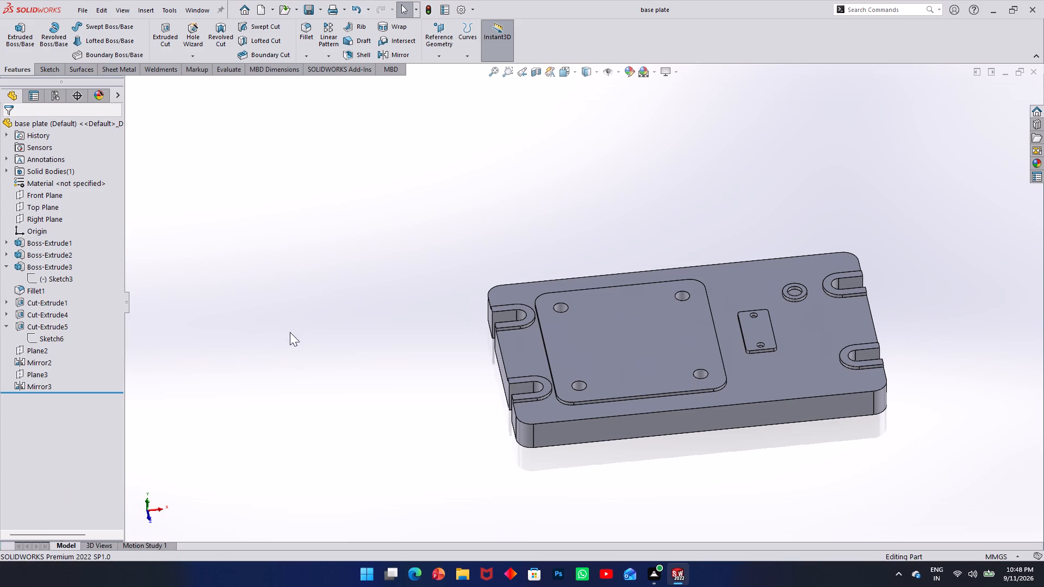
click(1035, 73)
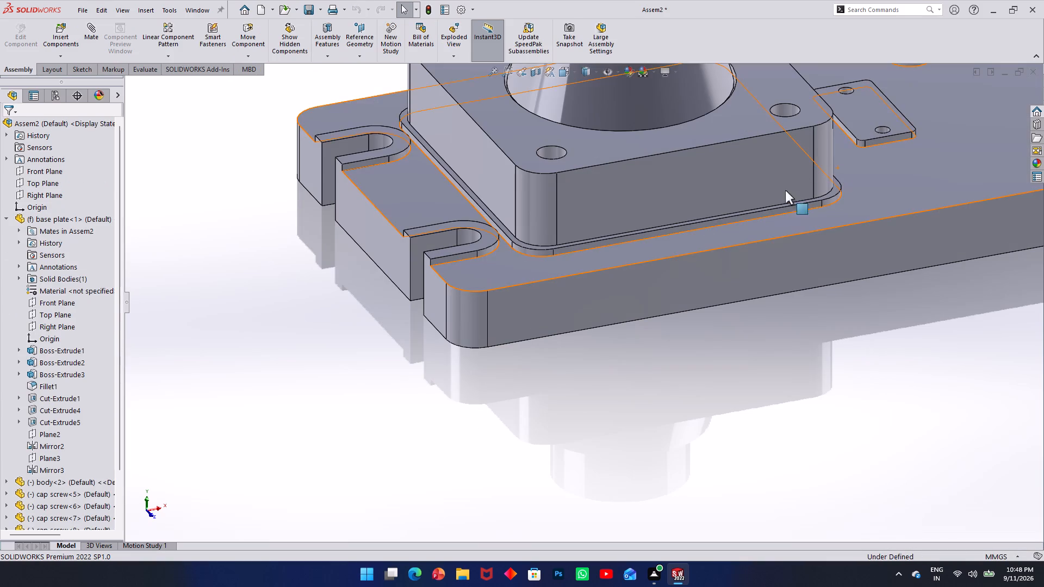
Examine the base plate's corner holes and recess from the underside of the assembly.
scroll(692, 217, up, 3)
middle_drag(649, 236, 623, 43)
middle_drag(661, 233, 671, 93)
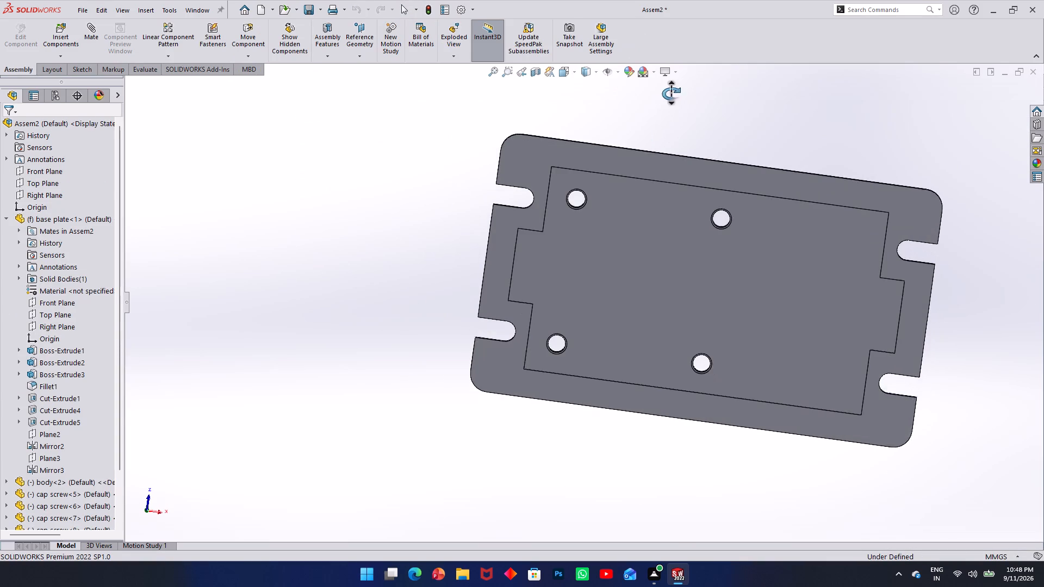
middle_drag(671, 93, 669, 98)
scroll(652, 188, down, 3)
middle_drag(650, 188, 580, 396)
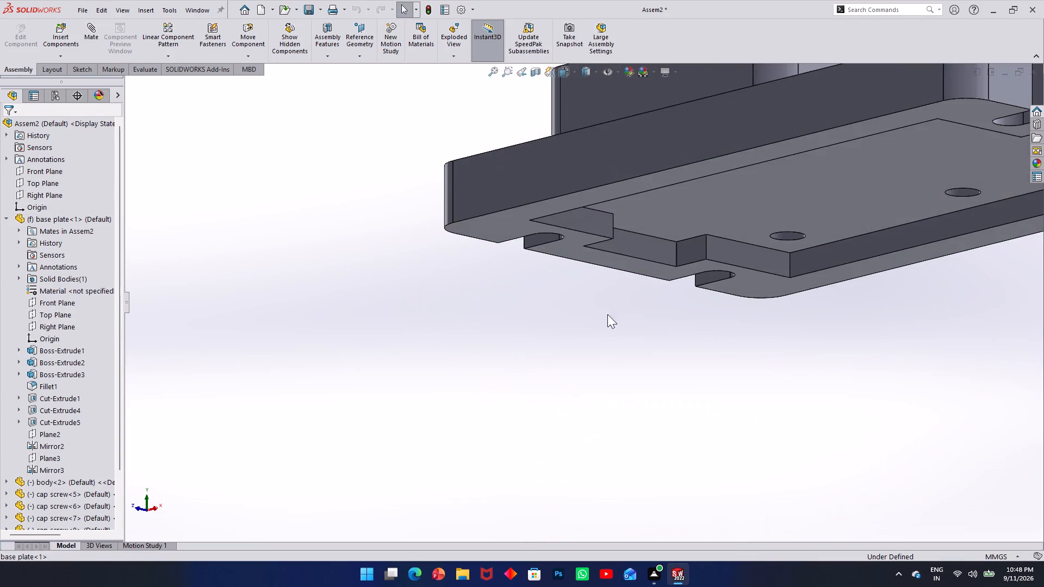
scroll(624, 194, up, 3)
middle_drag(632, 182, 682, 138)
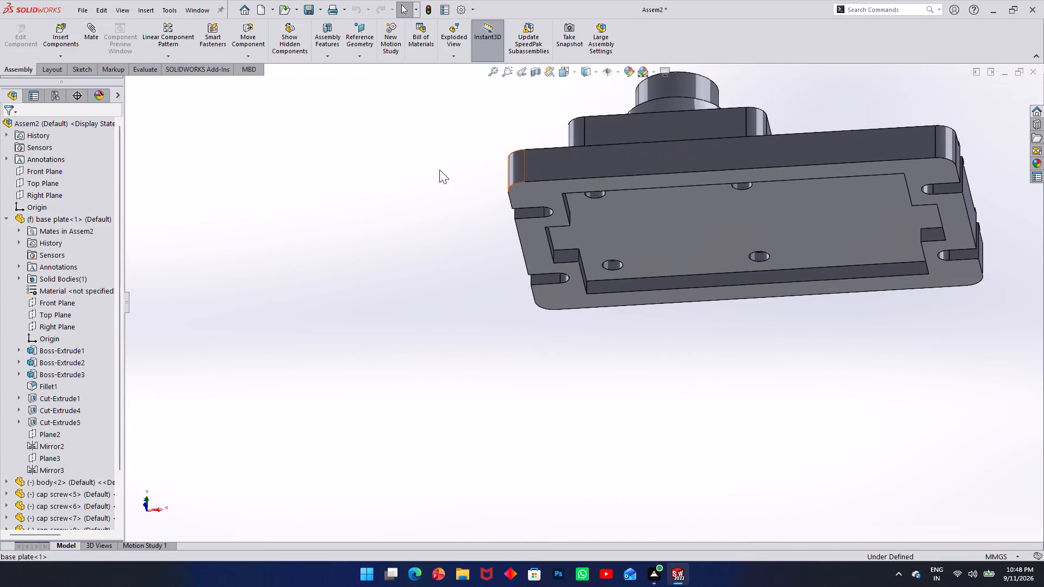
Insert a cap screw, rotated in 90° turns about X with its head facing down, below the base plate's front-left underside hole.
click(69, 42)
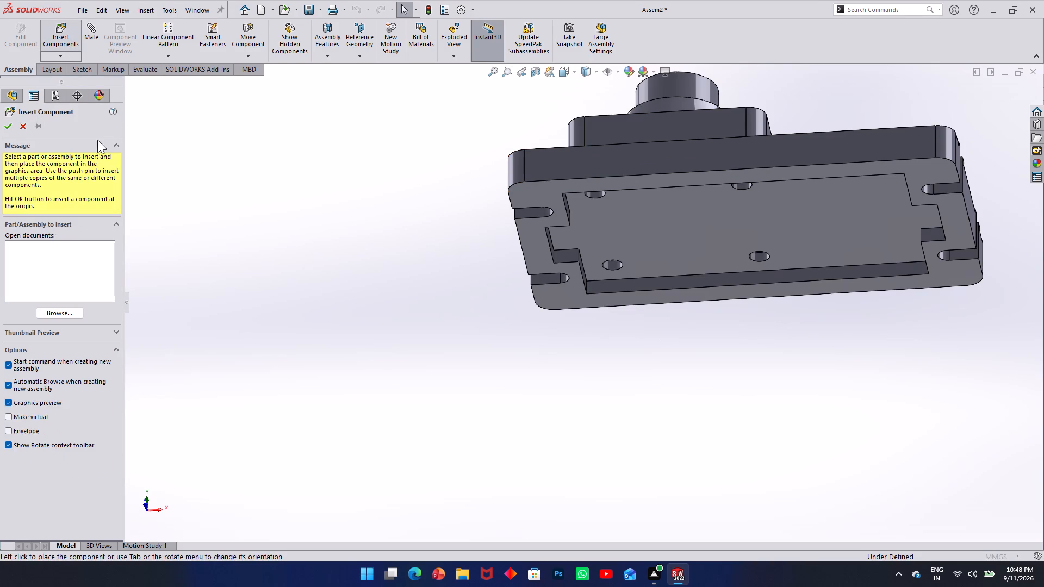
click(64, 317)
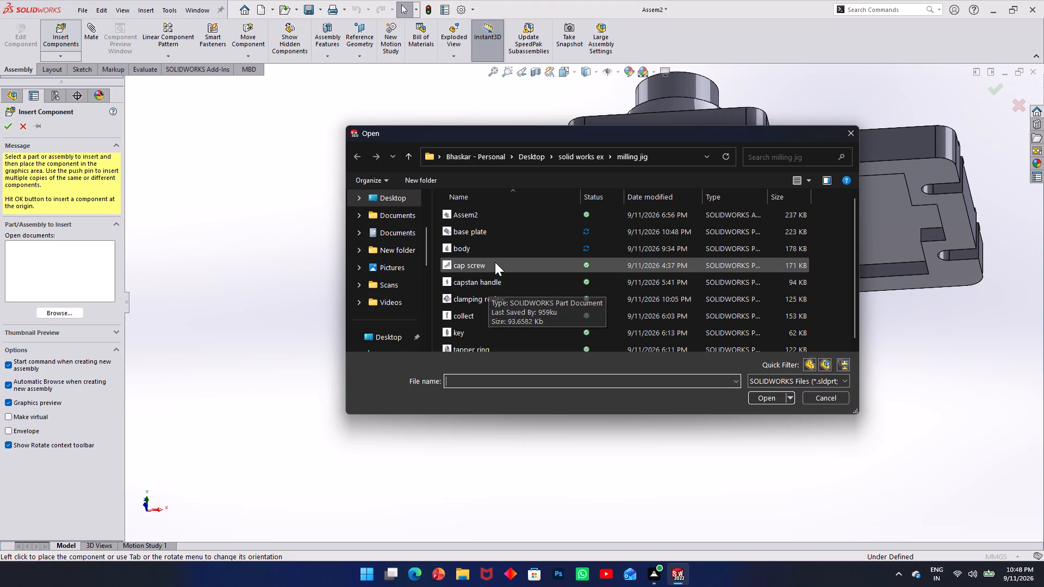
click(492, 261)
click(759, 393)
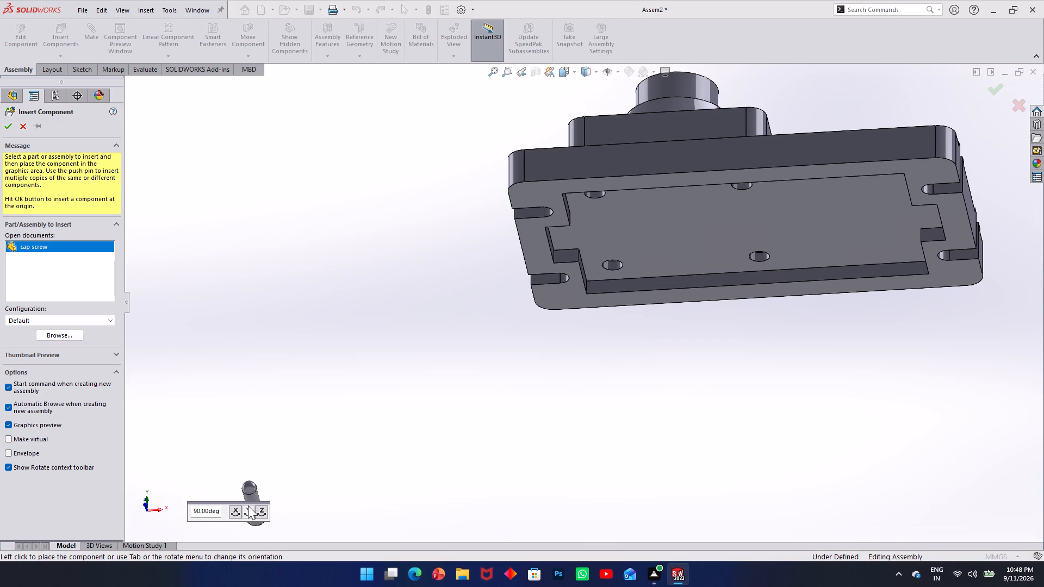
click(237, 510)
click(237, 510)
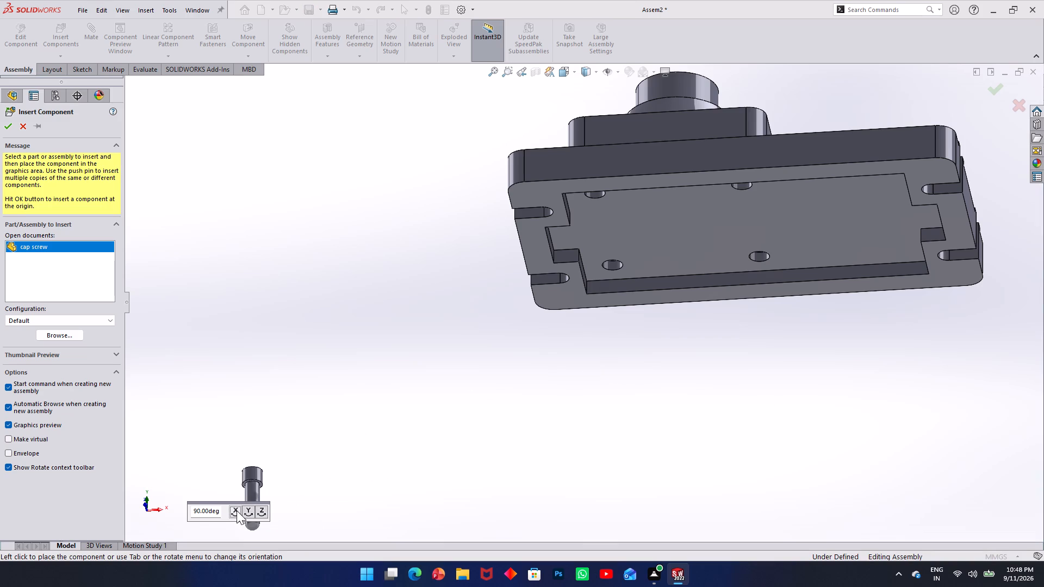
click(237, 510)
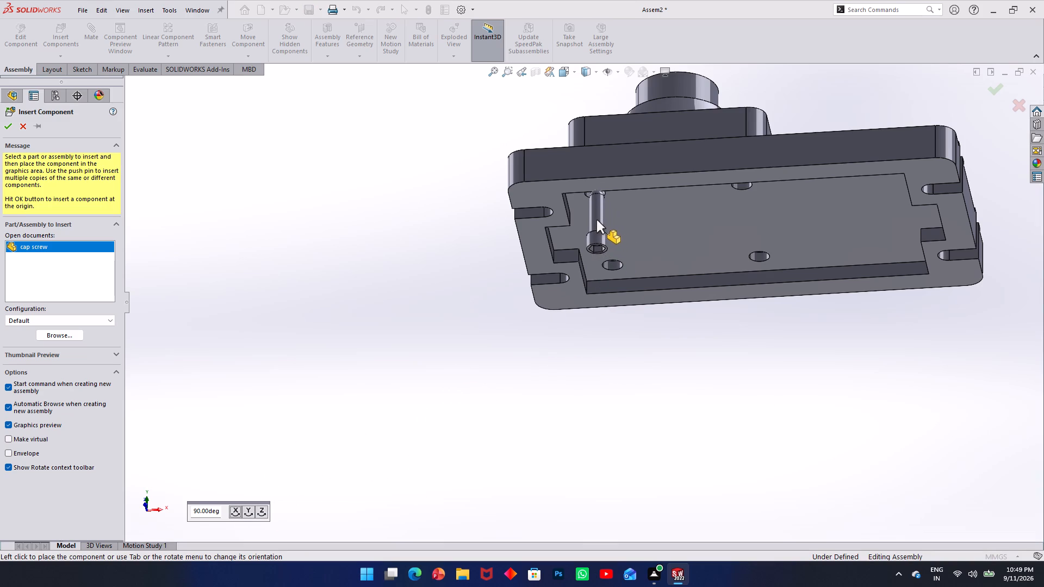
click(596, 220)
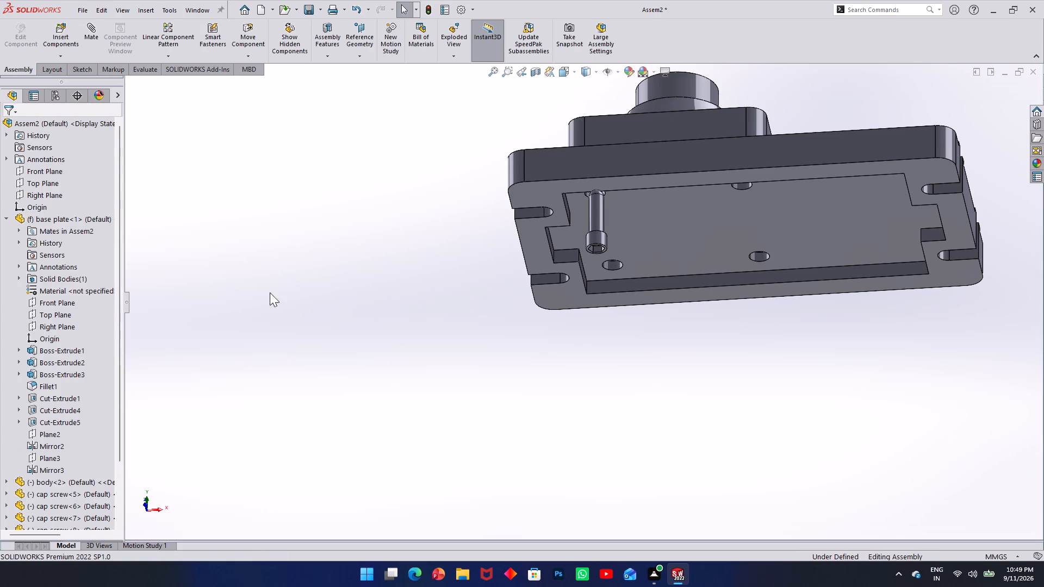
Insert another cap screw, rotated in 90° turns with its head facing down, below the base plate's front-right underside hole.
click(70, 52)
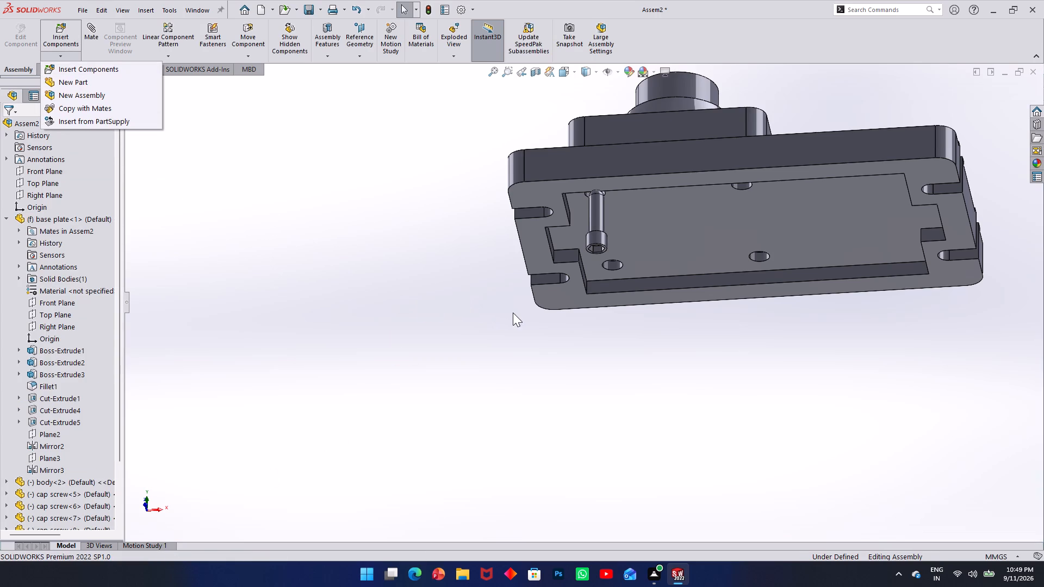
click(73, 71)
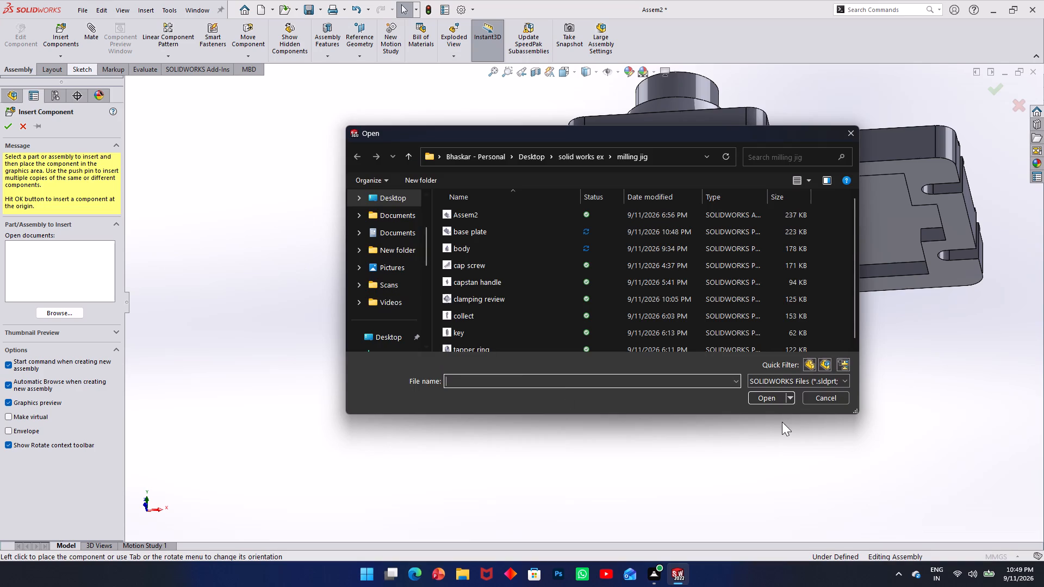
click(547, 288)
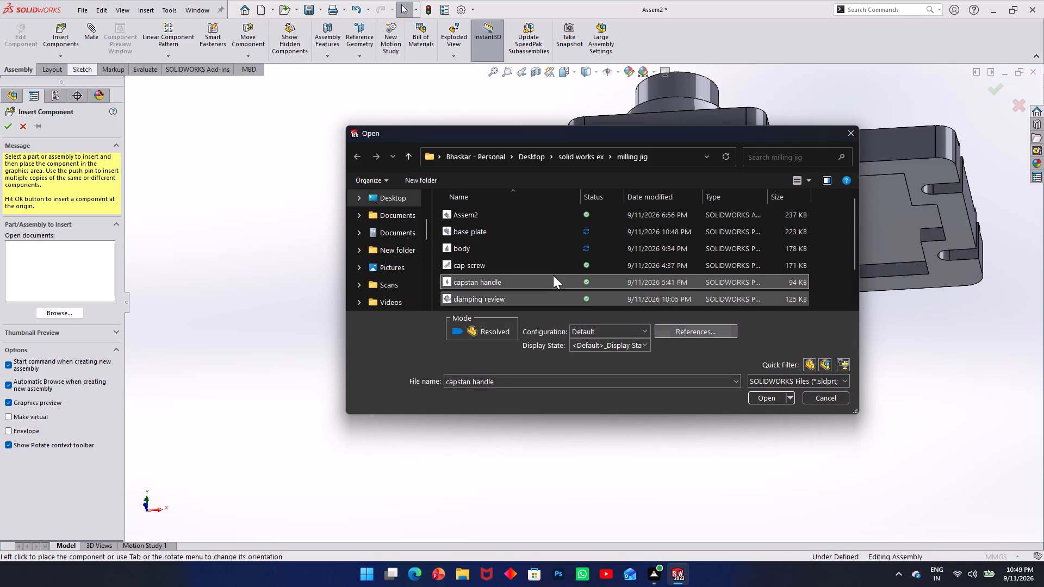
click(518, 263)
click(765, 399)
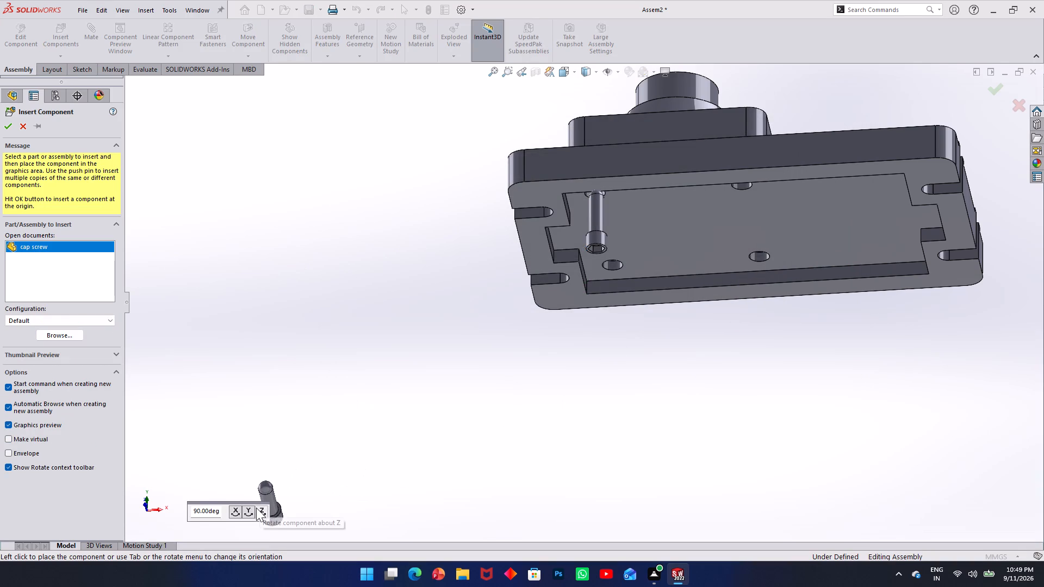
click(262, 513)
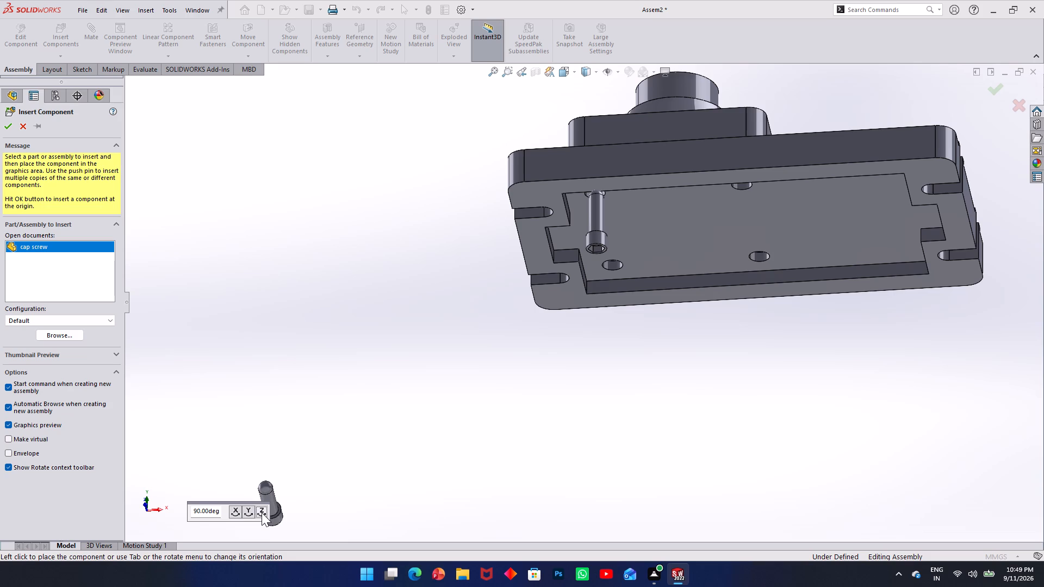
click(262, 513)
click(249, 512)
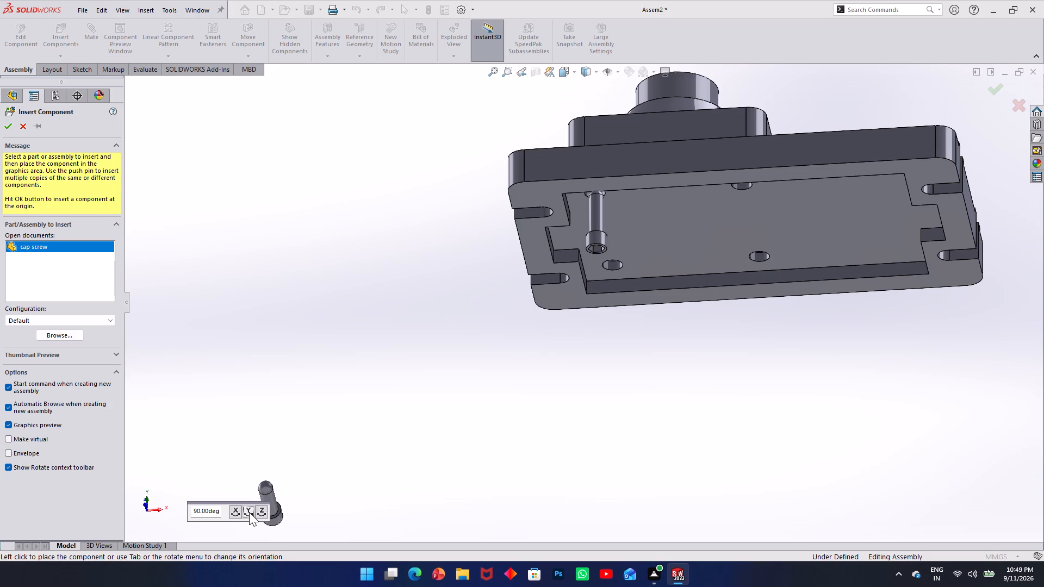
click(249, 512)
click(249, 512)
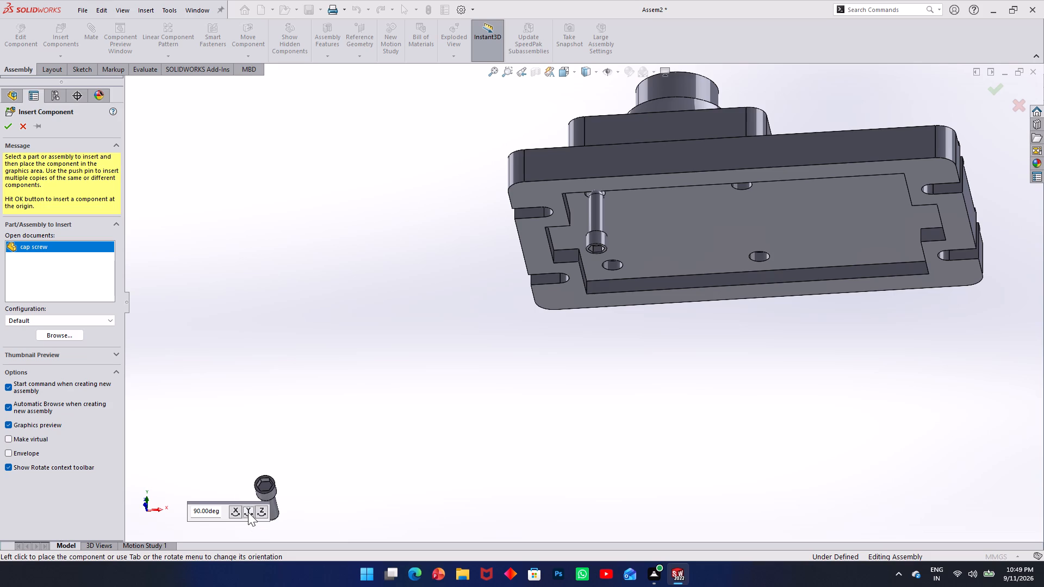
click(236, 511)
double_click(236, 511)
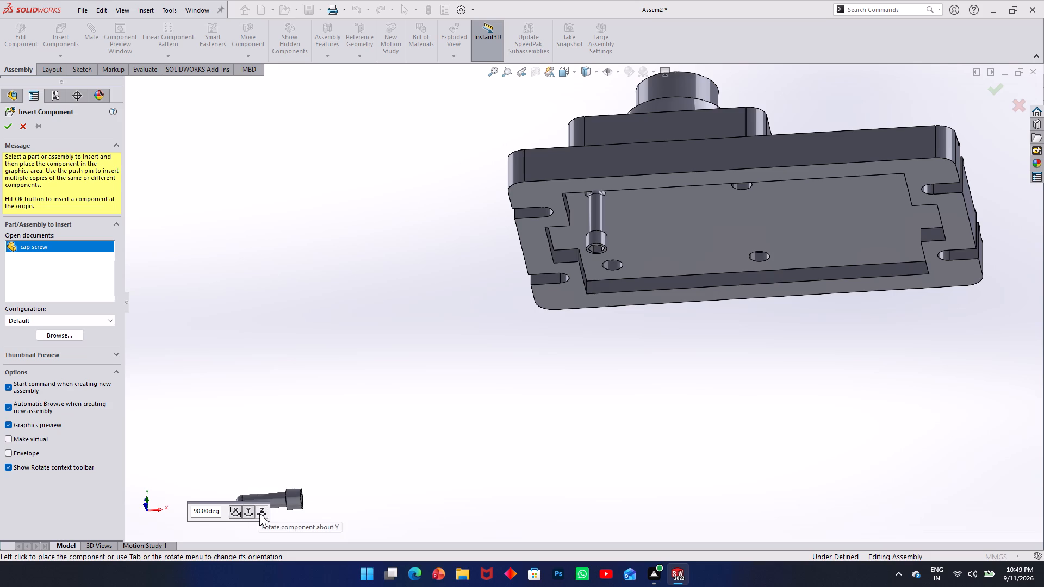
click(260, 513)
click(260, 513)
click(260, 513)
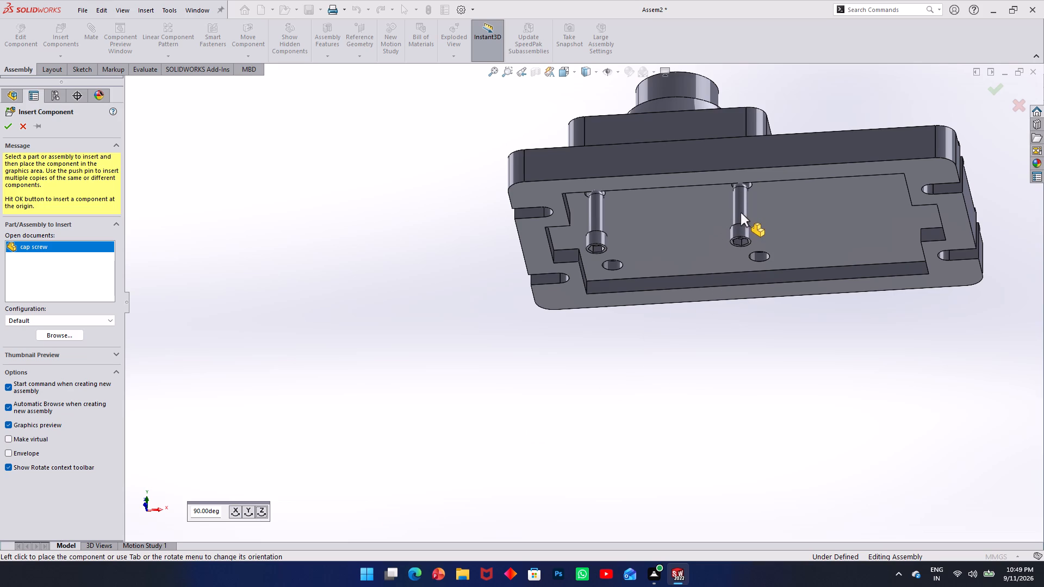
click(744, 210)
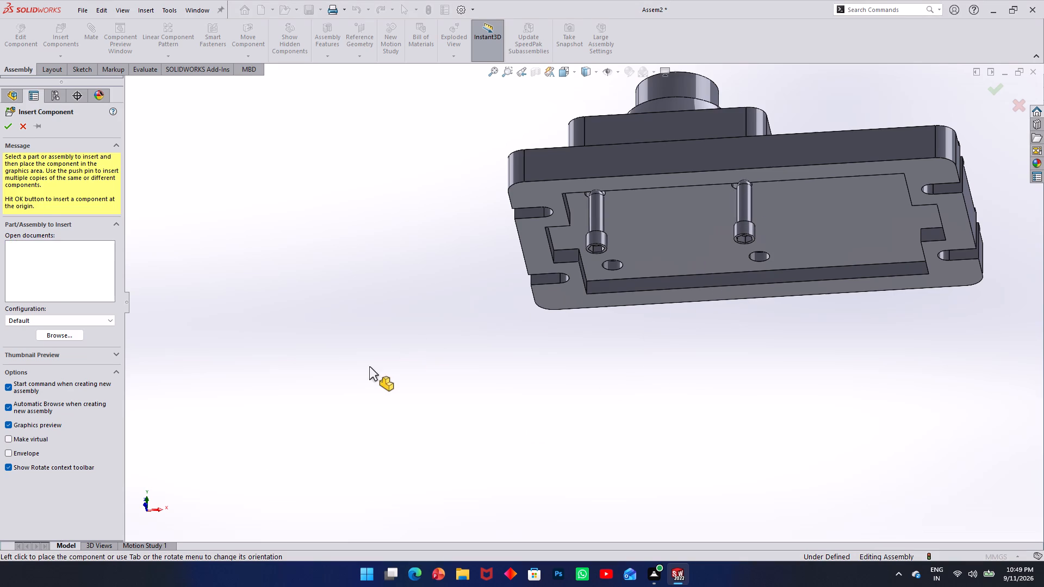
Insert a third cap screw, rotated in 90° turns with its head facing down, below the base plate's rear-right underside hole.
click(73, 37)
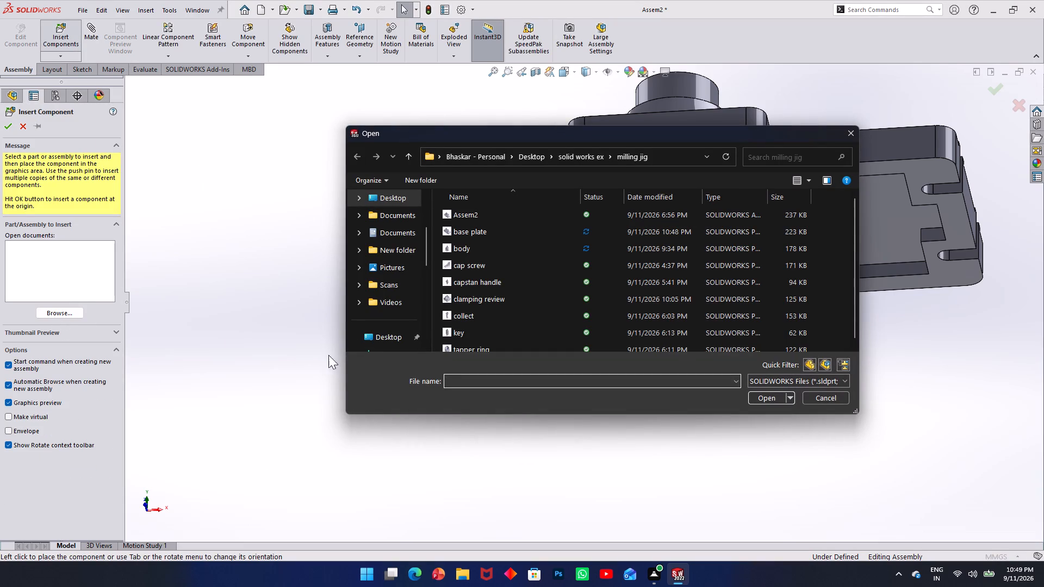
click(478, 266)
click(776, 394)
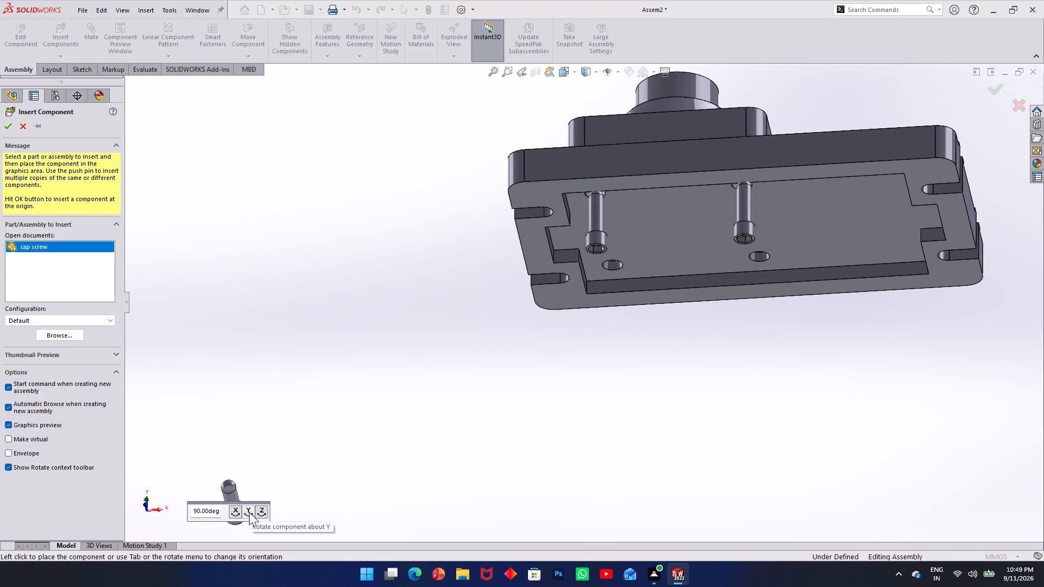
click(249, 512)
click(250, 511)
click(250, 511)
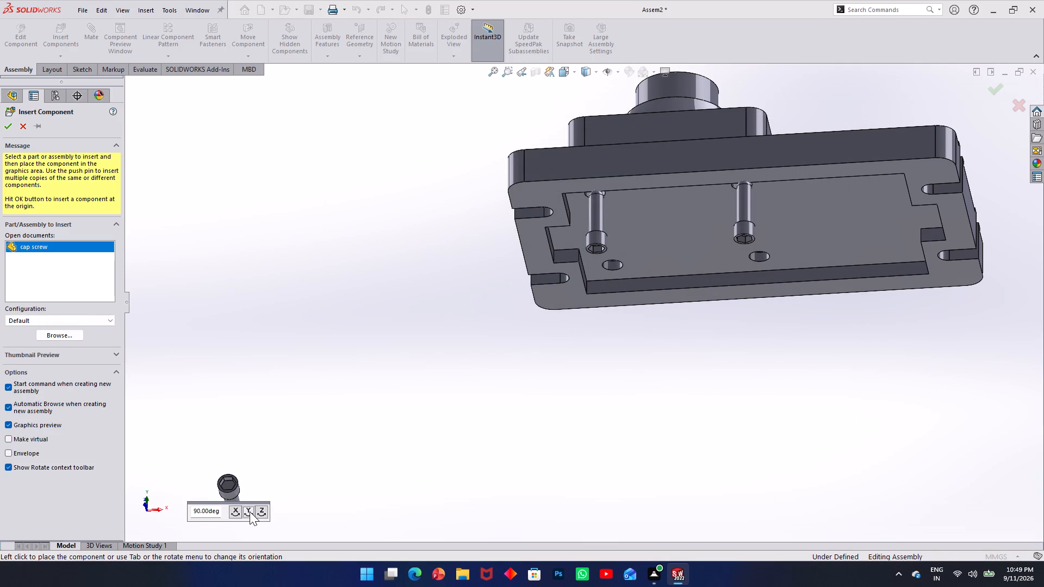
click(250, 511)
click(264, 509)
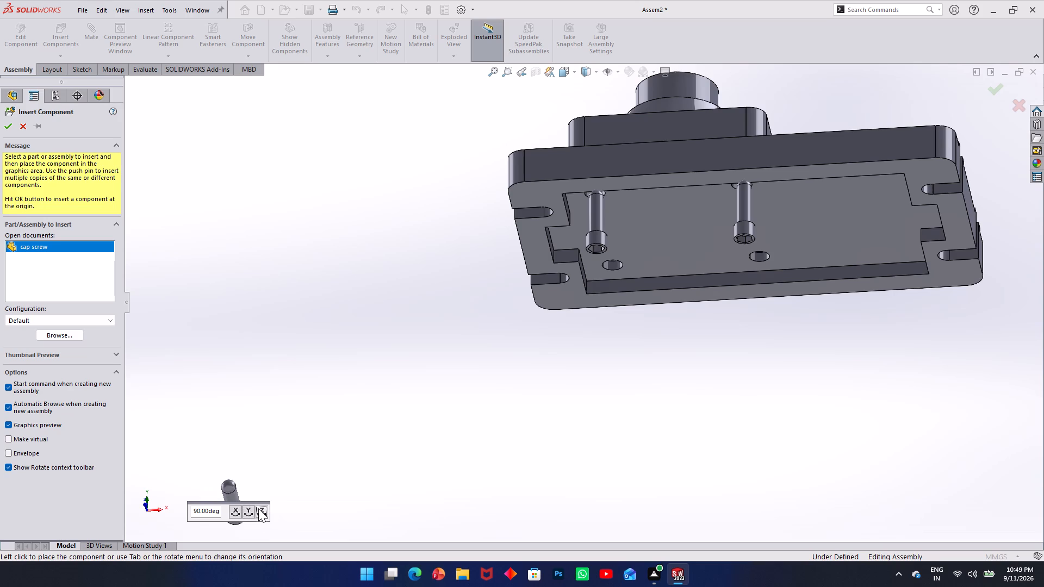
click(238, 508)
click(235, 509)
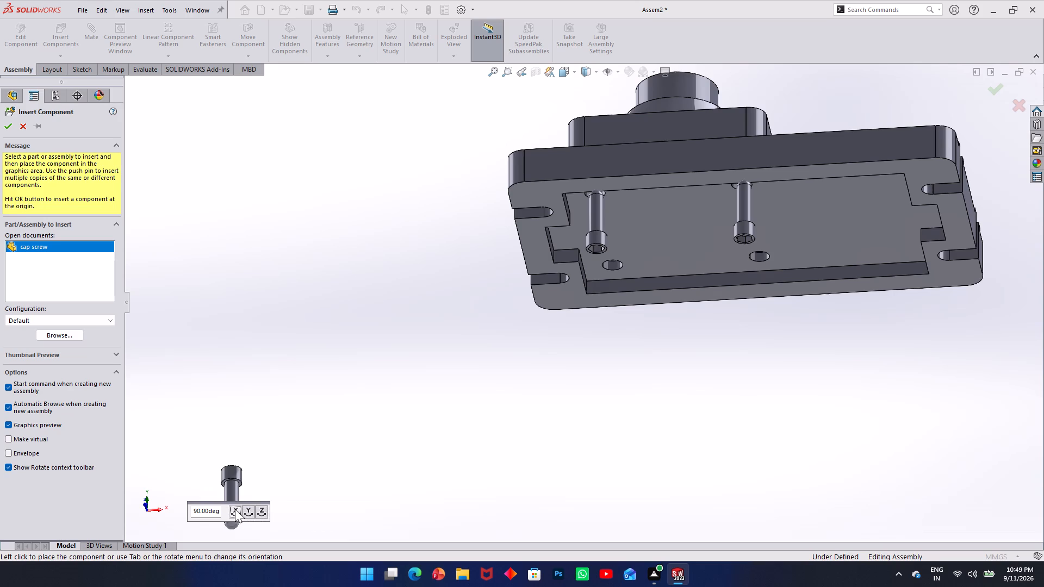
click(235, 509)
click(235, 509)
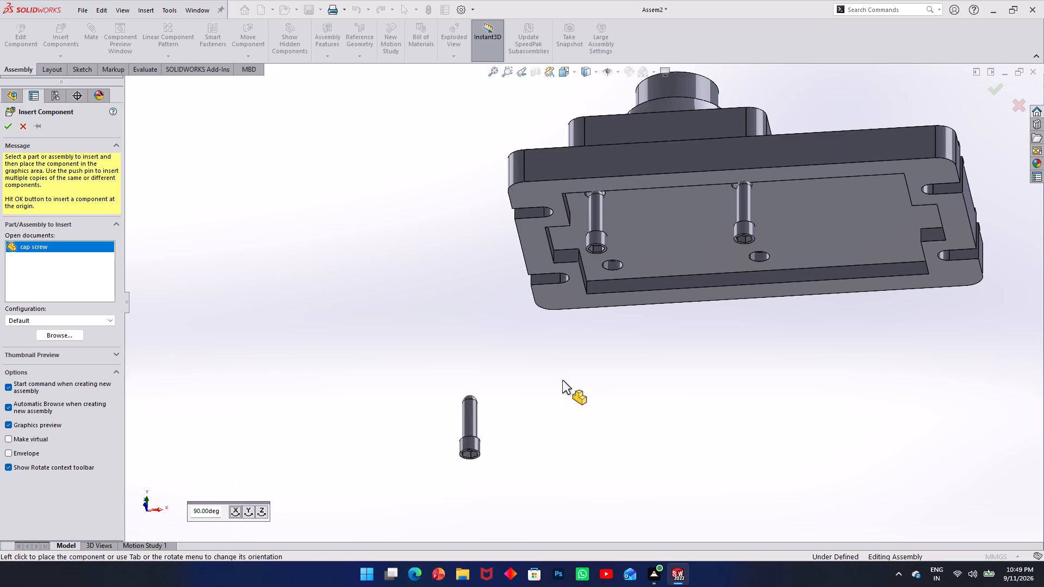
click(760, 281)
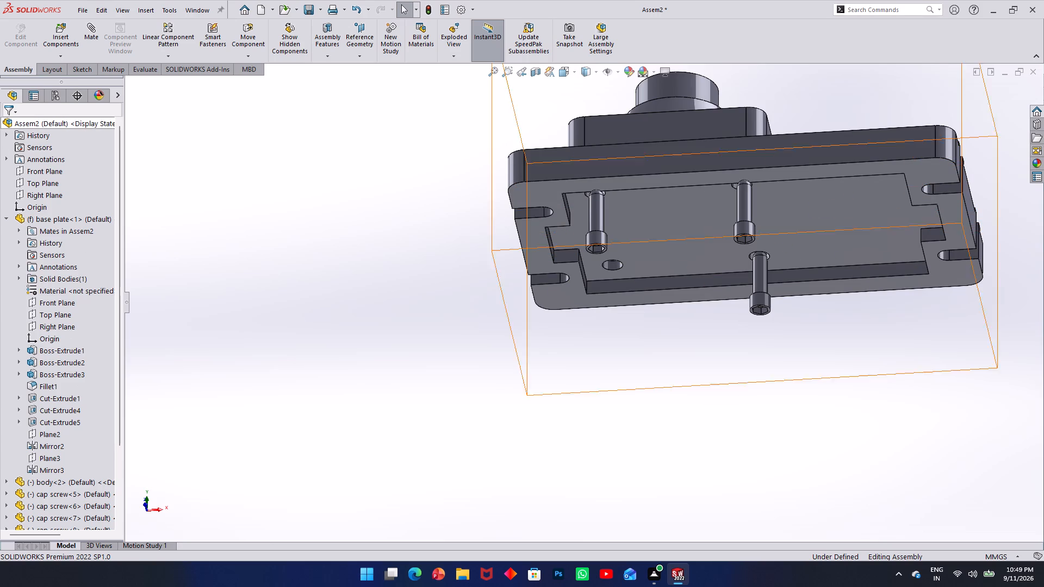
Insert a fourth cap screw, rotated in 90° turns with its head facing down, below the base plate's rear-left underside hole.
click(71, 38)
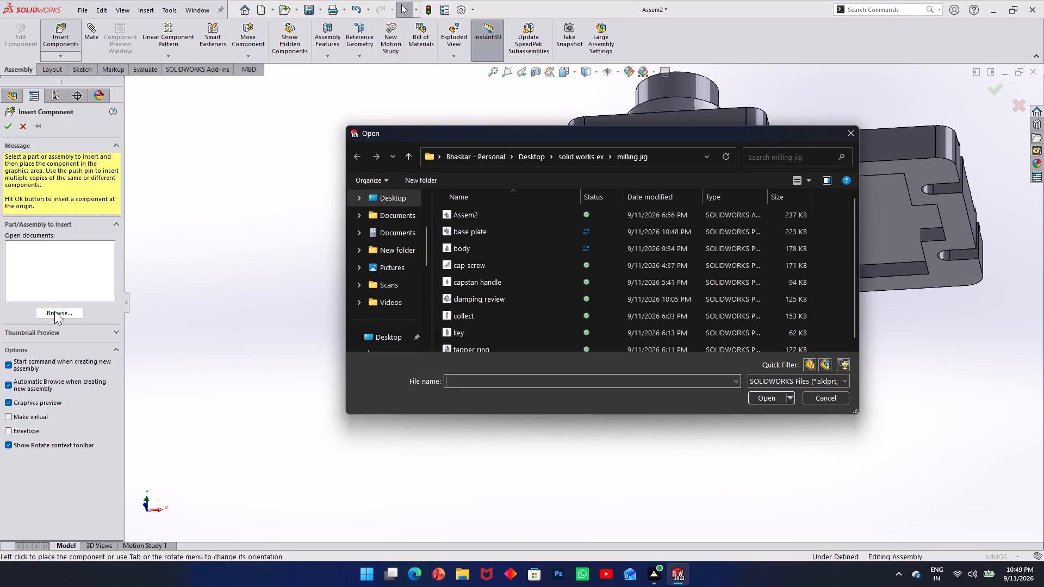
click(502, 267)
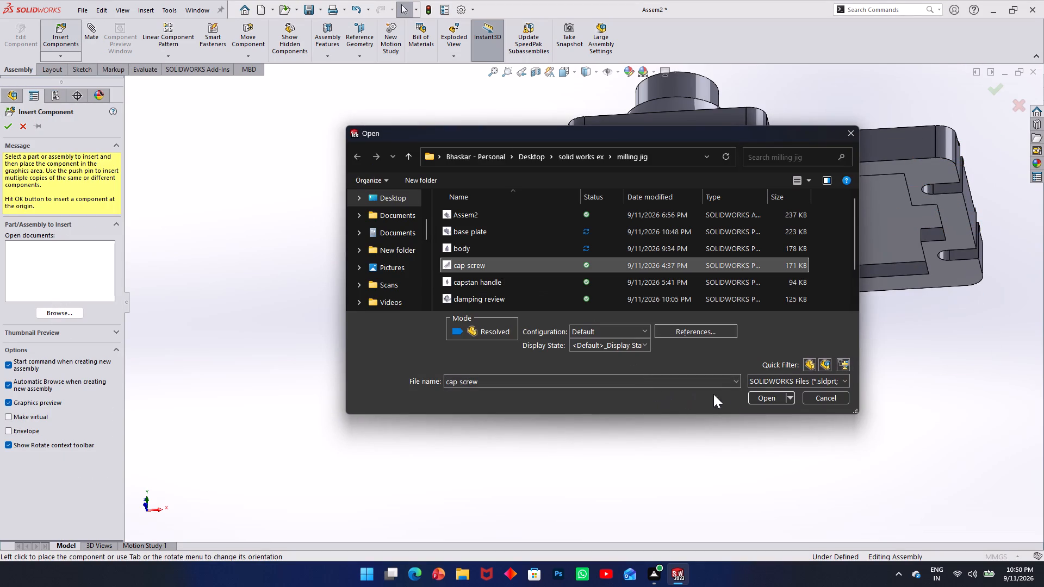
click(765, 399)
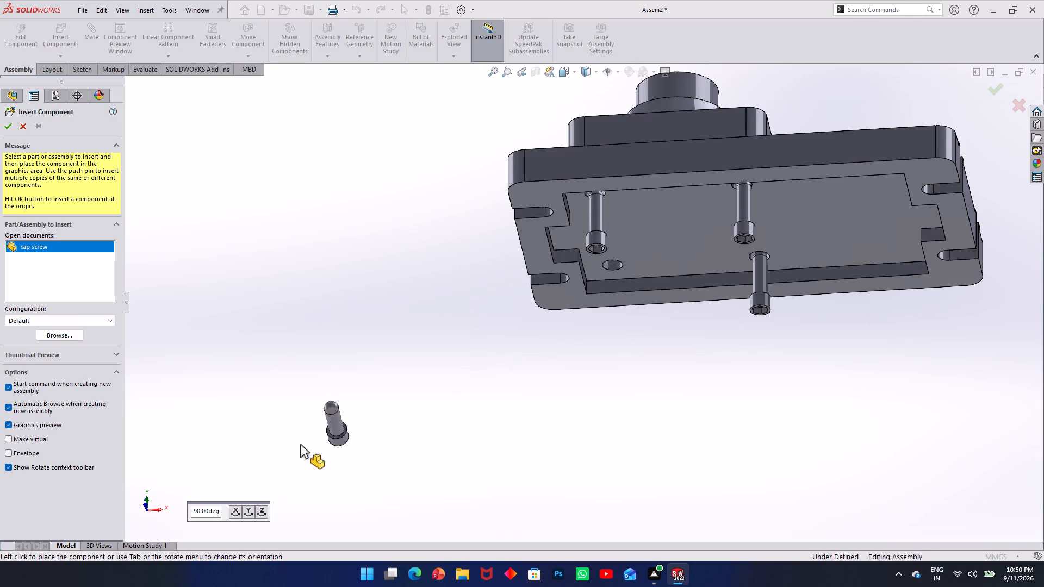
click(259, 509)
click(251, 510)
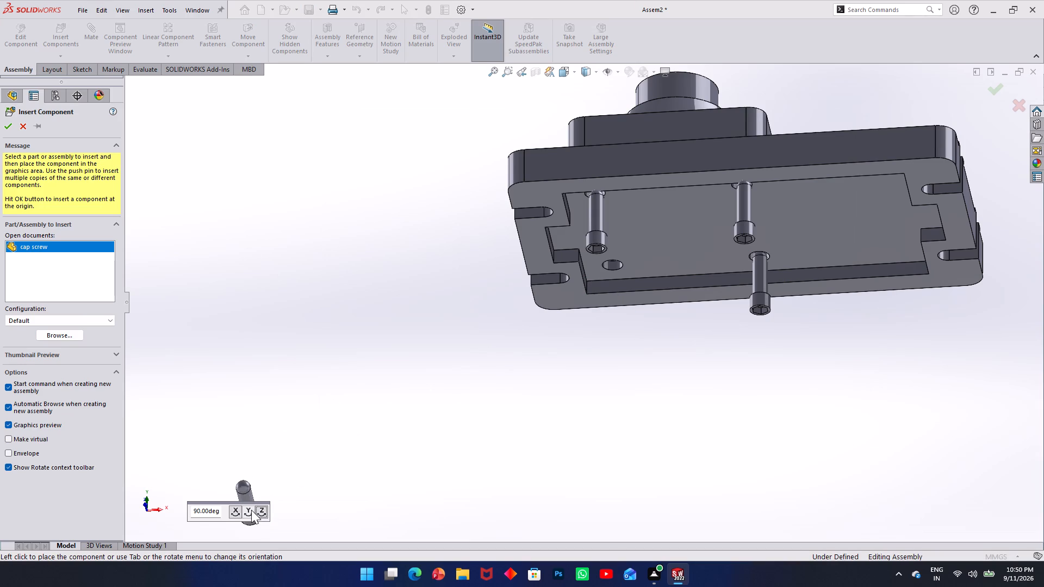
click(249, 509)
click(249, 509)
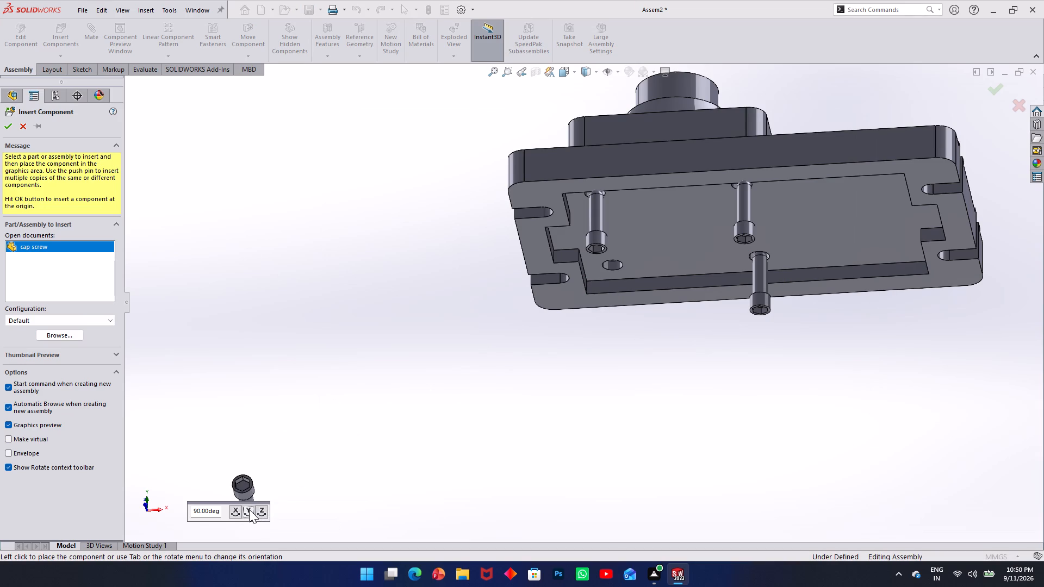
click(249, 509)
click(238, 510)
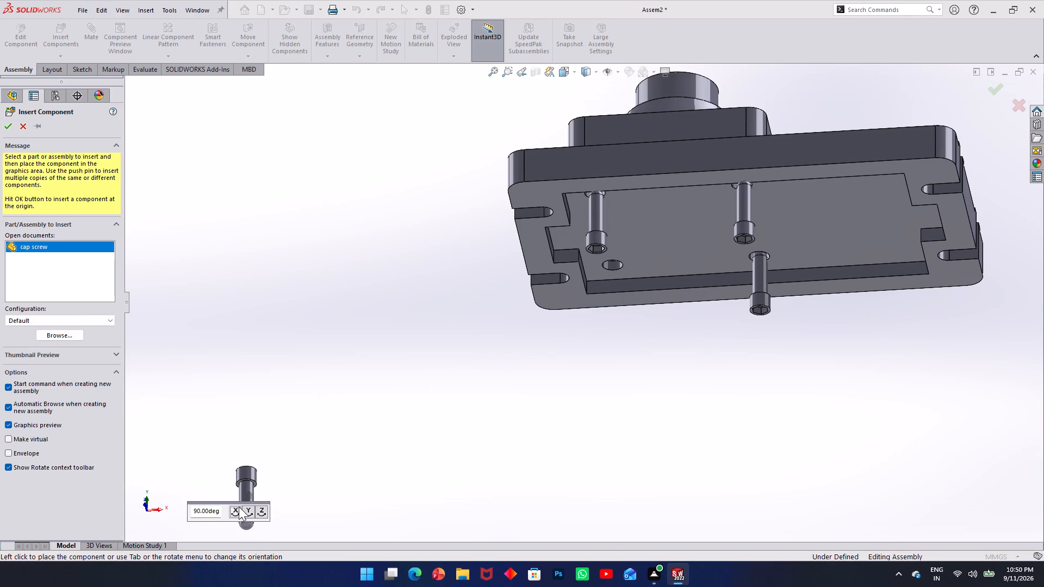
click(239, 507)
click(239, 507)
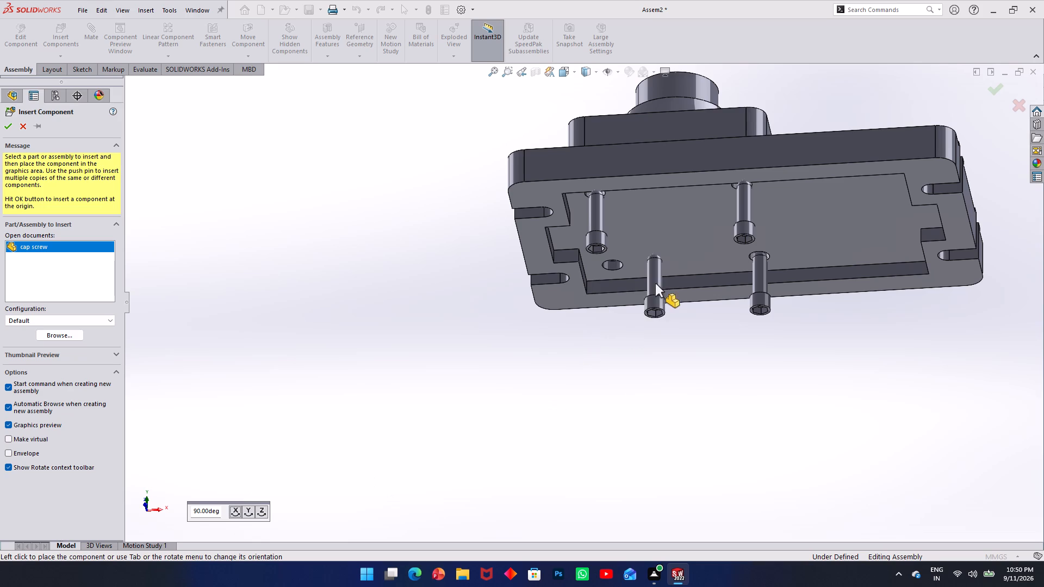
click(615, 292)
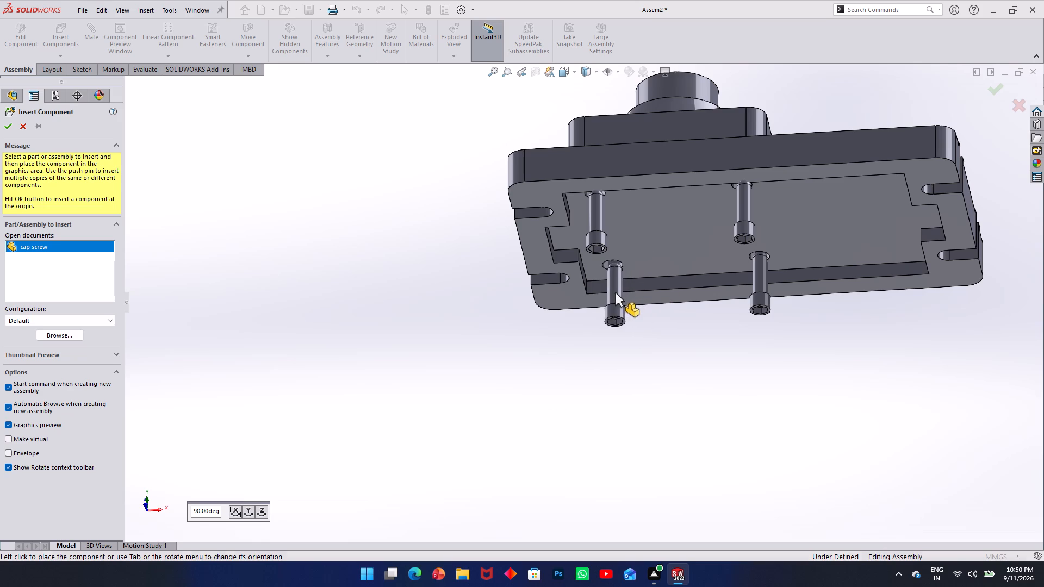
Mate the fourth cap screw's shank concentric with the base plate's rear-left underside hole.
middle_drag(665, 227, 665, 152)
scroll(656, 163, up, 4)
scroll(618, 211, up, 1)
middle_drag(617, 213, 606, 117)
scroll(610, 227, down, 2)
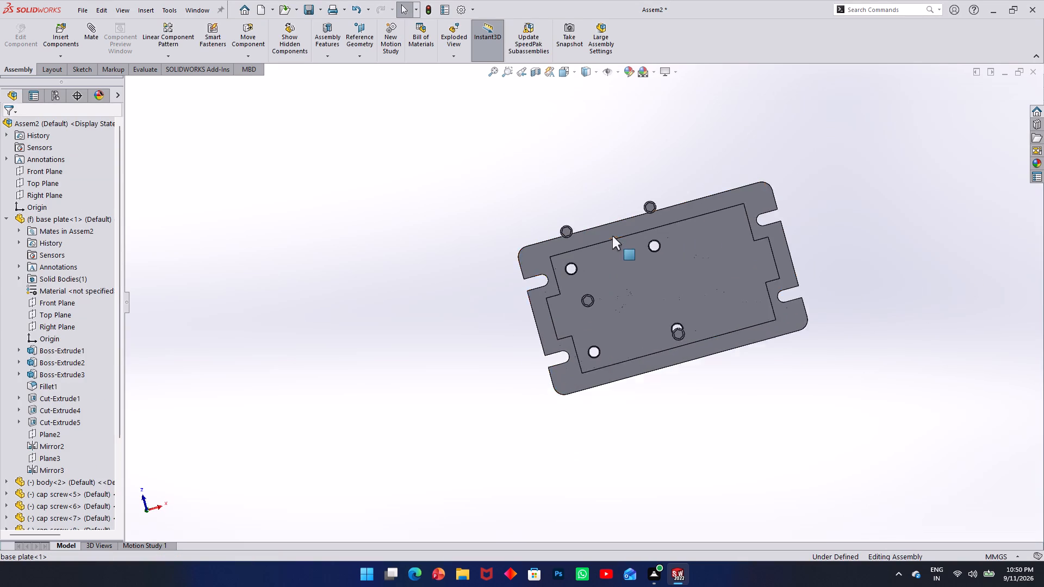
scroll(612, 236, down, 4)
middle_drag(571, 281, 652, 110)
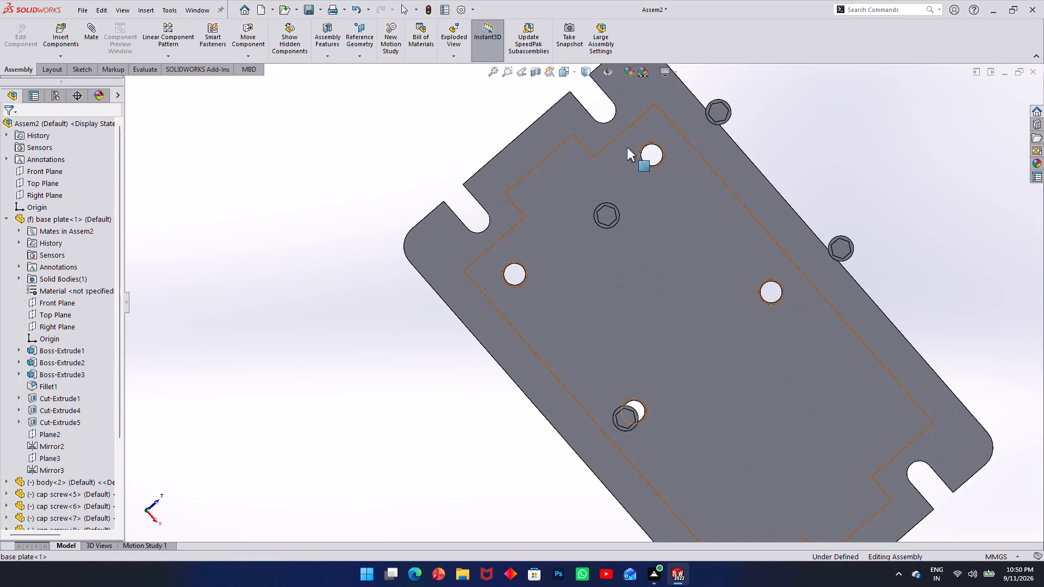
scroll(605, 208, down, 3)
middle_drag(607, 230, 582, 339)
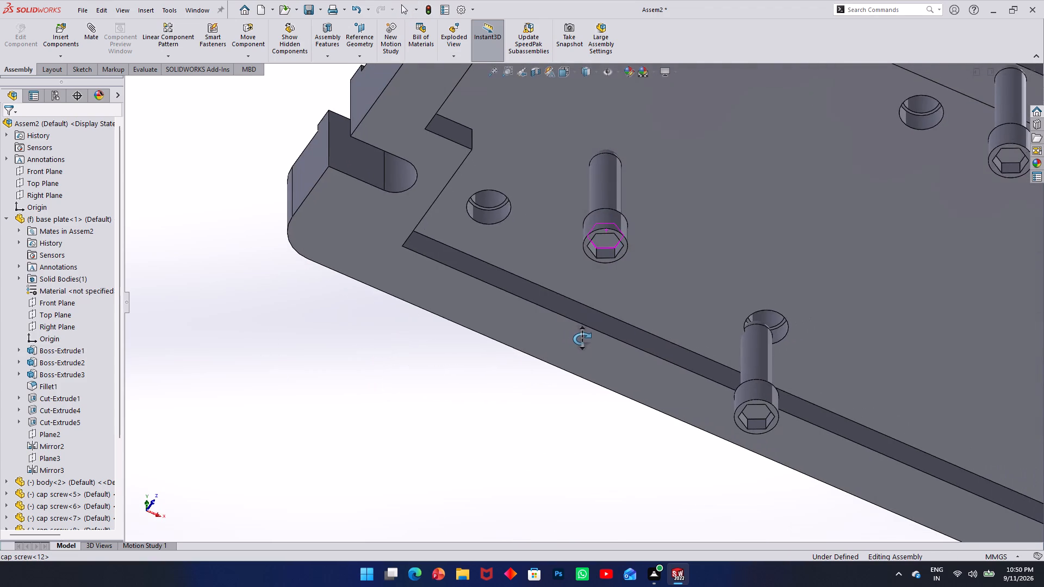
middle_drag(582, 339, 583, 340)
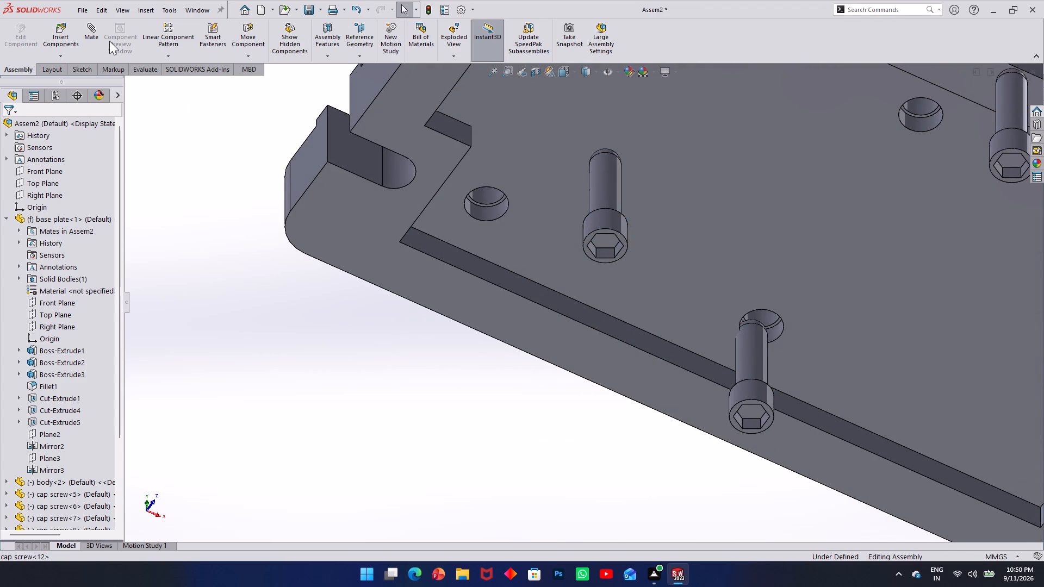
click(96, 39)
click(599, 183)
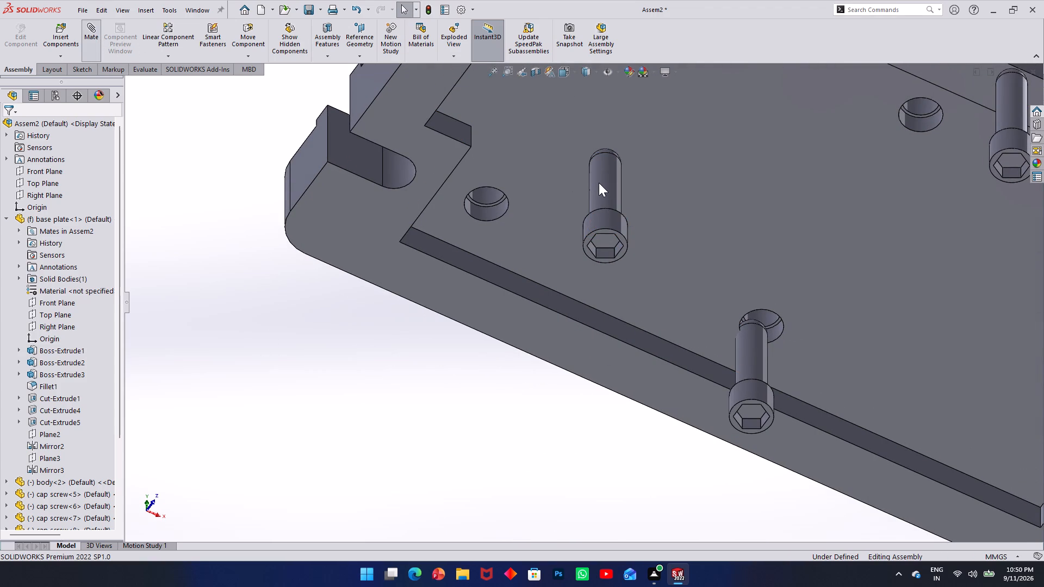
click(486, 197)
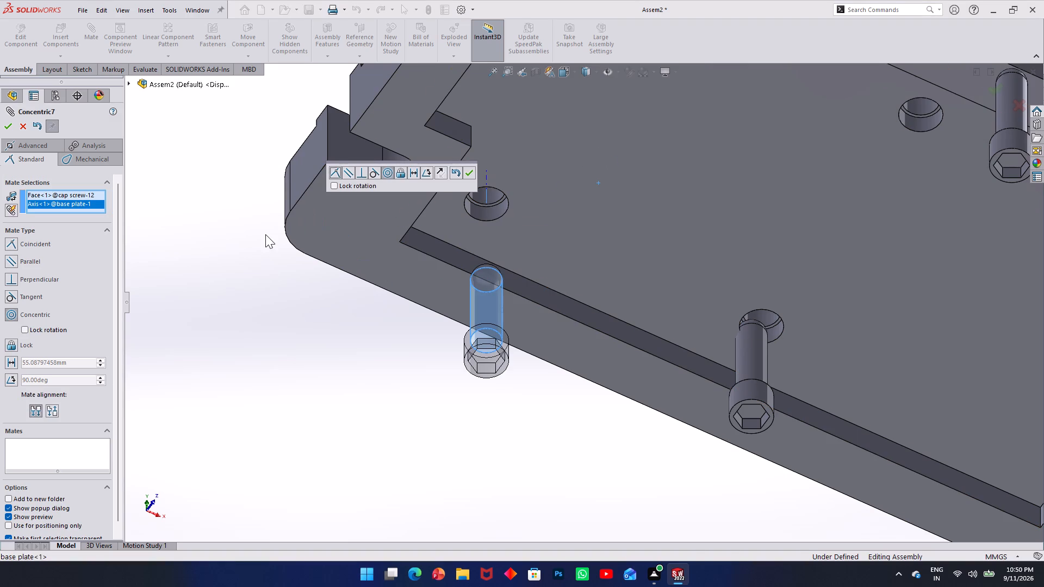
click(464, 173)
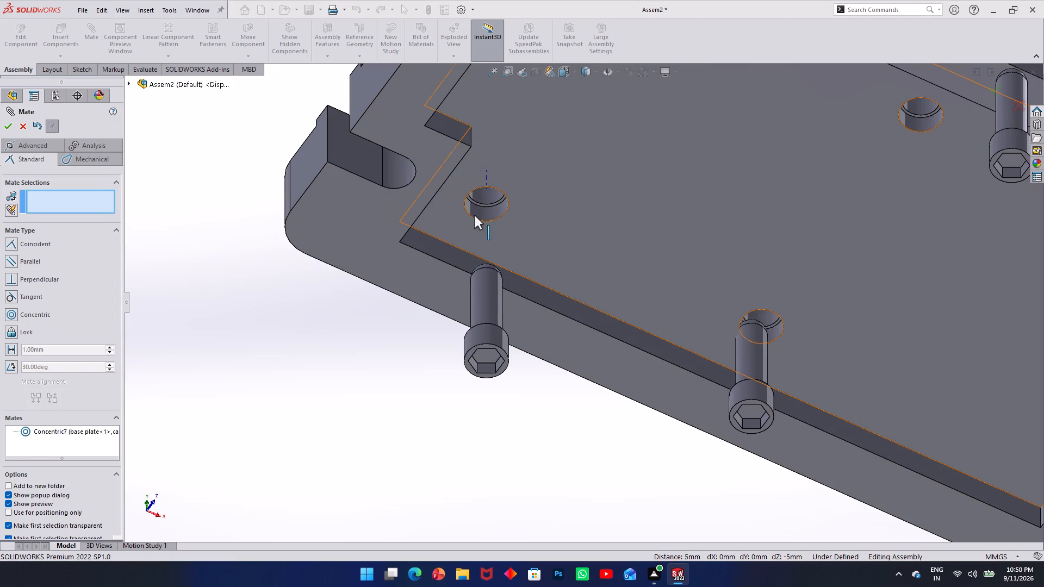
Mate the shoulder under that screw's head coincident with the step face inside the rear-left hole.
scroll(498, 265, up, 3)
middle_drag(471, 252, 557, 277)
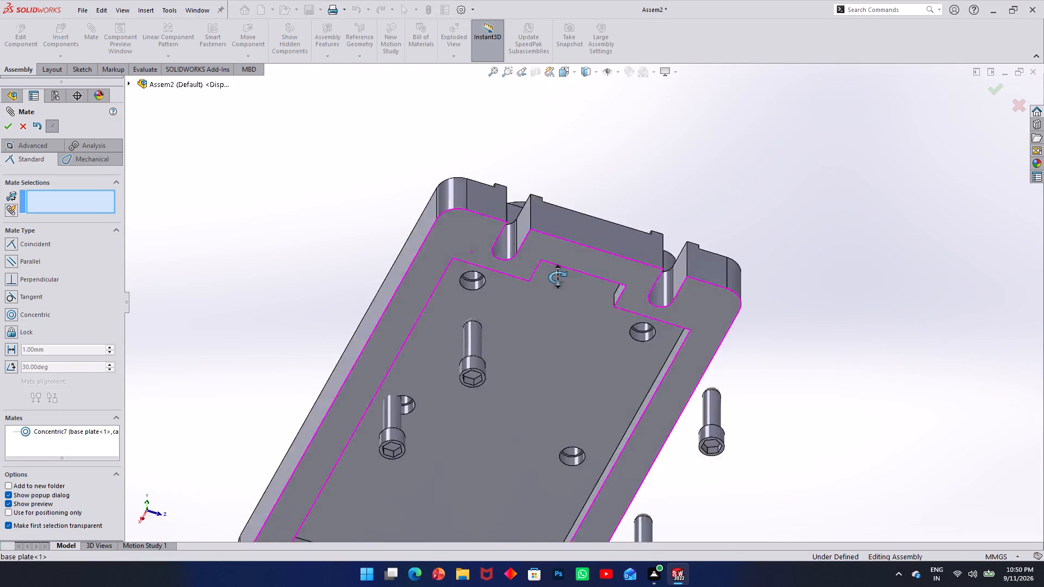
middle_drag(557, 277, 594, 464)
scroll(547, 399, up, 1)
scroll(489, 298, down, 3)
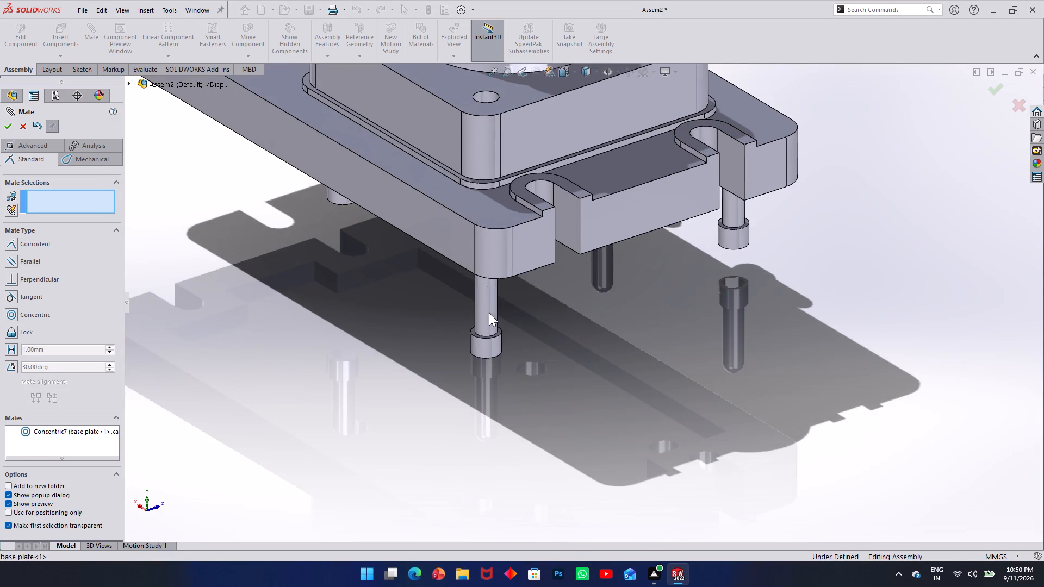
middle_drag(494, 321, 493, 352)
scroll(521, 335, down, 6)
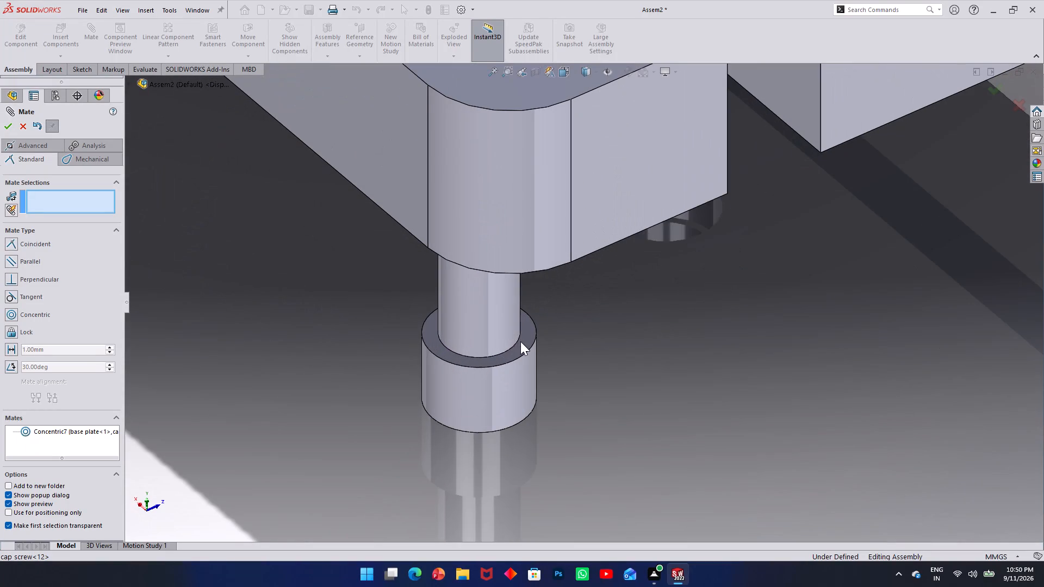
click(521, 342)
middle_drag(447, 199, 412, 9)
scroll(618, 322, up, 2)
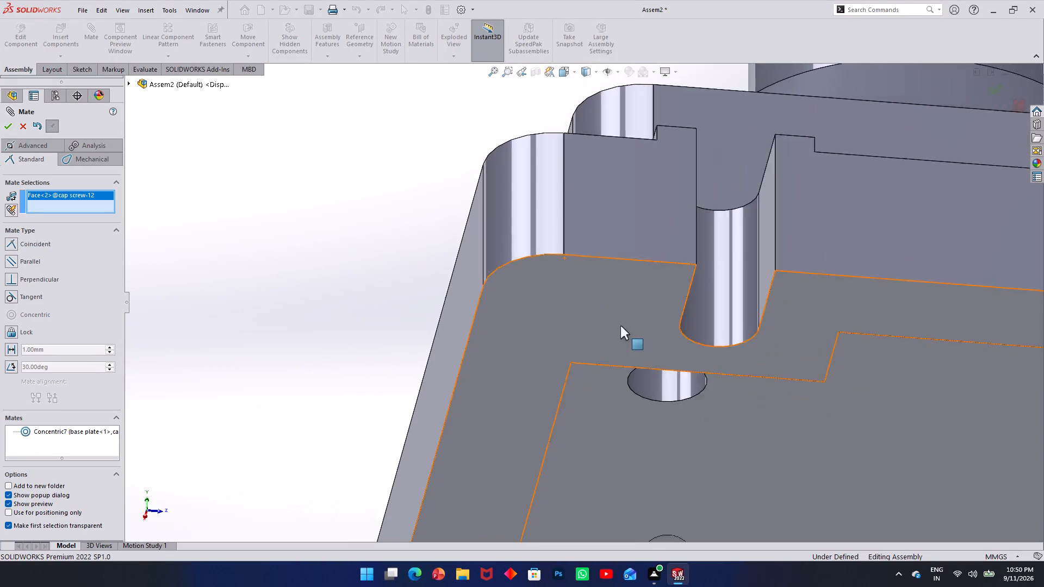
scroll(620, 326, up, 3)
middle_drag(630, 350, 617, 232)
scroll(633, 329, down, 4)
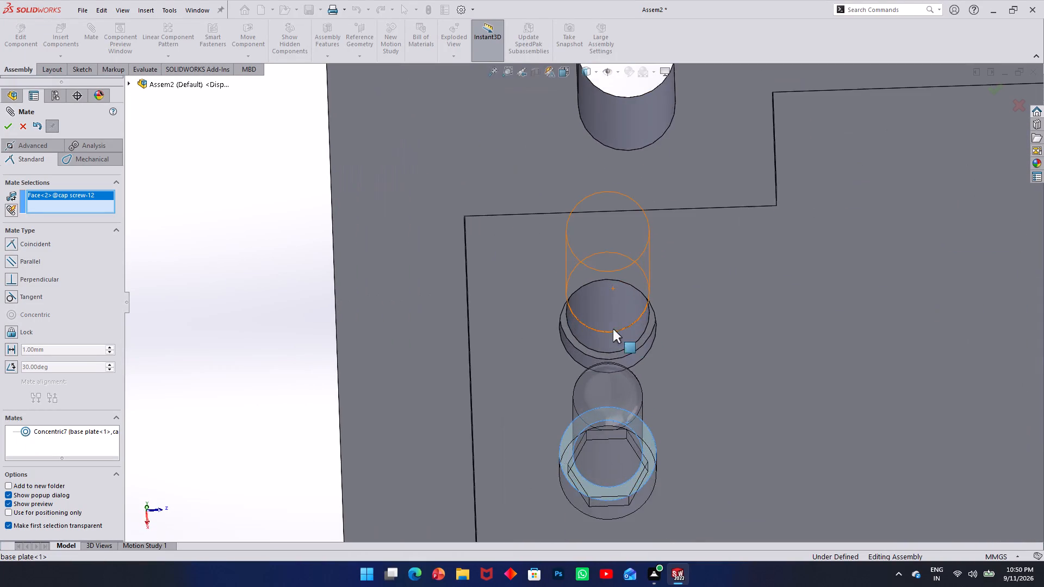
scroll(613, 329, down, 4)
click(551, 328)
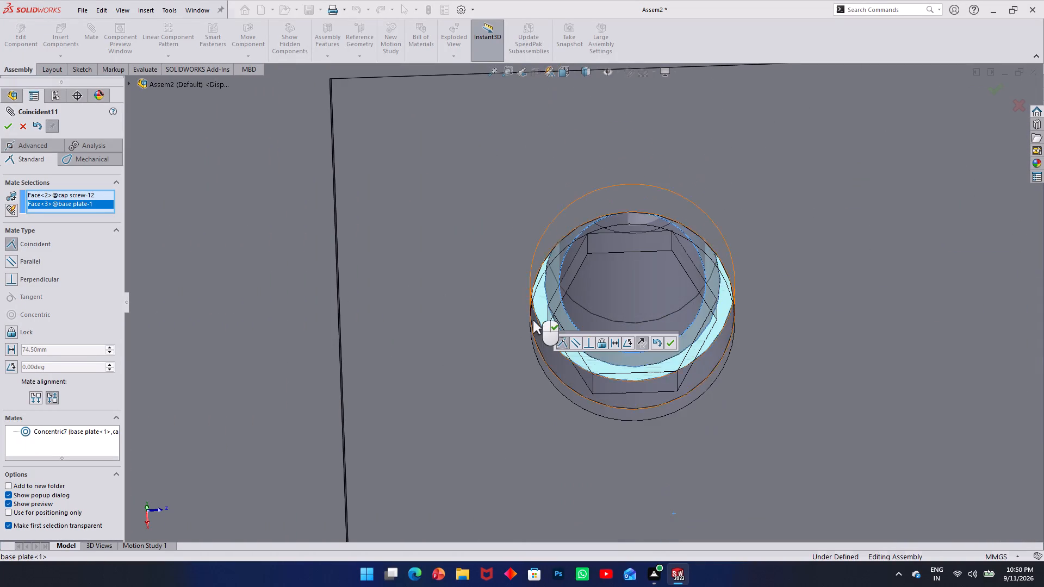
click(7, 126)
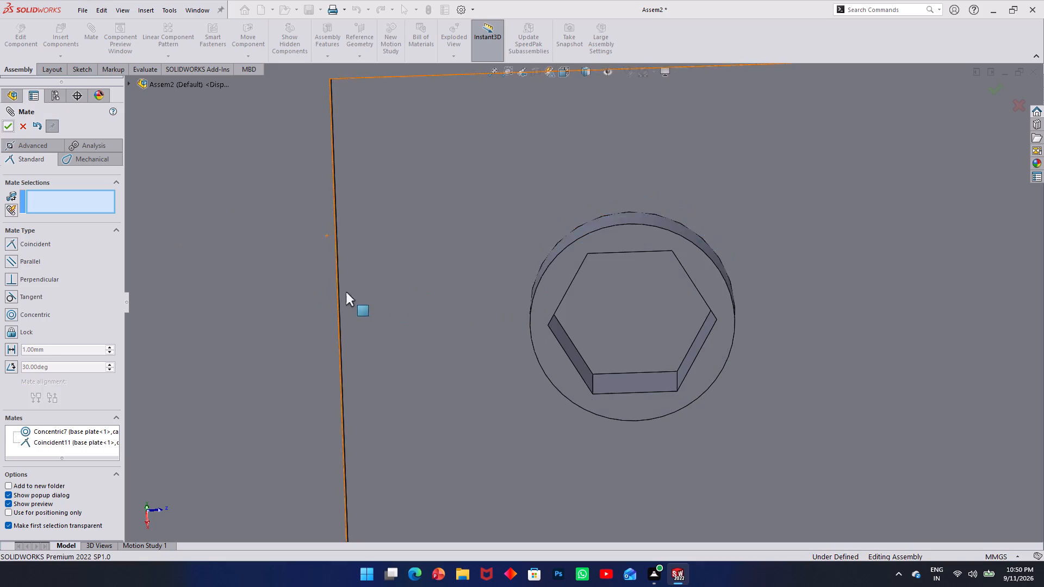
Examine the seated rear-left screw from the underside and through the matching corner hole on top of the assembly.
scroll(509, 315, up, 6)
scroll(630, 324, up, 2)
scroll(549, 210, up, 1)
middle_drag(551, 210, 583, 330)
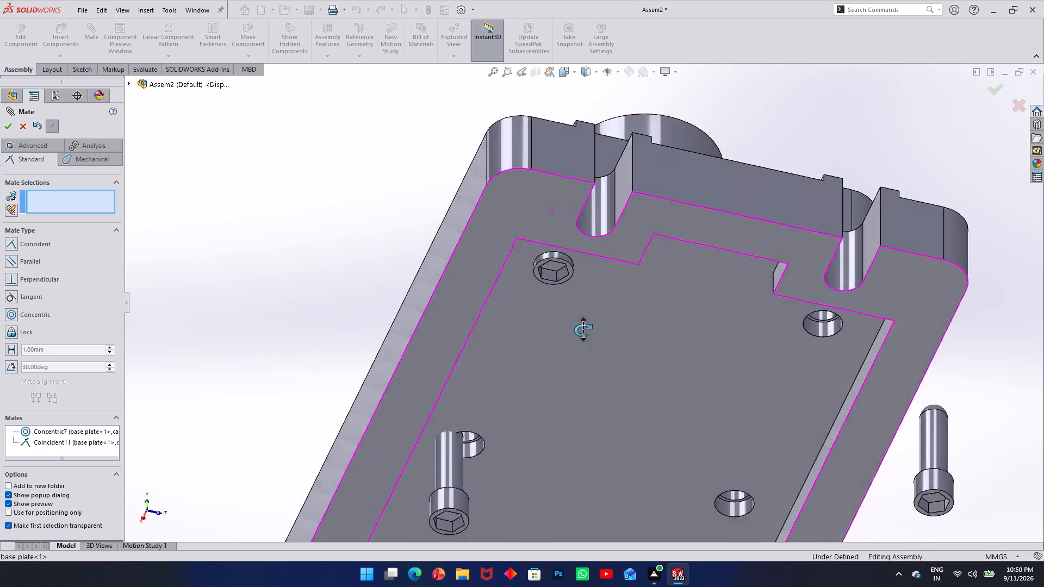
middle_drag(583, 330, 607, 444)
scroll(514, 184, up, 4)
middle_drag(531, 164, 528, 273)
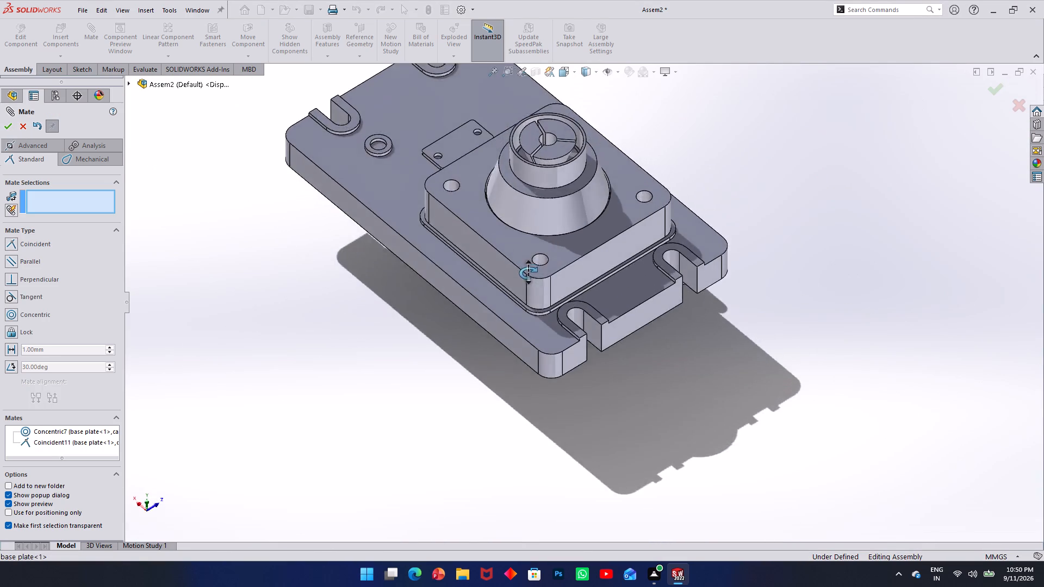
middle_drag(528, 273, 511, 349)
scroll(515, 347, up, 1)
scroll(521, 334, down, 7)
scroll(524, 310, up, 2)
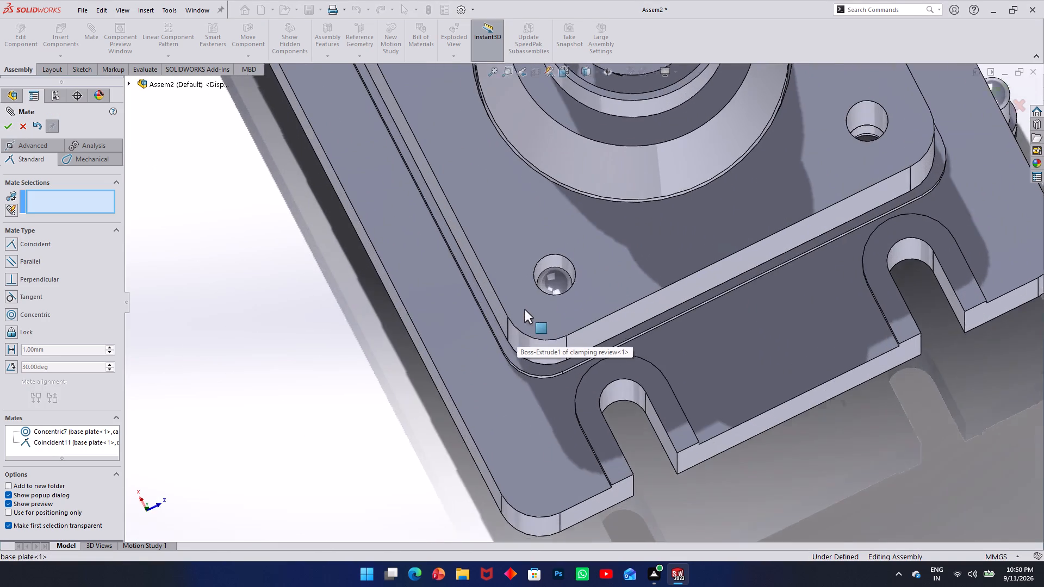
scroll(524, 309, up, 5)
Mate the shank of the cap screw below the front-left underside hole concentric with that base plate hole.
middle_drag(556, 301, 467, 93)
scroll(560, 411, up, 2)
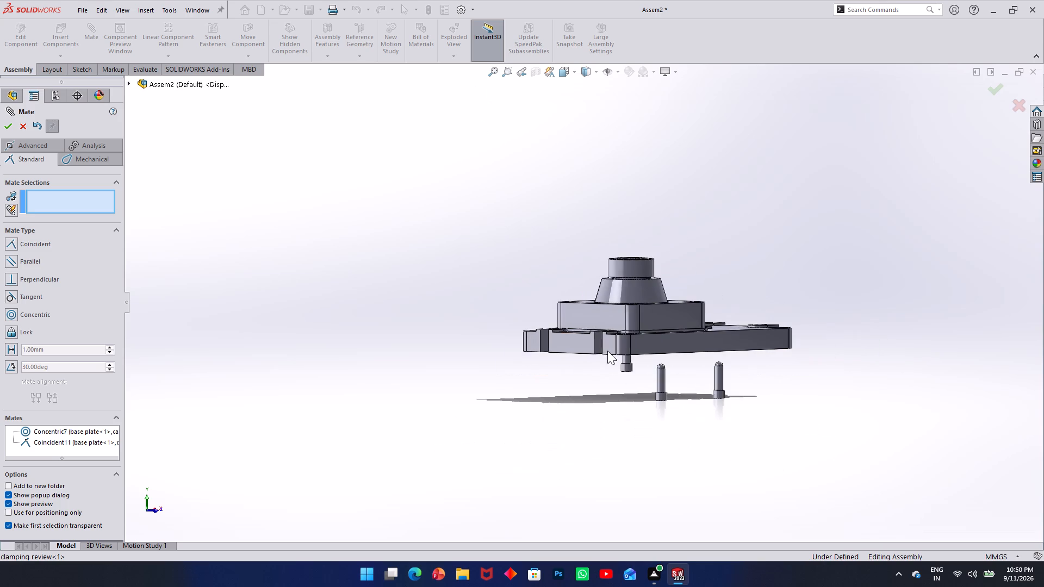
scroll(606, 351, down, 3)
middle_drag(618, 351, 598, 258)
scroll(631, 283, up, 3)
scroll(639, 282, down, 2)
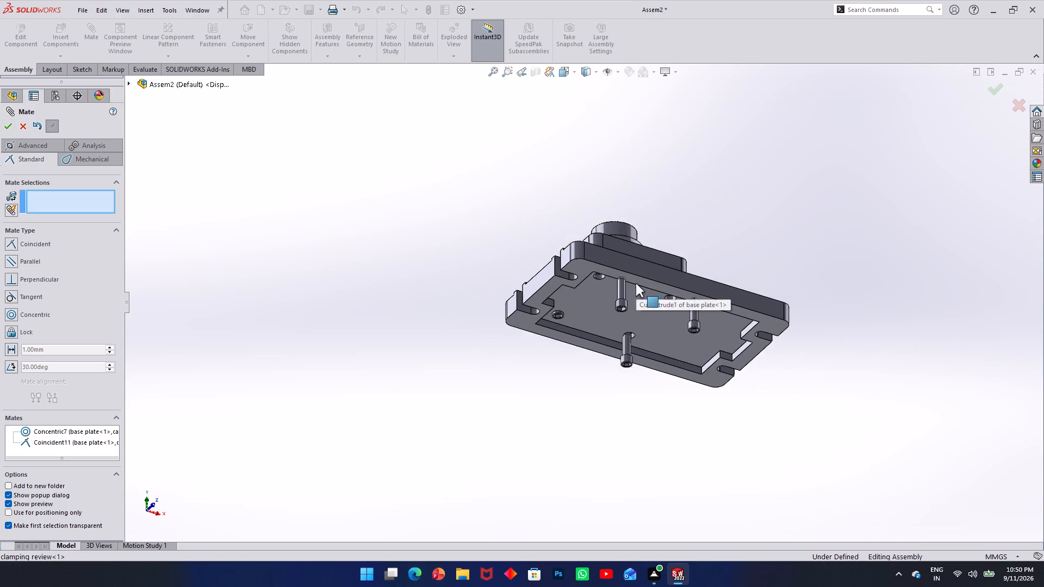
scroll(636, 283, down, 5)
middle_drag(573, 333, 543, 411)
middle_drag(569, 286, 573, 360)
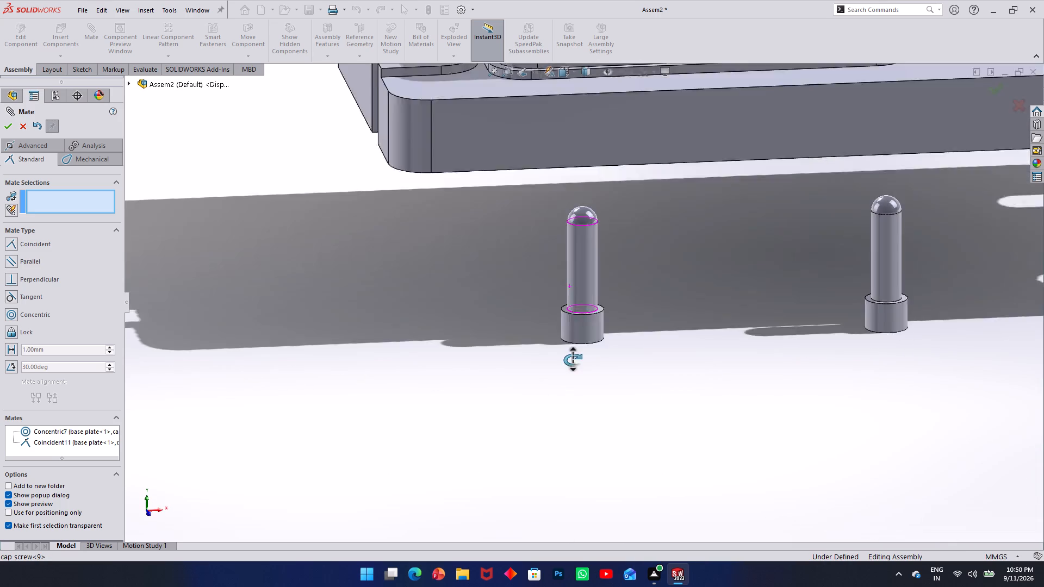
middle_drag(573, 360, 579, 386)
scroll(577, 386, down, 1)
click(586, 260)
scroll(557, 226, up, 4)
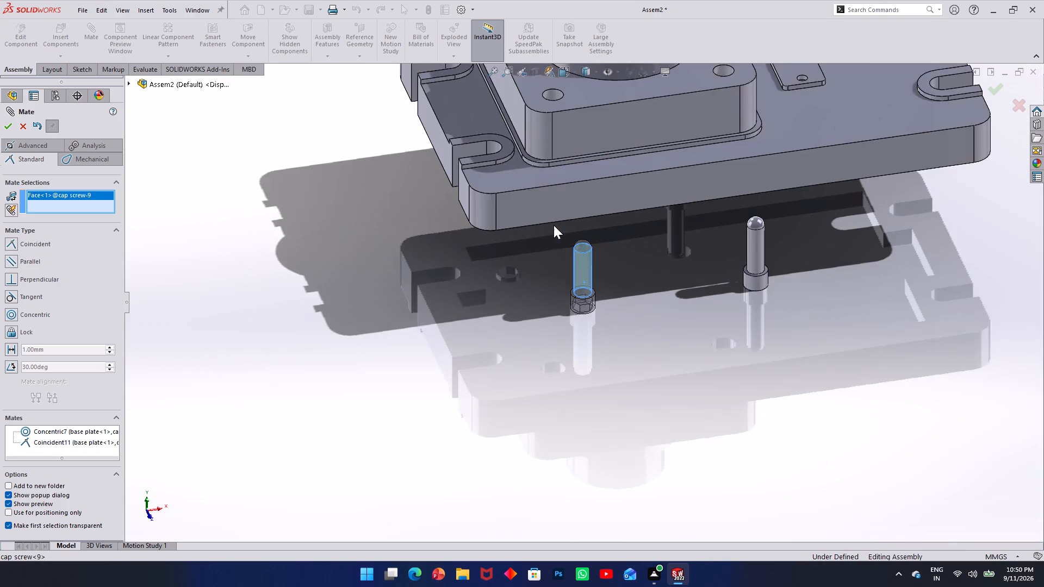
scroll(554, 225, up, 2)
middle_drag(538, 216, 564, 61)
scroll(554, 251, down, 8)
scroll(549, 266, up, 1)
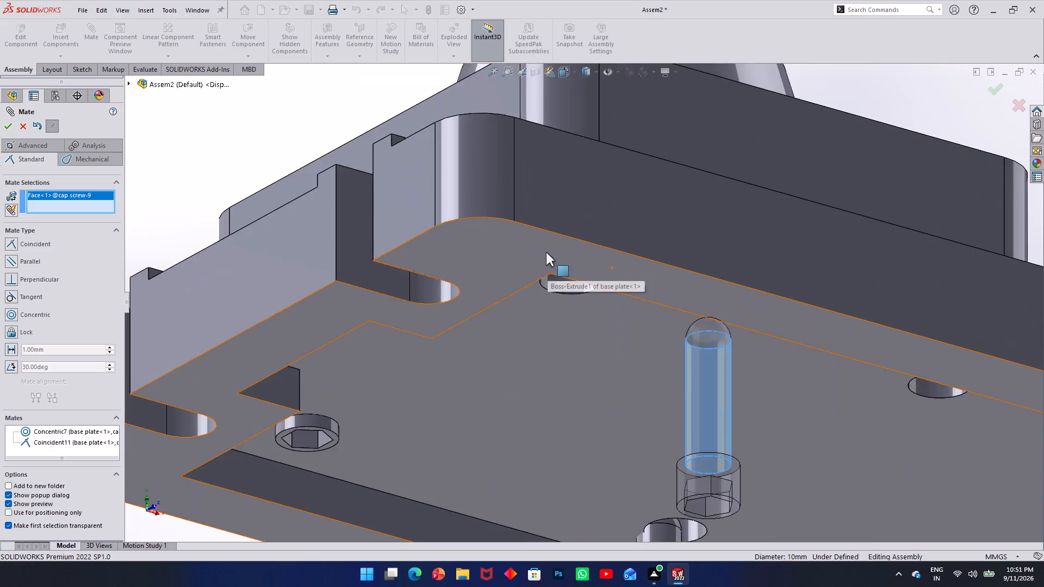
middle_drag(544, 246, 531, 140)
scroll(601, 385, down, 4)
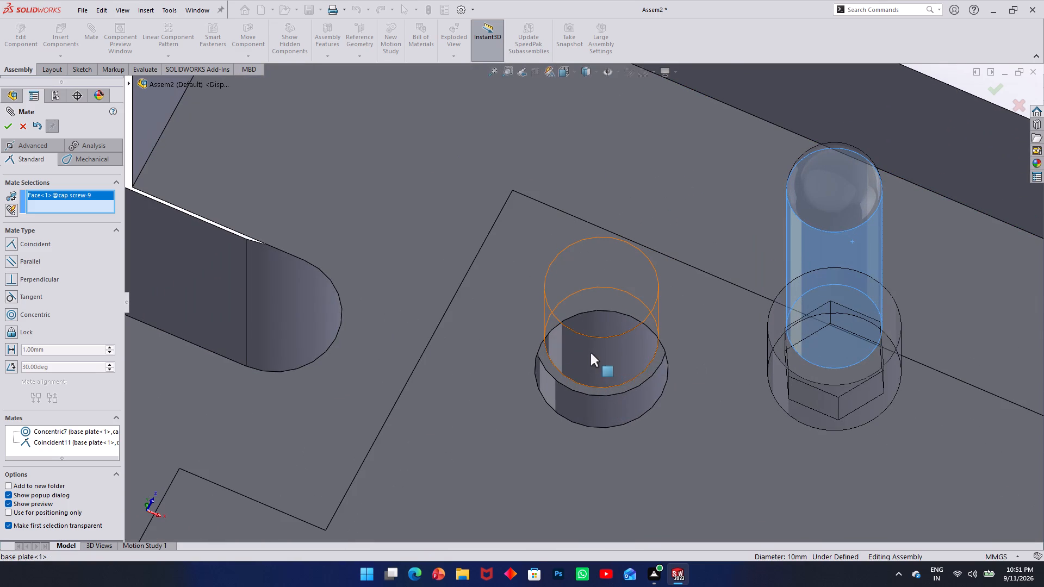
click(589, 345)
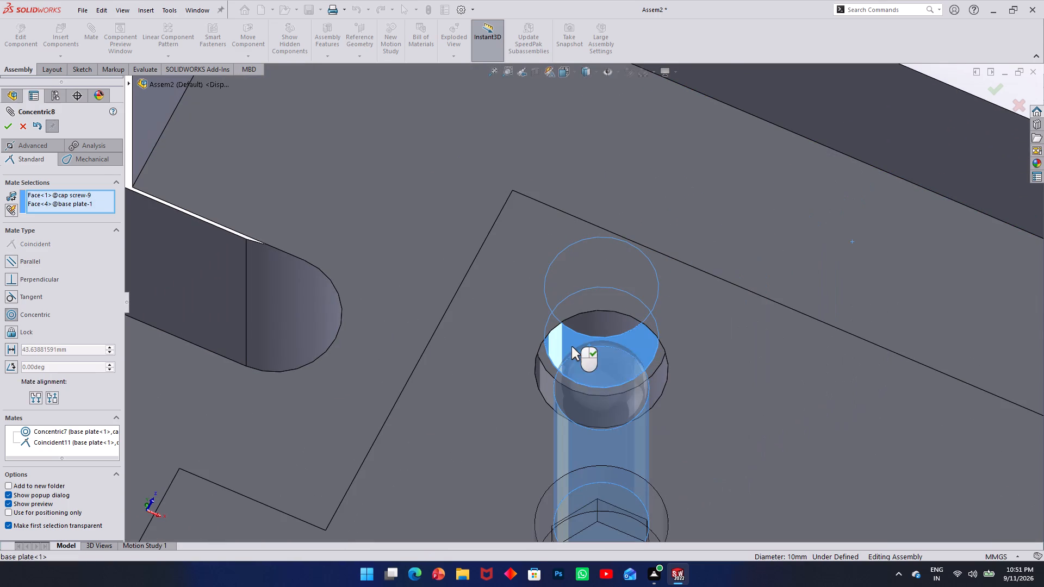
click(714, 363)
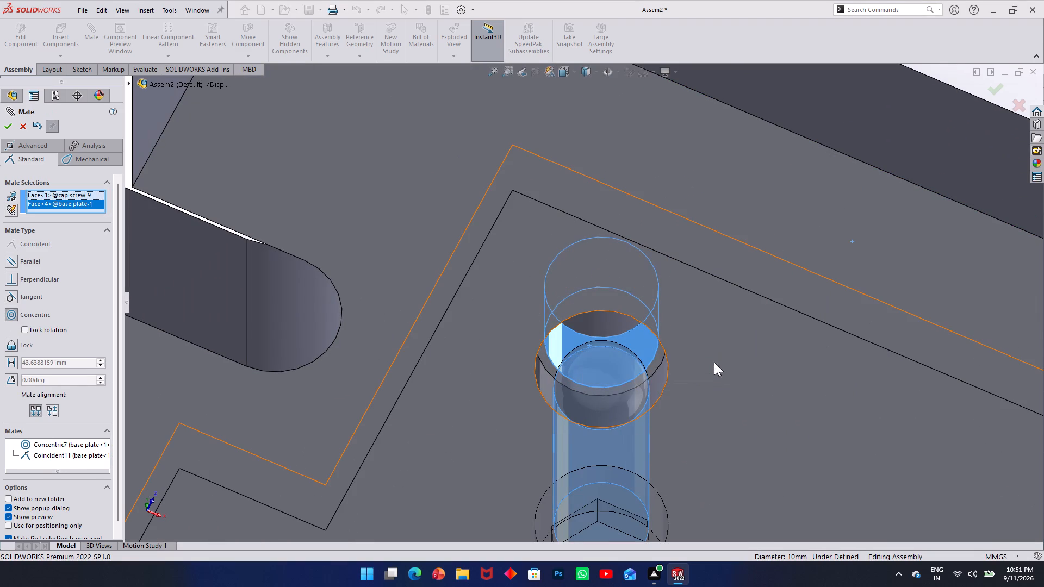
Mate the step face inside the front-left underside hole coincident with the shoulder under that cap screw's head.
click(657, 362)
scroll(639, 369, up, 4)
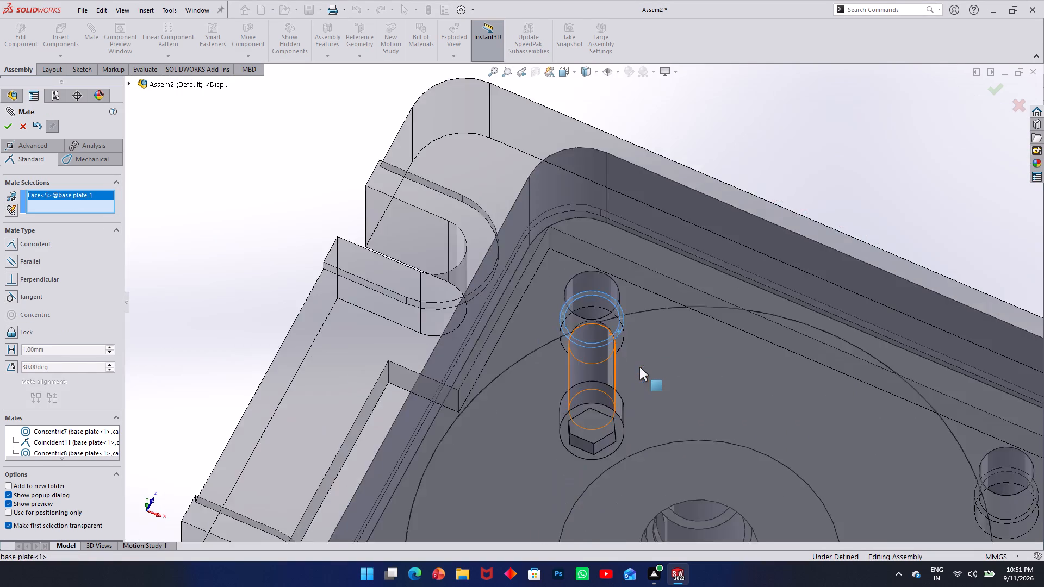
scroll(639, 367, up, 4)
middle_drag(649, 355, 520, 441)
middle_drag(521, 462, 525, 475)
scroll(527, 476, up, 1)
scroll(563, 429, down, 3)
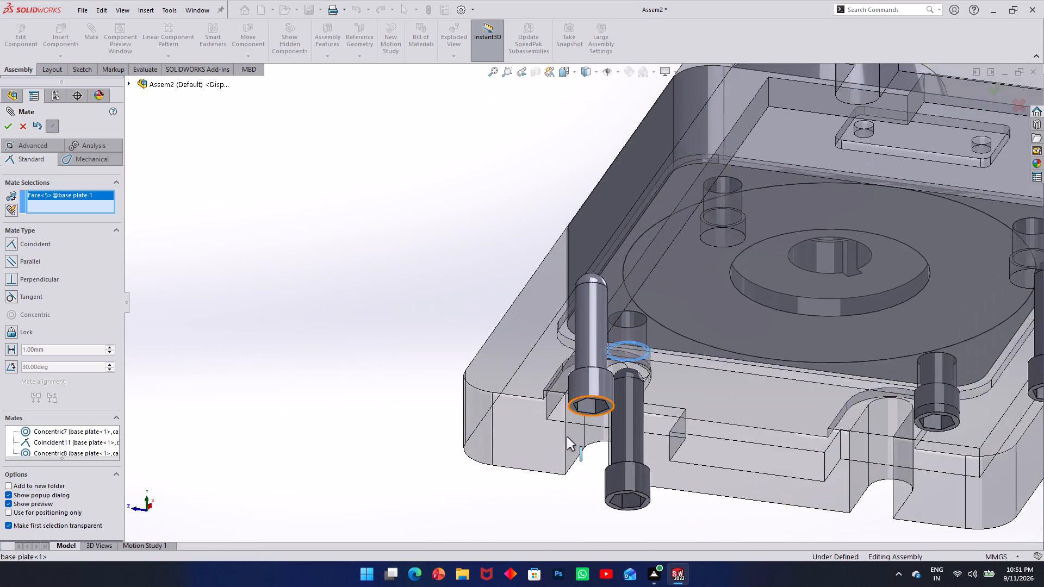
scroll(575, 447, up, 3)
middle_drag(608, 445, 606, 566)
scroll(588, 474, up, 3)
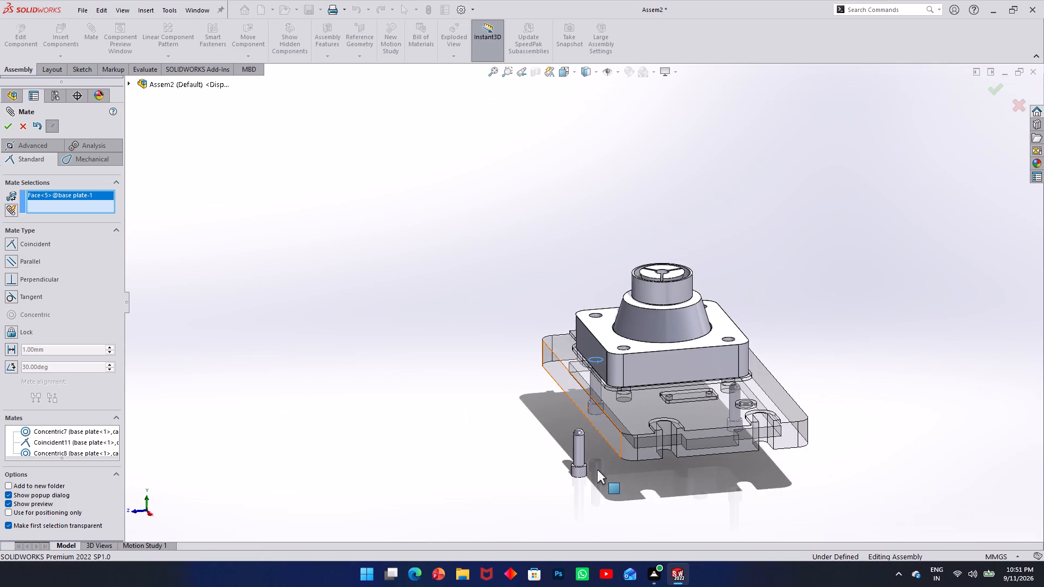
scroll(580, 397, down, 10)
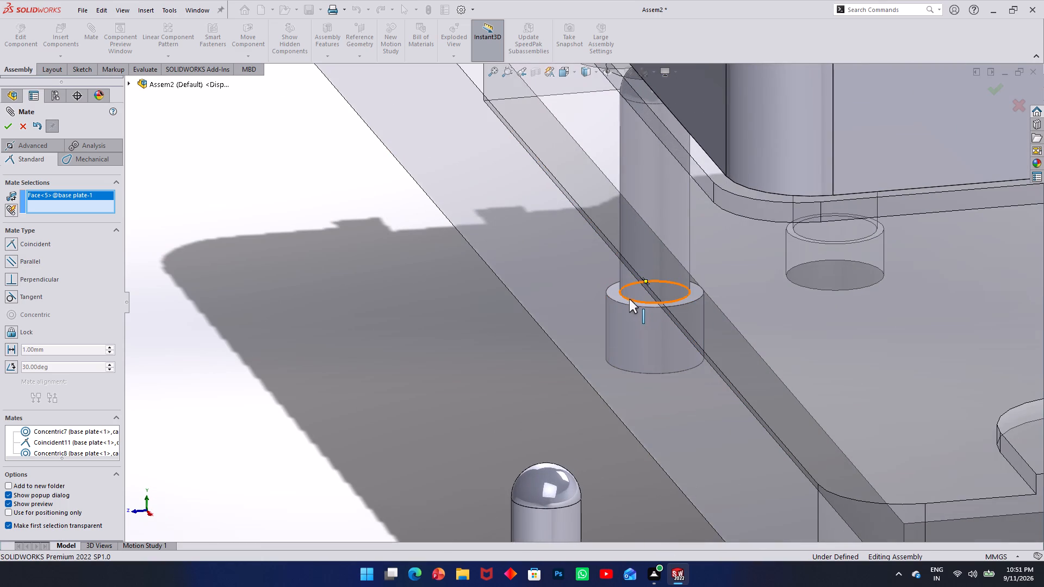
click(625, 301)
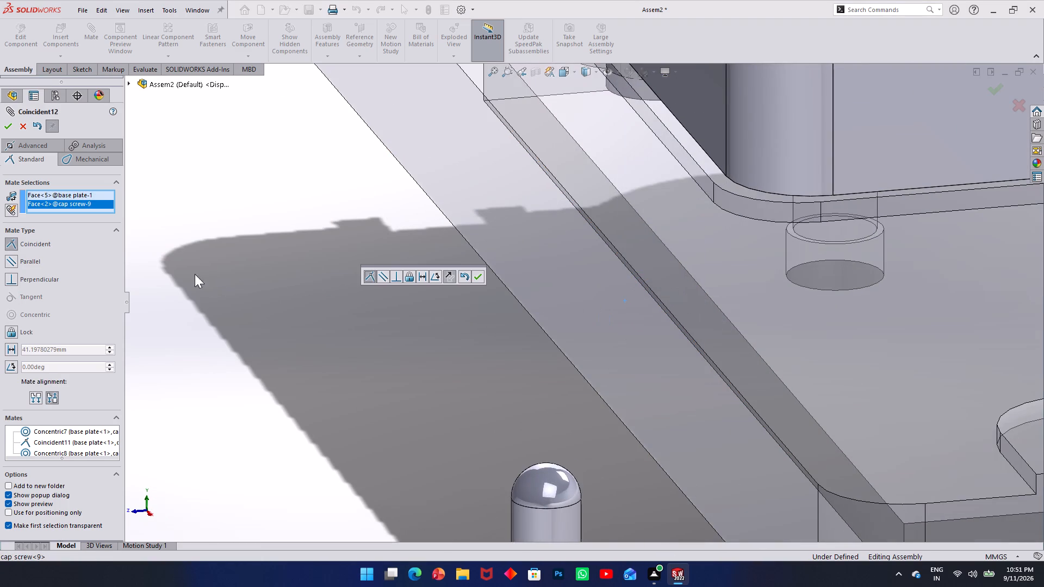
click(10, 126)
Mate the shank of the loose cap screw beside the front-right underside hole concentric with that base plate hole.
scroll(511, 426, up, 3)
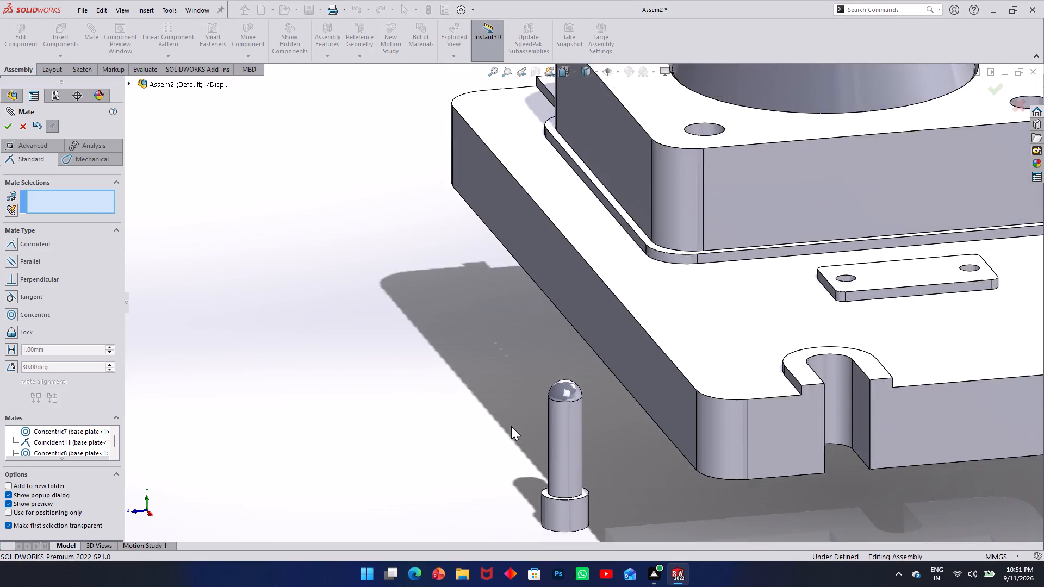
scroll(511, 426, up, 6)
middle_drag(559, 462, 576, 260)
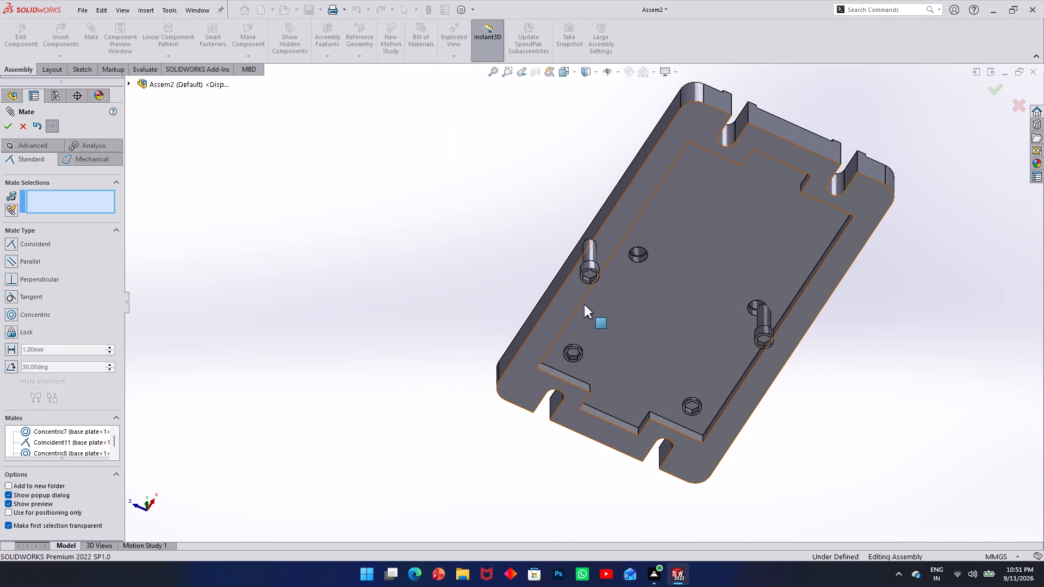
scroll(584, 307, up, 1)
scroll(585, 242, down, 4)
scroll(601, 293, down, 4)
click(573, 265)
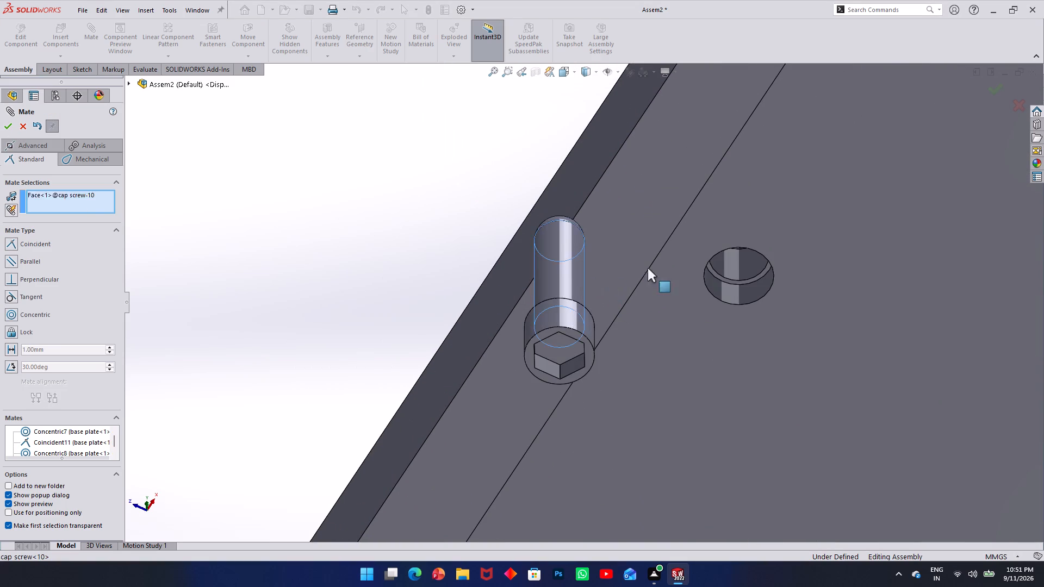
click(744, 267)
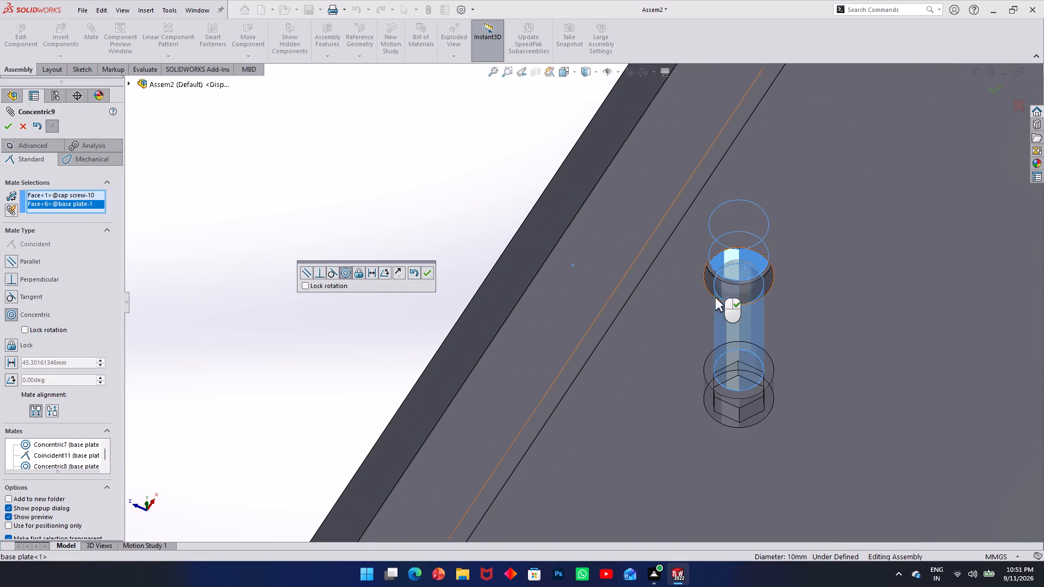
click(426, 270)
Mate the shoulder under that screw's head coincident with the step face inside the front-right hole.
scroll(772, 359, up, 7)
scroll(658, 315, down, 2)
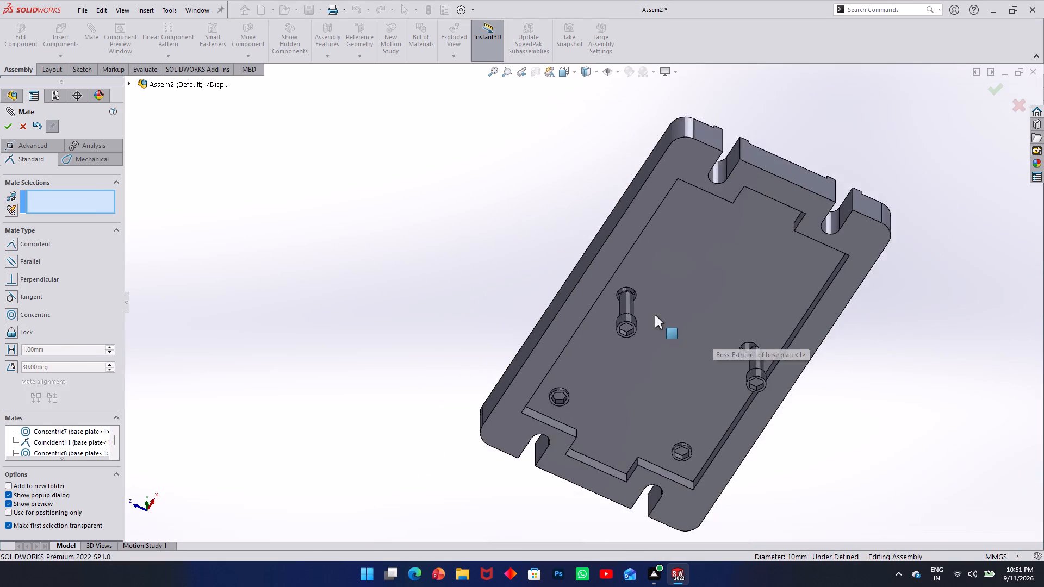
scroll(655, 315, down, 3)
scroll(560, 304, down, 1)
middle_drag(557, 304, 579, 505)
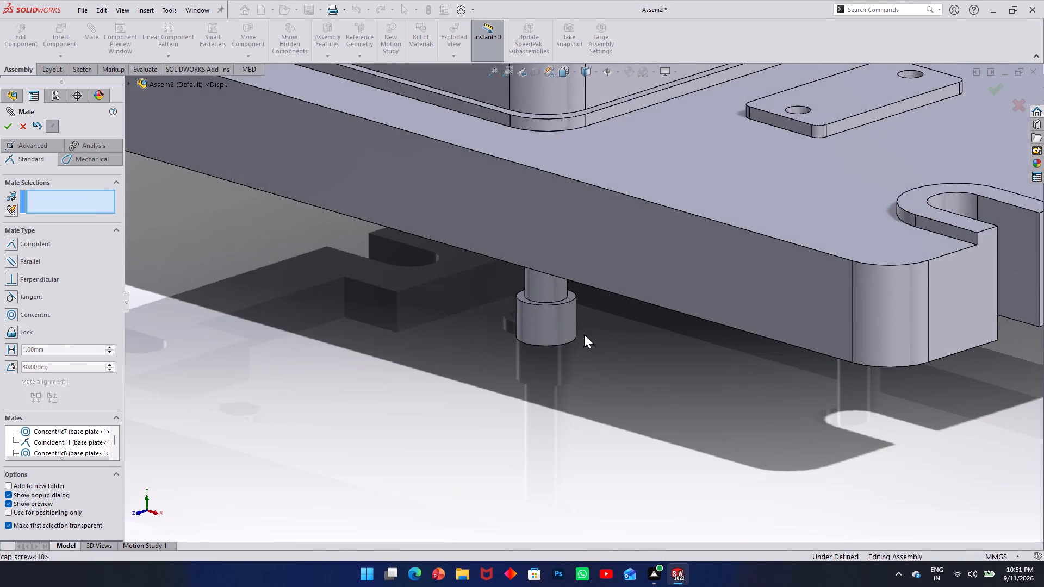
scroll(586, 333, down, 4)
middle_drag(537, 270, 558, 364)
scroll(487, 278, up, 2)
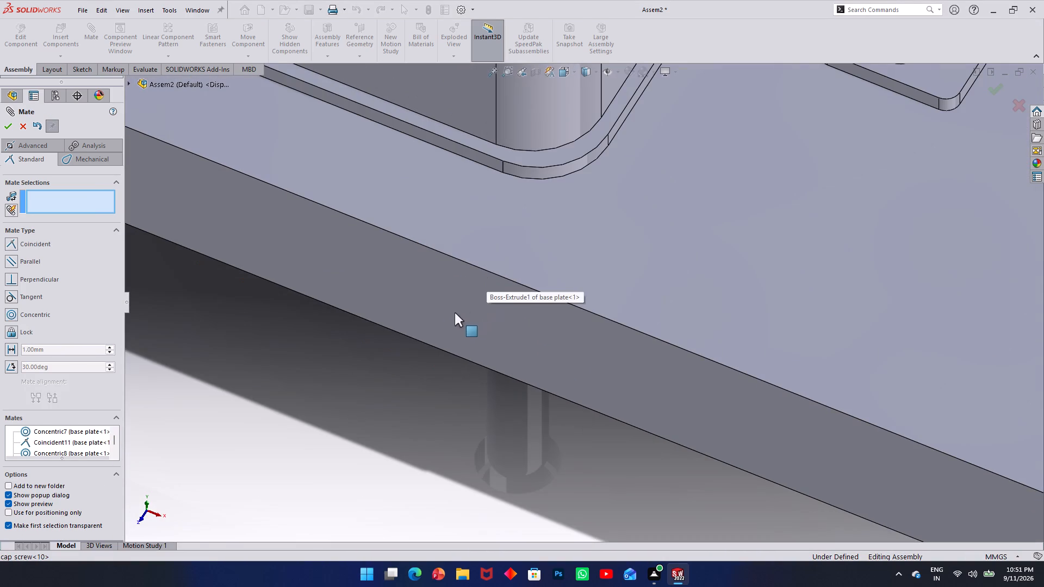
middle_drag(451, 315, 467, 176)
scroll(467, 179, up, 1)
scroll(500, 442, up, 3)
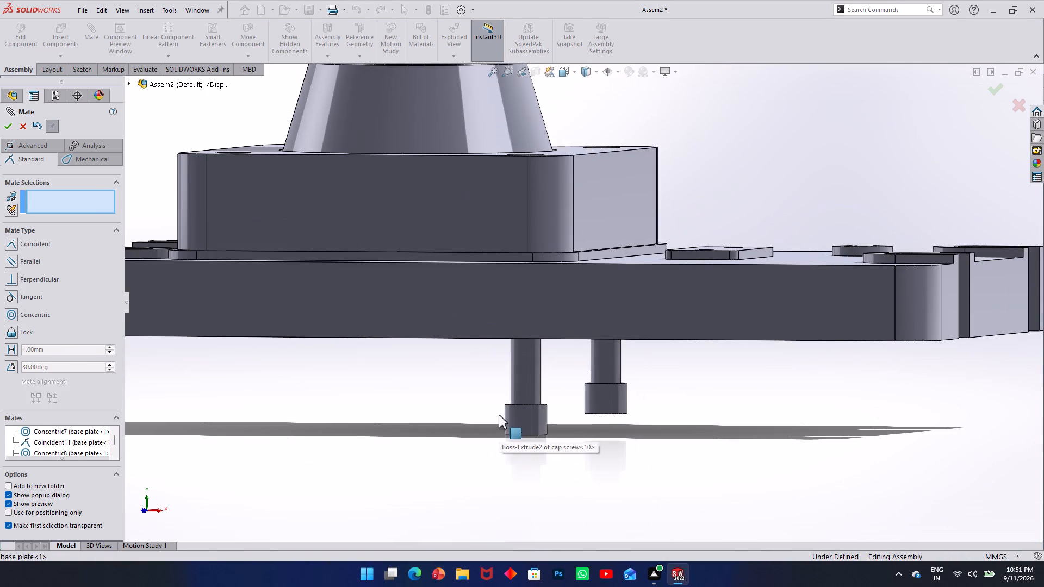
middle_drag(499, 415, 496, 463)
scroll(555, 412, down, 6)
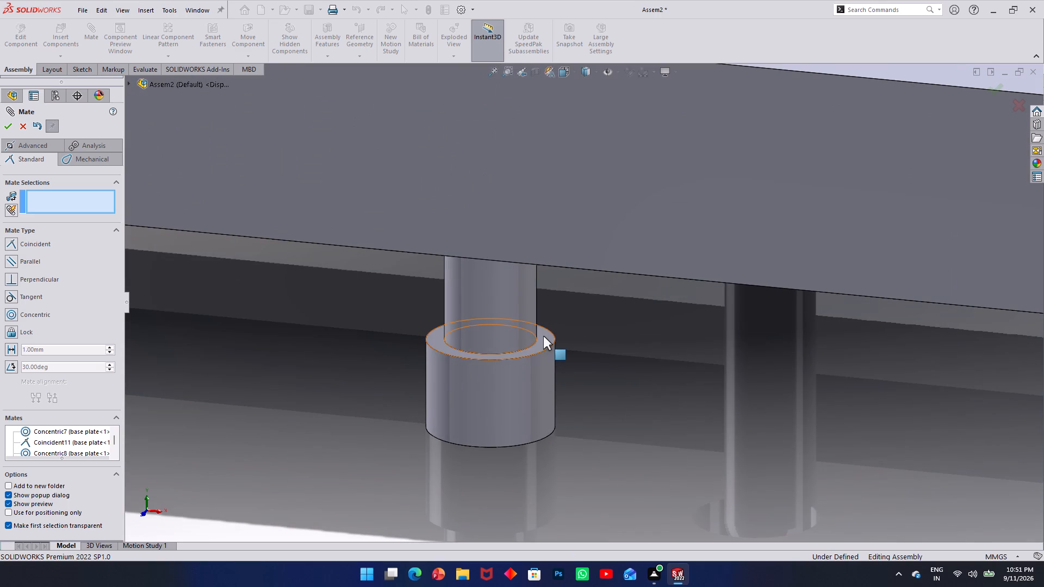
click(543, 336)
scroll(540, 330, up, 6)
middle_drag(514, 268, 511, 88)
scroll(509, 92, up, 1)
middle_drag(511, 88, 511, 87)
scroll(567, 324, down, 7)
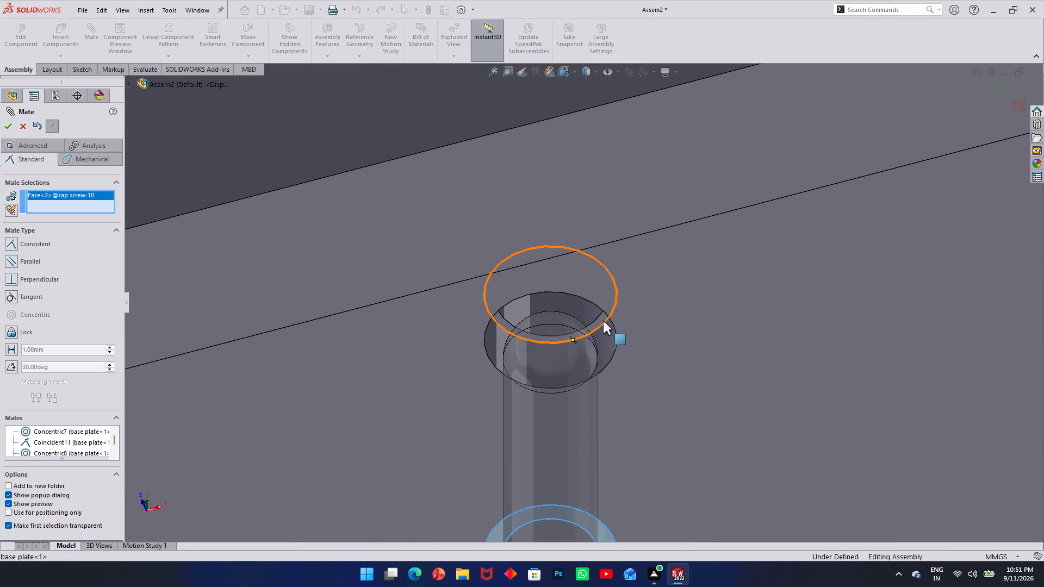
click(602, 318)
scroll(625, 385, up, 6)
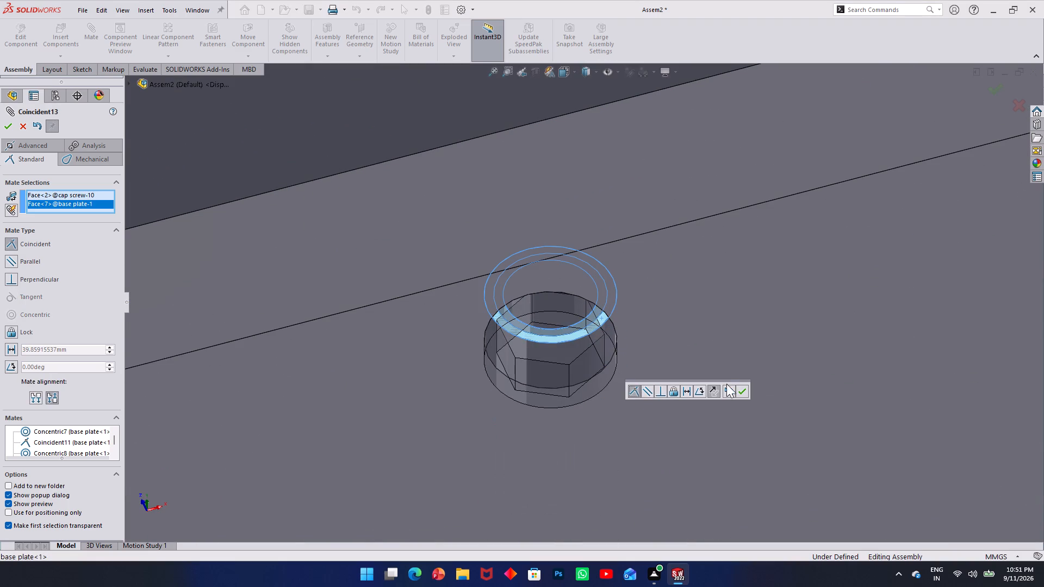
click(739, 392)
Mate the shank of the last loose cap screw concentric with the base plate's remaining rear-right underside hole.
scroll(691, 434, up, 11)
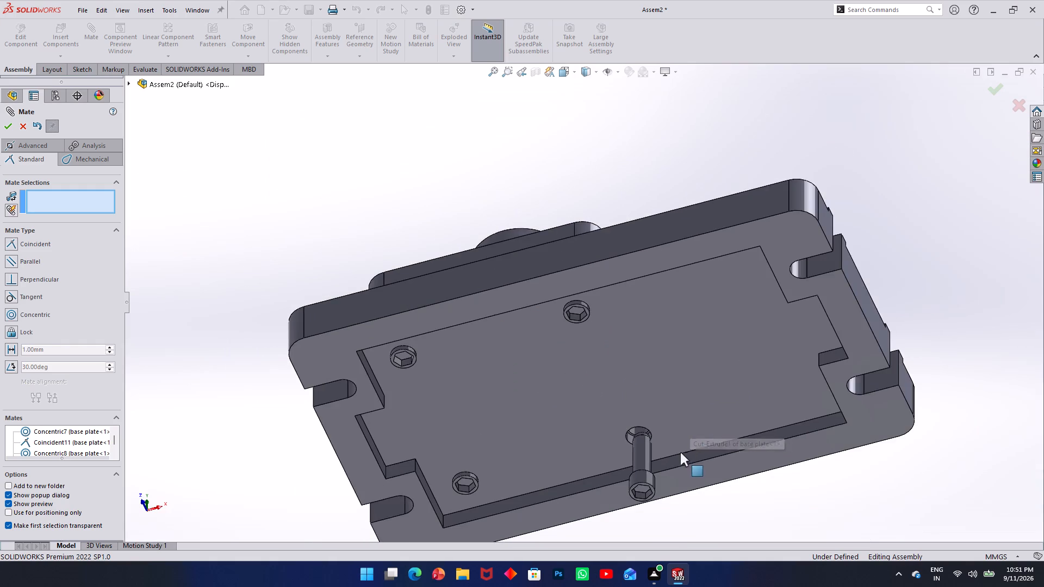
scroll(680, 452, up, 1)
scroll(609, 374, down, 5)
click(624, 383)
scroll(600, 358, down, 2)
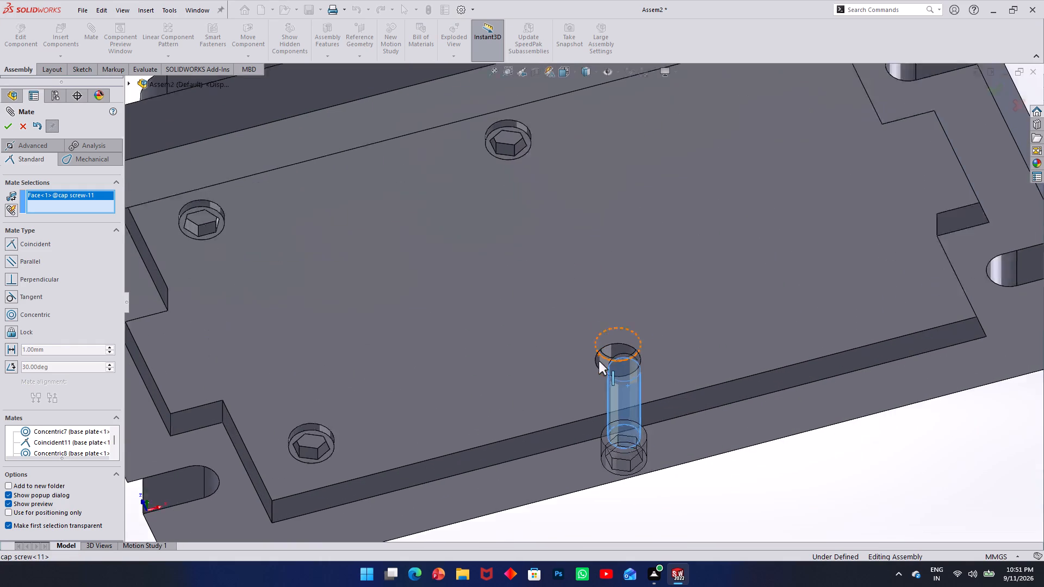
scroll(599, 361, down, 6)
middle_drag(621, 319, 608, 254)
scroll(608, 254, up, 1)
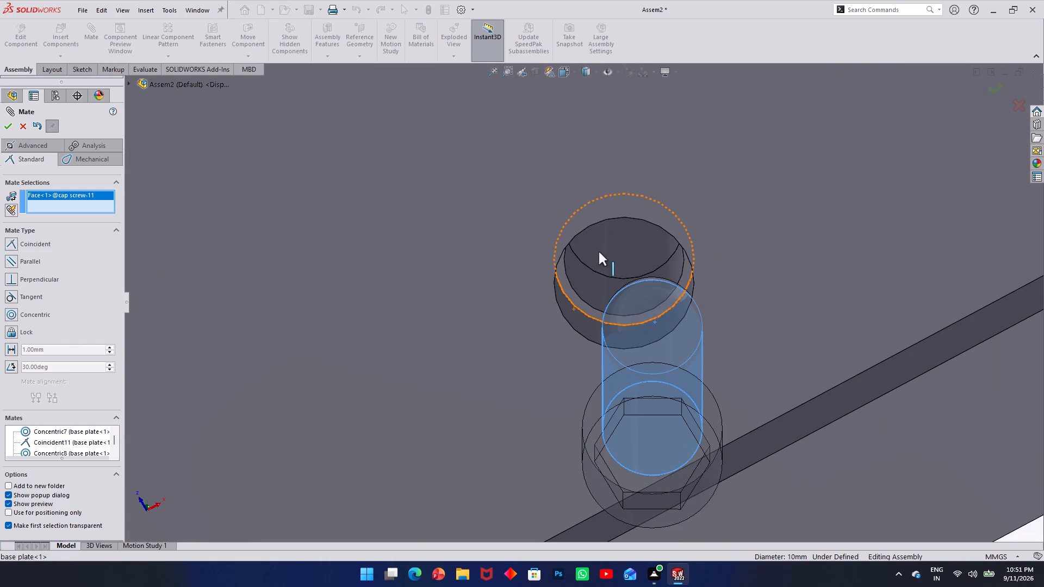
click(586, 278)
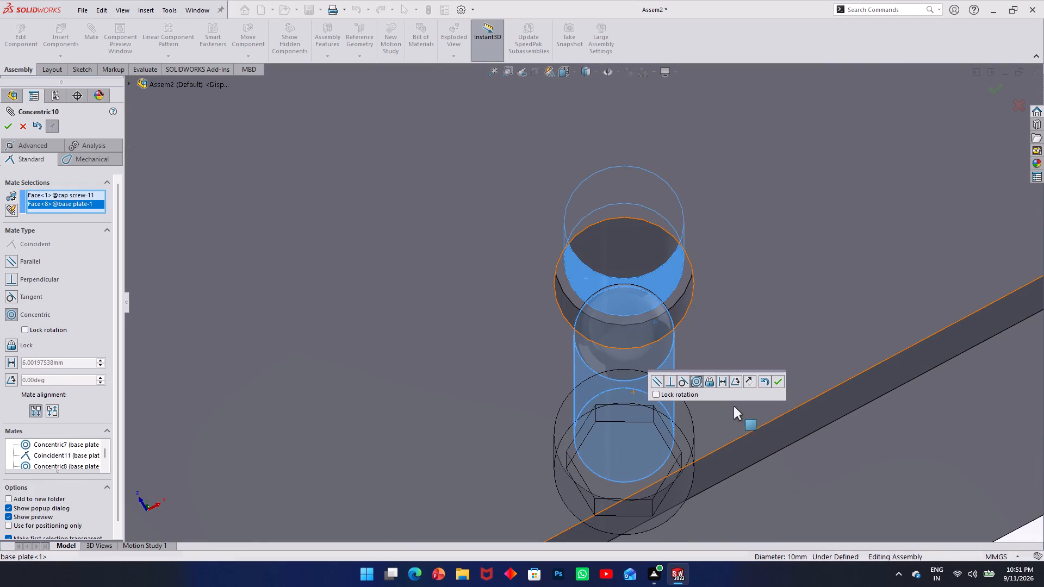
click(775, 382)
Mate the shoulder under the last screw's head coincident with the step face inside the rear-right hole, and finish mating.
scroll(692, 334, up, 6)
middle_drag(606, 334, 703, 574)
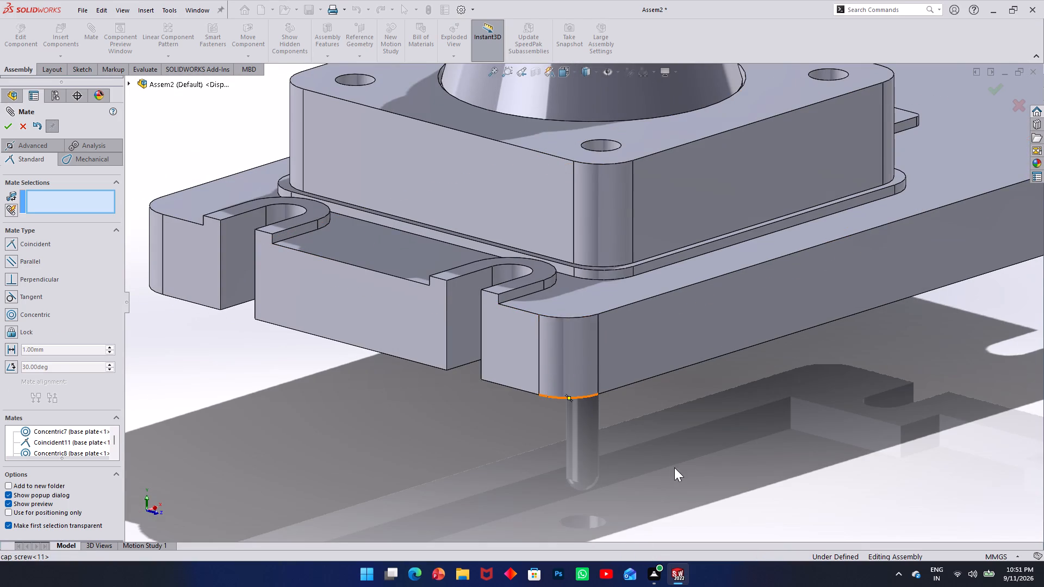
middle_drag(671, 461, 637, 409)
scroll(782, 464, up, 1)
scroll(781, 464, down, 4)
scroll(682, 341, down, 3)
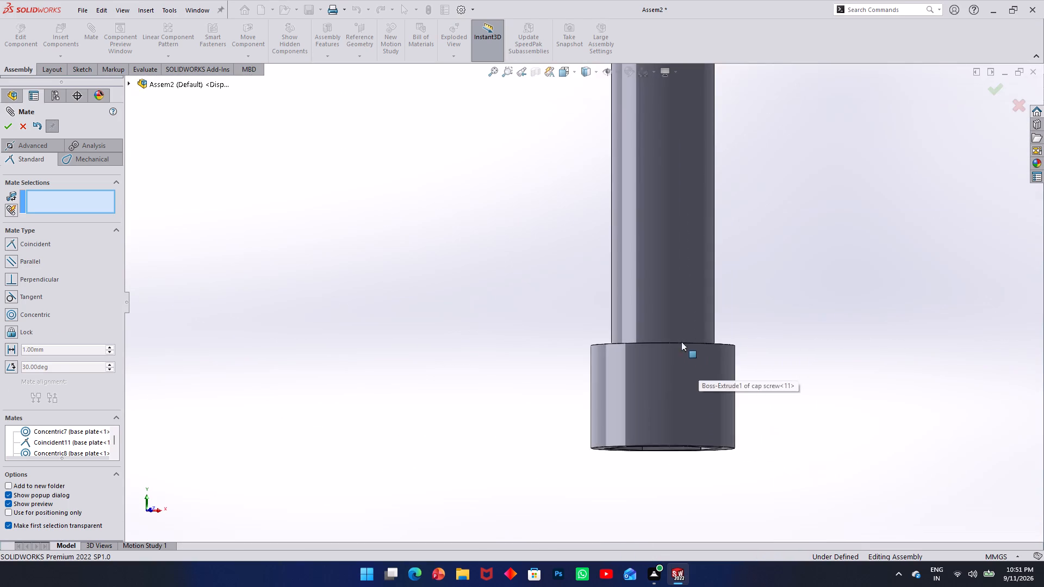
middle_drag(706, 334, 706, 360)
click(727, 339)
scroll(703, 316, up, 2)
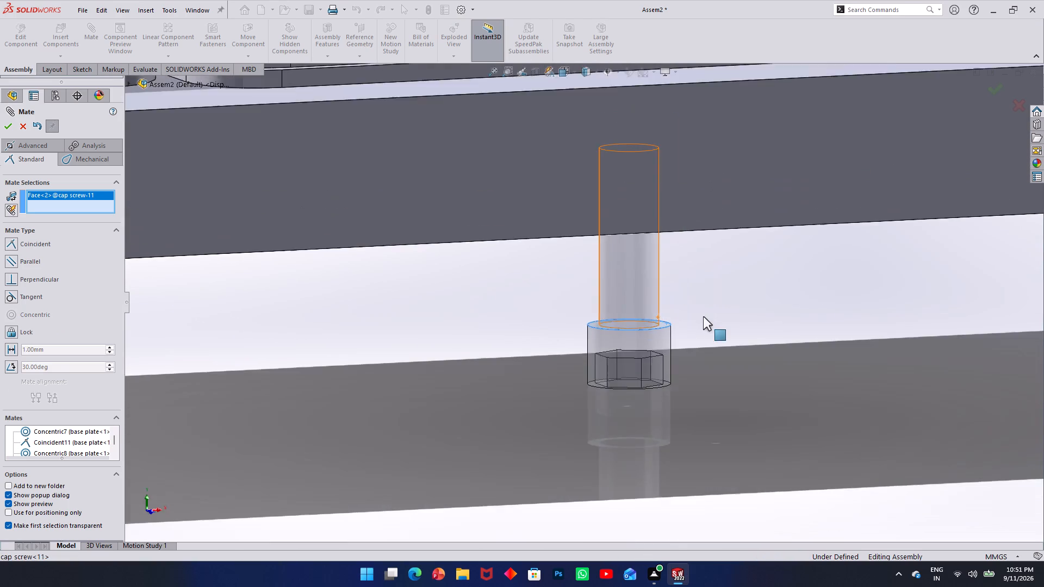
scroll(703, 316, up, 4)
middle_drag(660, 284, 601, 153)
scroll(619, 199, down, 8)
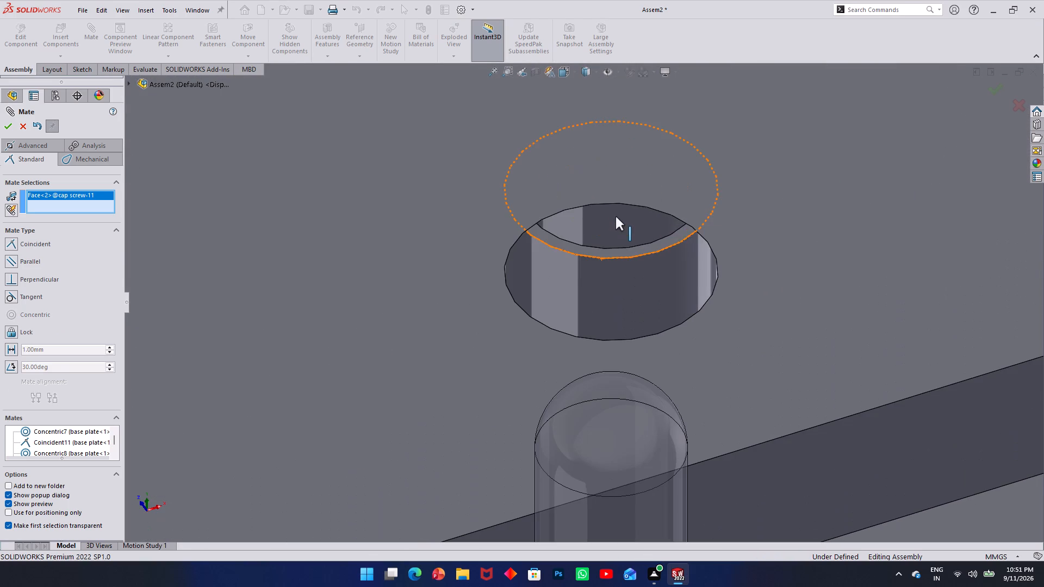
click(611, 252)
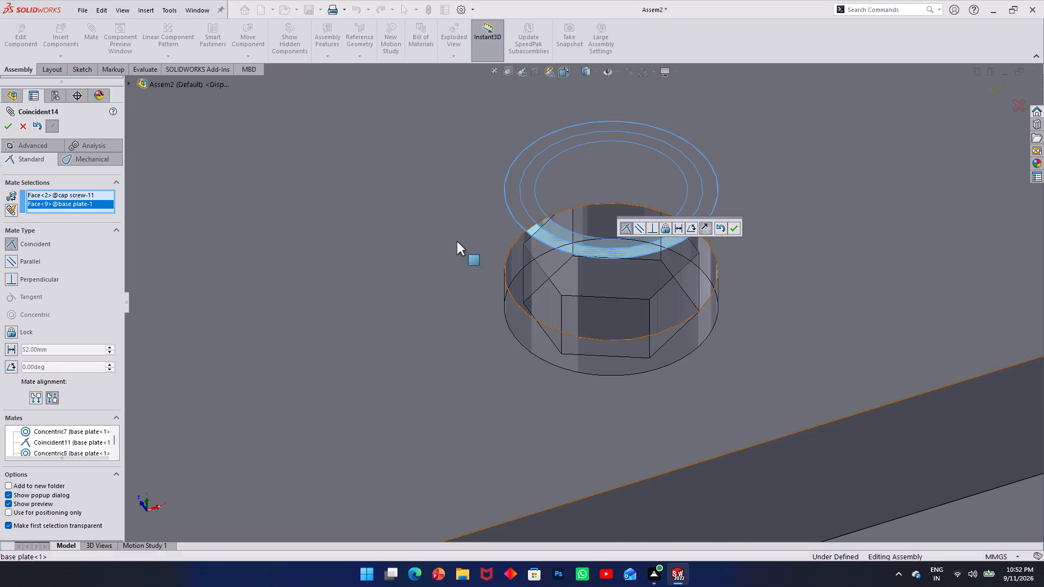
click(730, 230)
scroll(579, 257, up, 7)
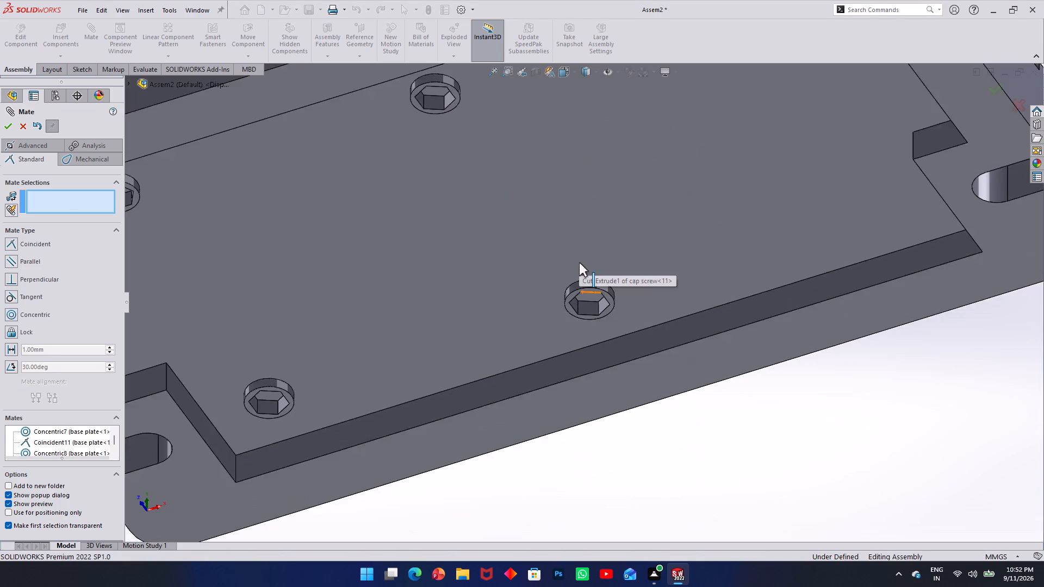
scroll(579, 263, up, 7)
middle_drag(515, 172, 568, 366)
scroll(568, 366, up, 2)
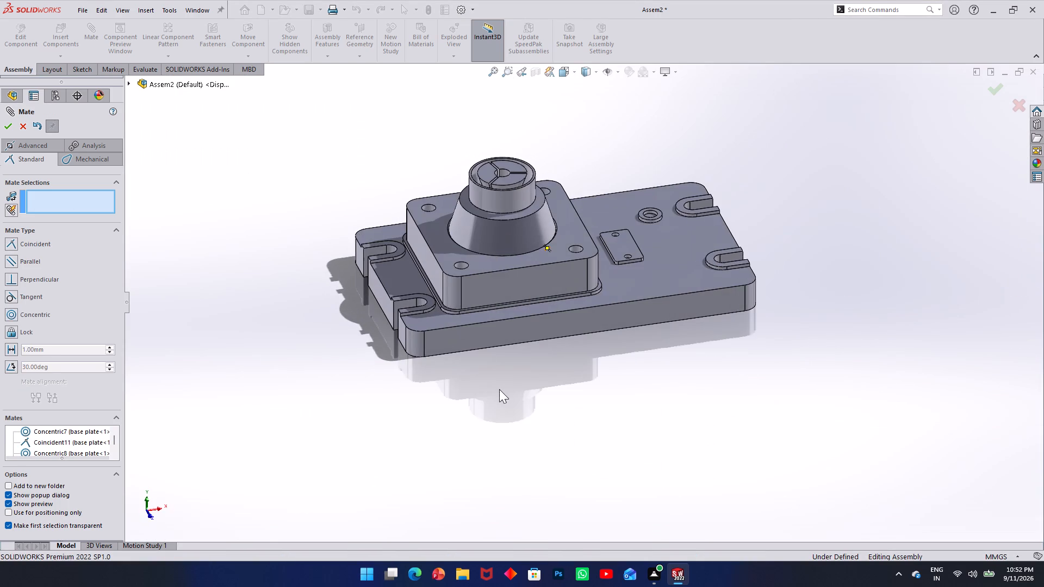
click(2, 125)
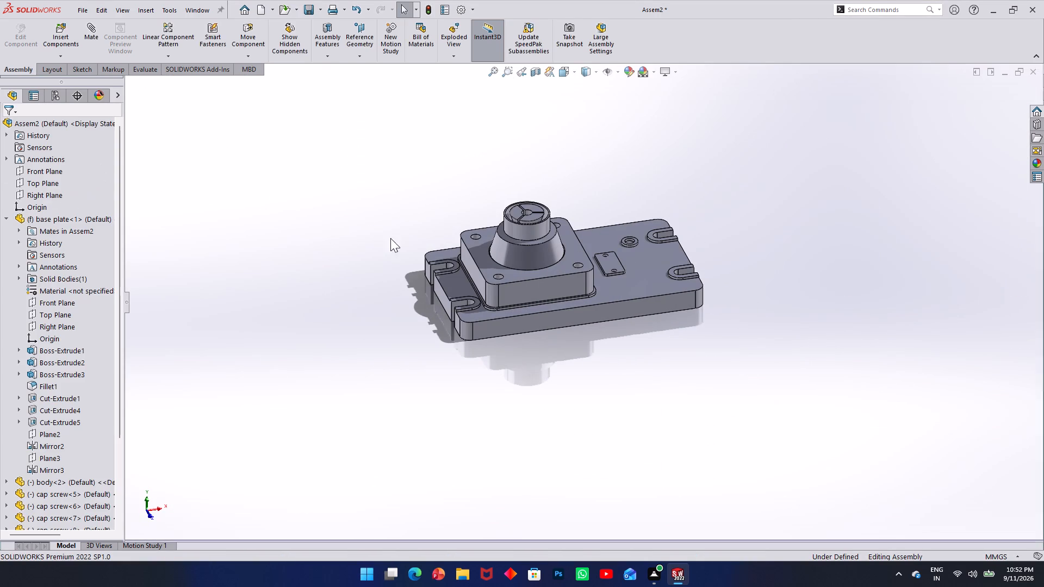
Insert the tapper ring part, turn it upside down using 90° rotations about Y and Z, and place it above the body's collar.
scroll(583, 226, up, 3)
scroll(584, 236, down, 8)
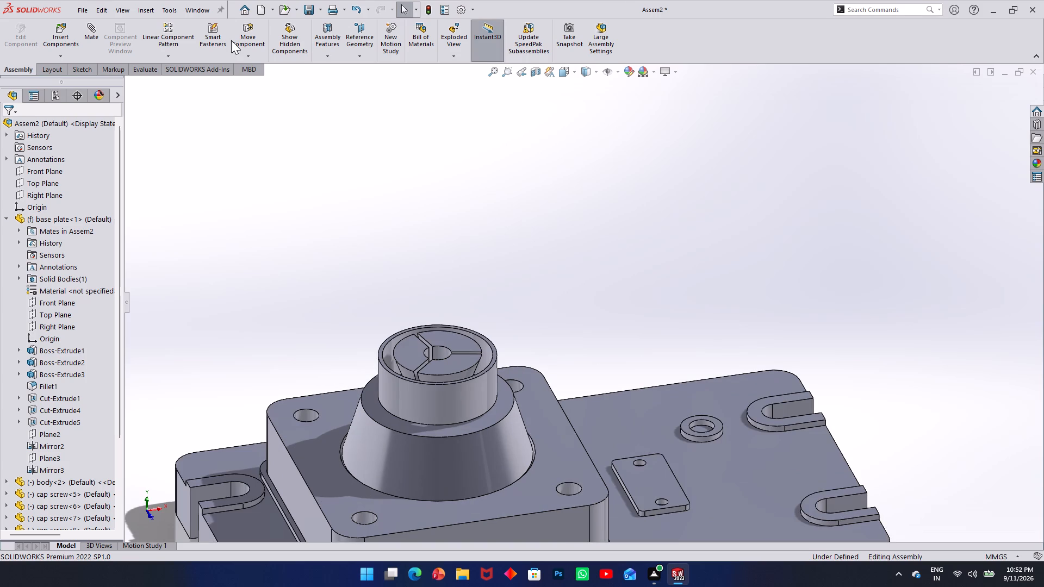
click(63, 35)
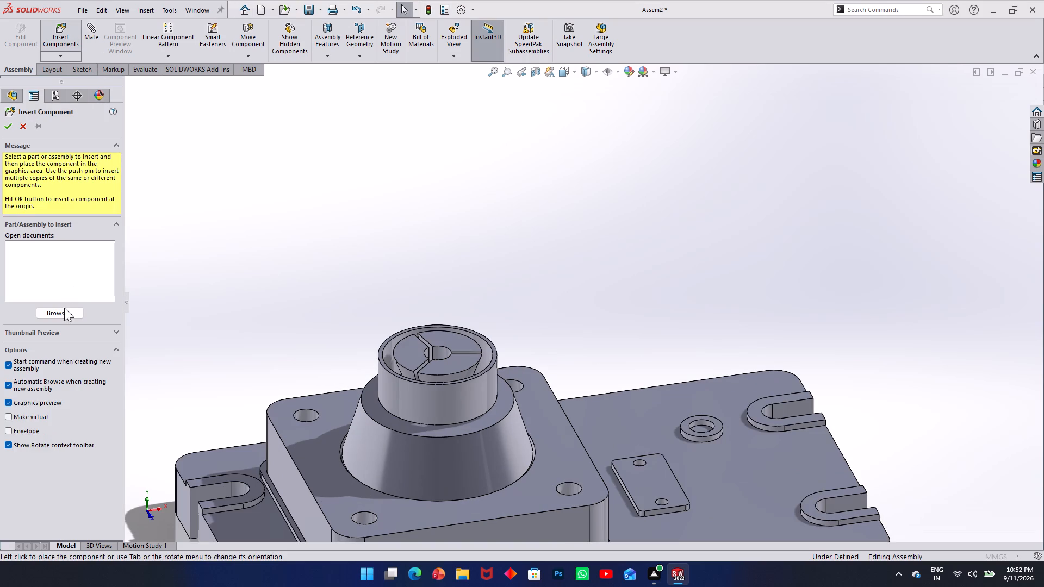
click(64, 313)
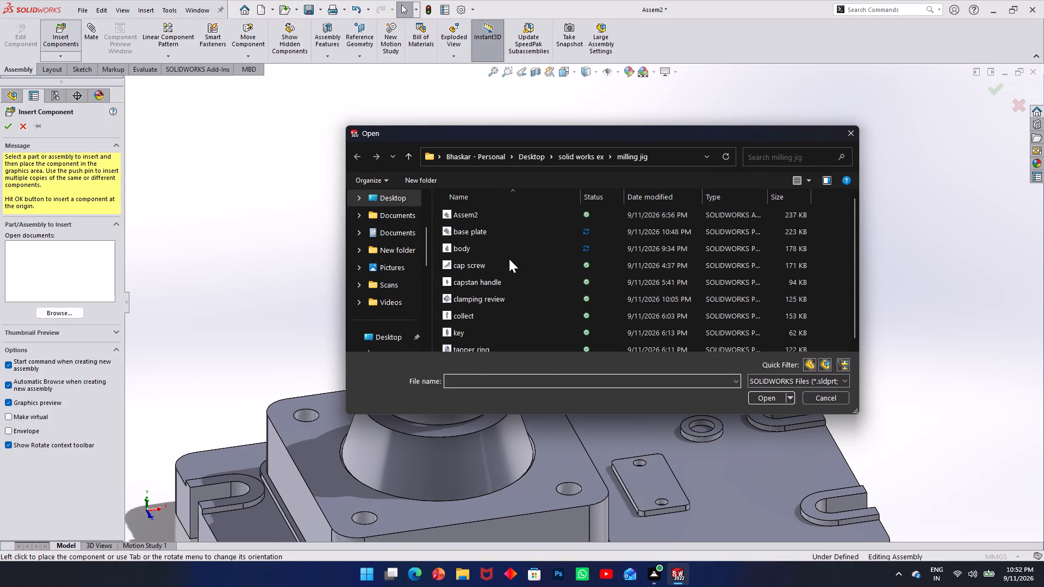
scroll(498, 320, down, 2)
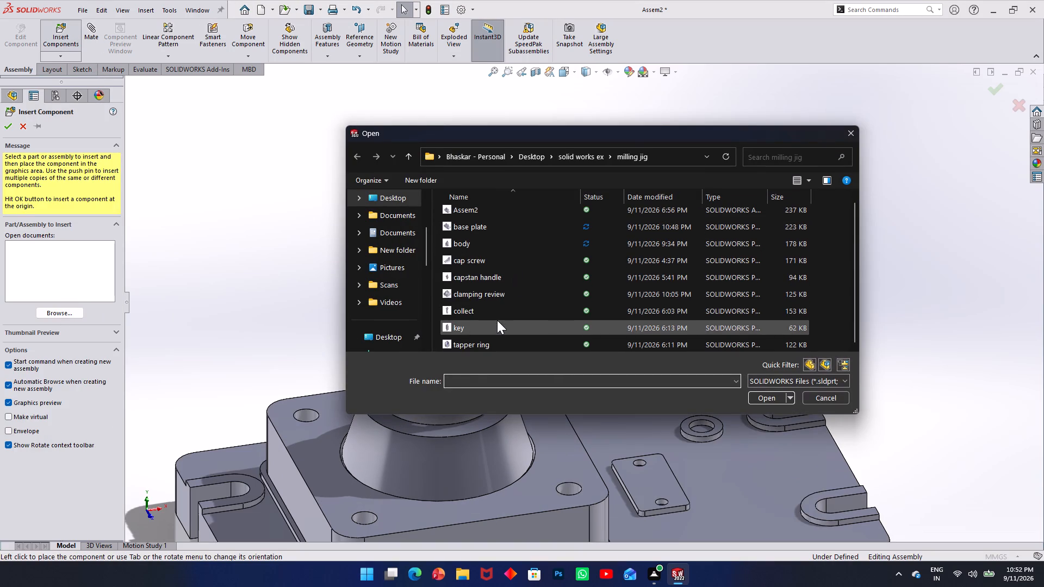
click(494, 347)
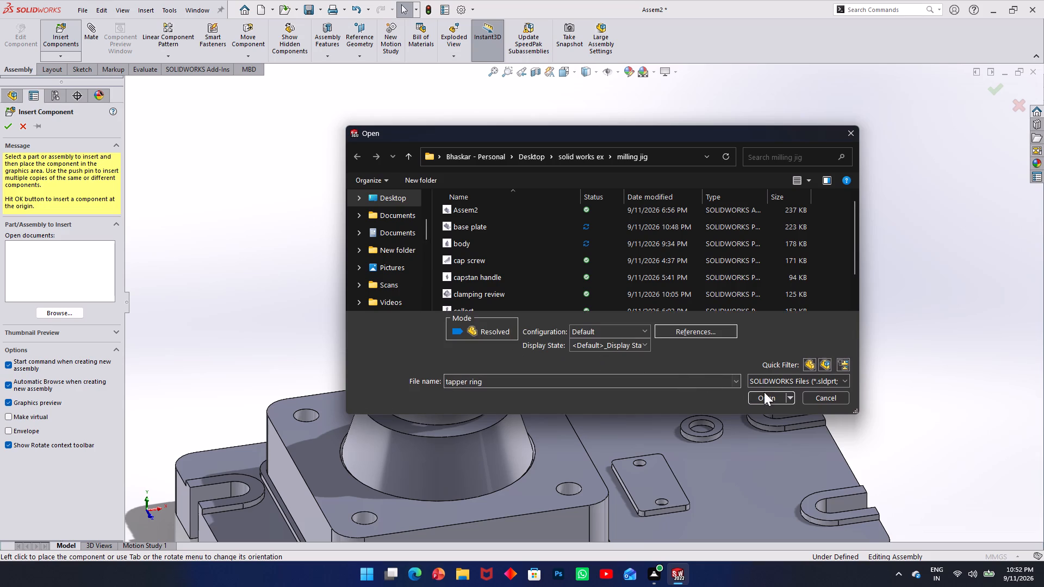
click(766, 395)
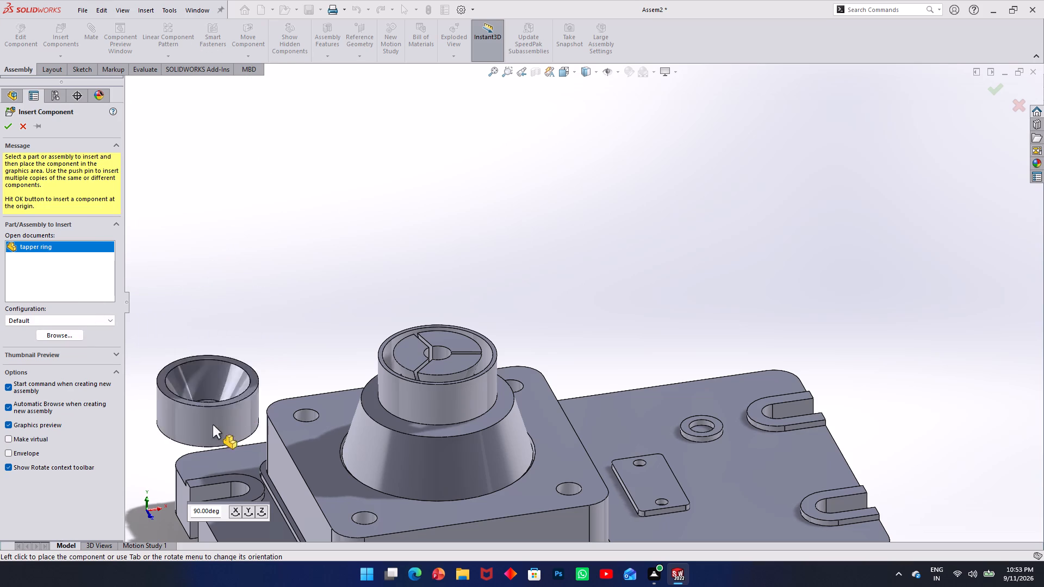
click(246, 508)
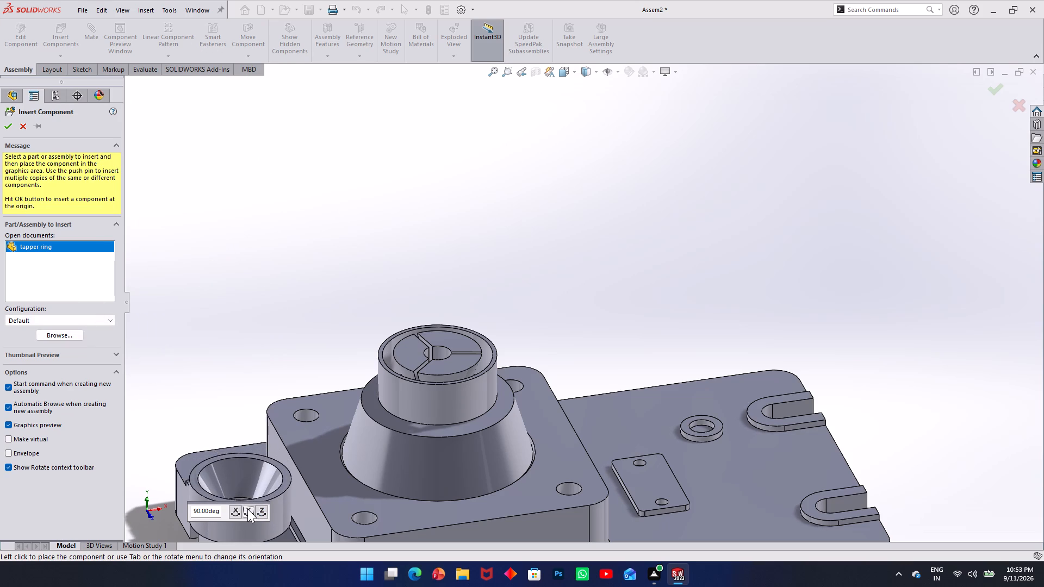
click(248, 511)
click(248, 511)
click(260, 513)
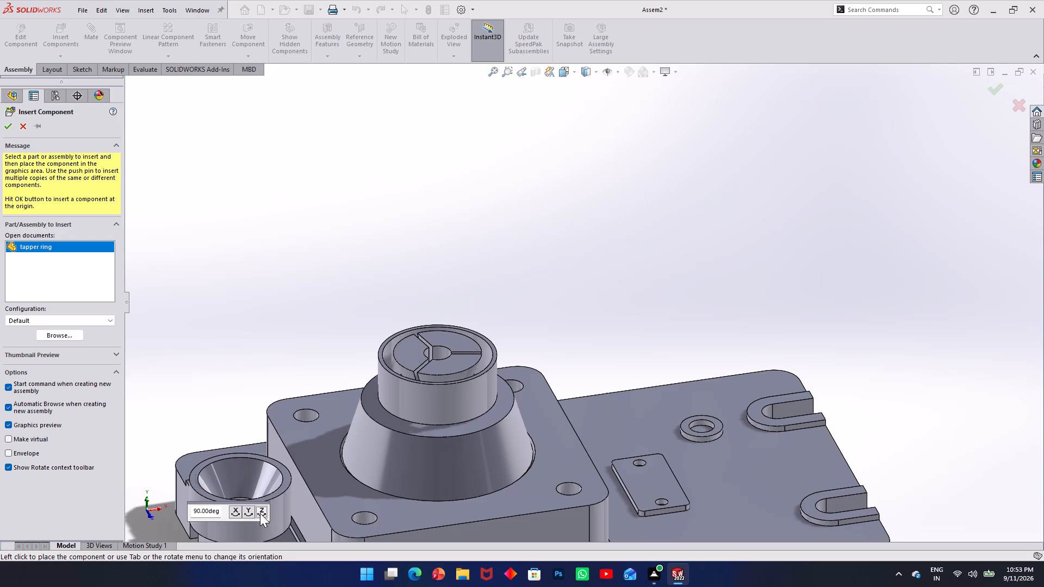
click(260, 513)
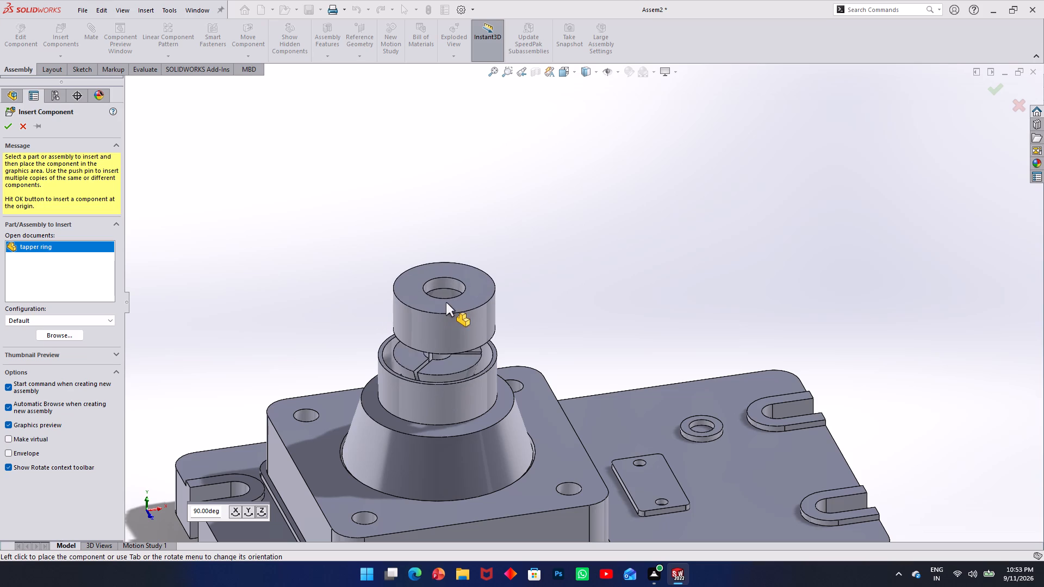
click(445, 283)
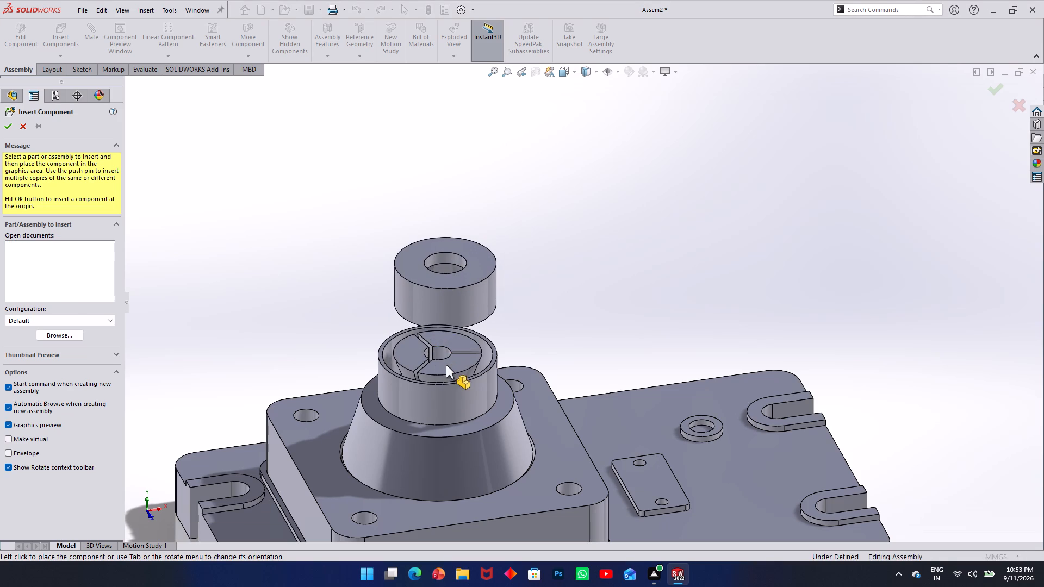
Mate the tapper ring's outer cylindrical face concentric with the bore of the body's collar.
middle_drag(446, 365, 548, 378)
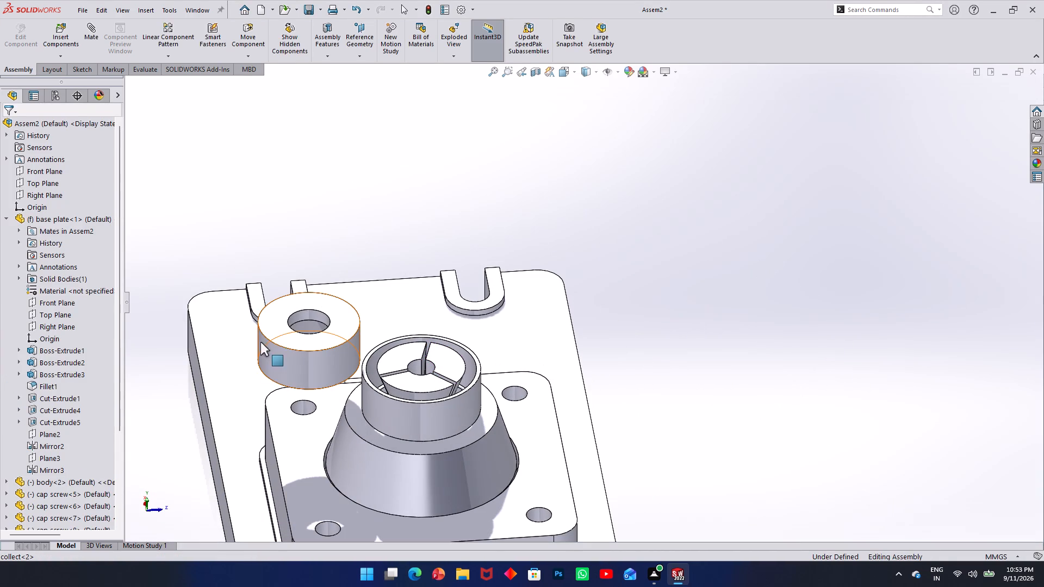
click(299, 369)
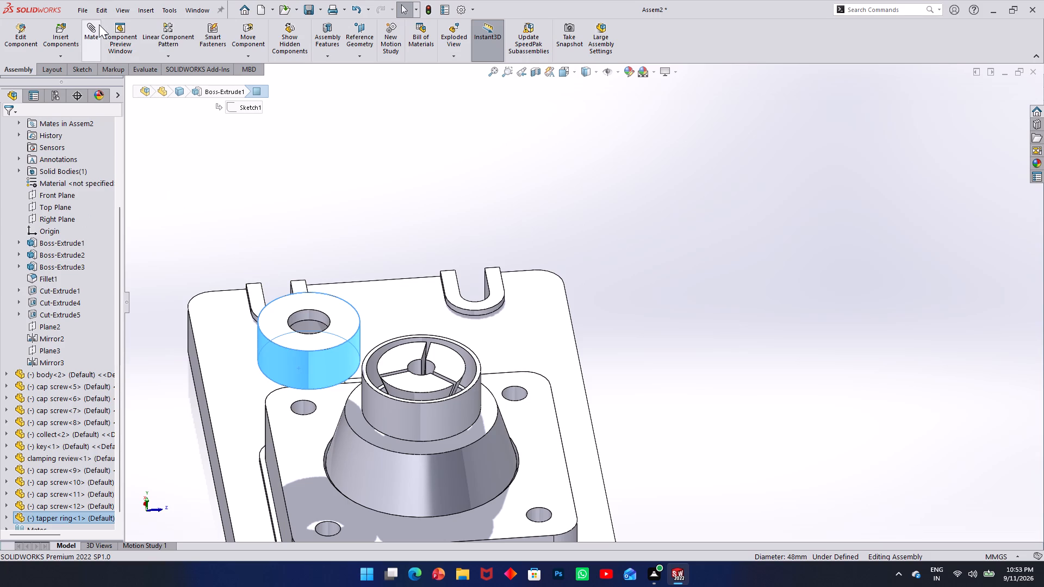
click(94, 26)
scroll(412, 260, down, 1)
scroll(428, 325, down, 1)
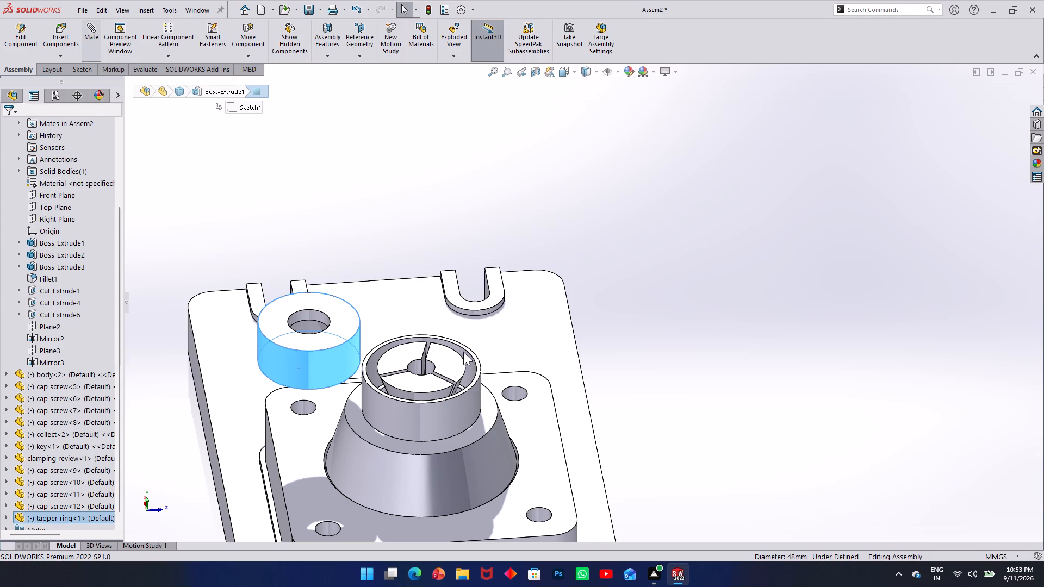
click(496, 370)
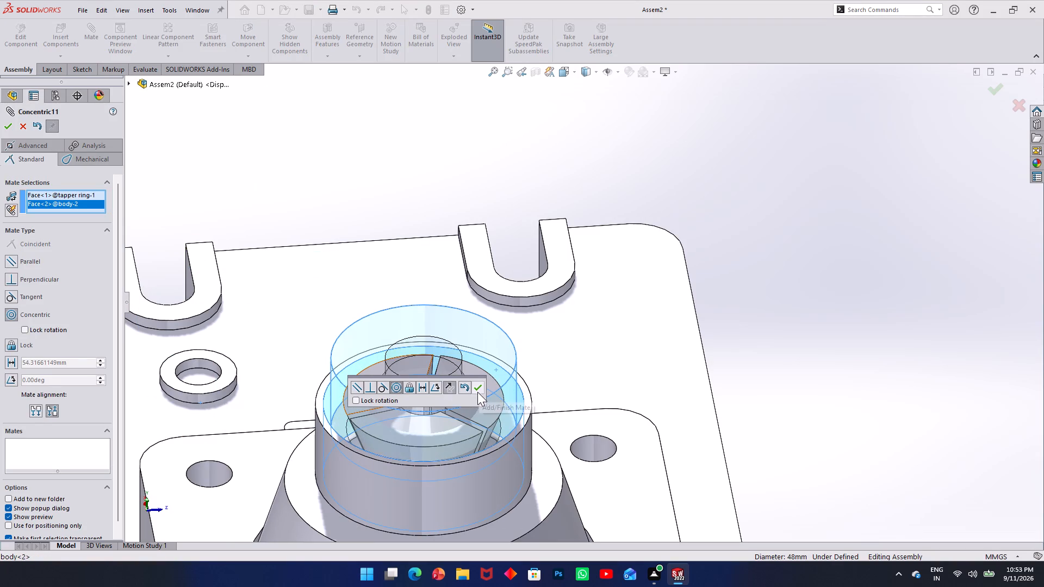
click(477, 391)
Mate the tapper ring's annular underside, at the wide end of its taper, coincident with the shoulder face inside the body's collar, and finish mating.
drag(457, 403, 455, 305)
scroll(461, 419, down, 3)
scroll(488, 430, up, 1)
middle_drag(488, 430, 512, 490)
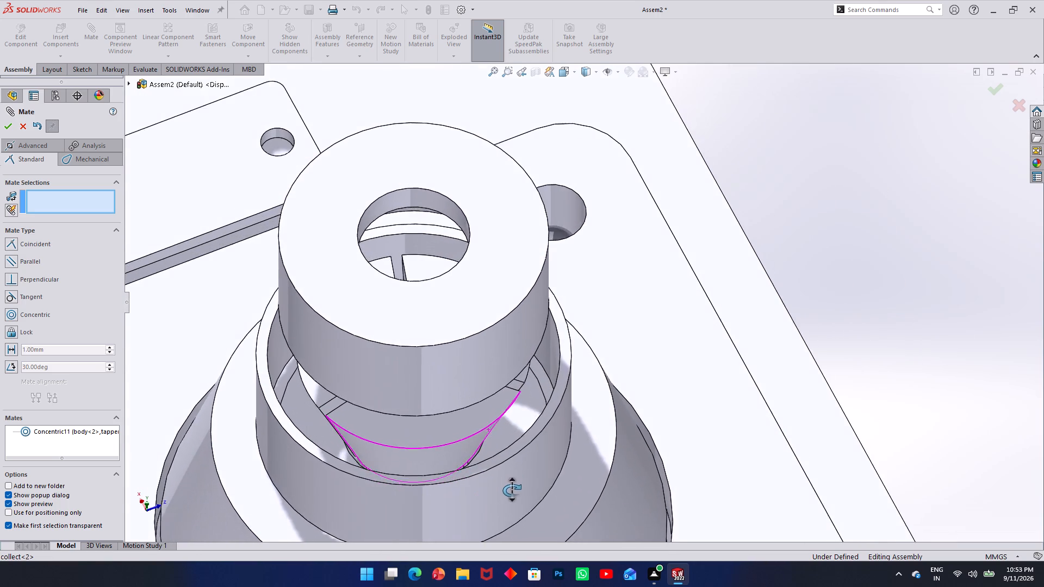
middle_drag(512, 490, 512, 489)
middle_drag(494, 359, 455, 217)
middle_drag(460, 346, 441, 280)
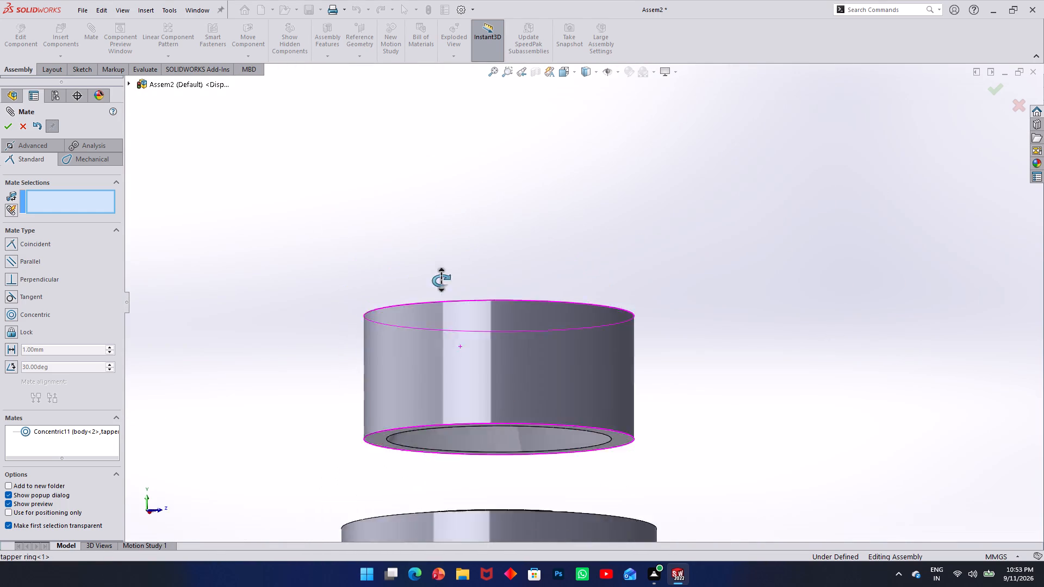
middle_drag(441, 280, 433, 242)
click(462, 420)
scroll(505, 438, up, 7)
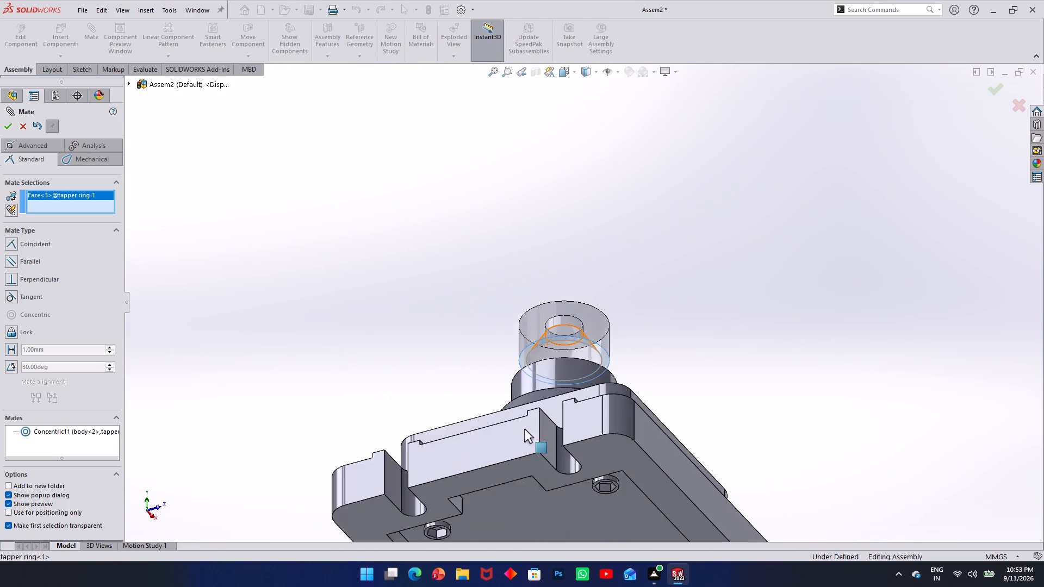
middle_drag(561, 333, 619, 544)
scroll(567, 383, down, 3)
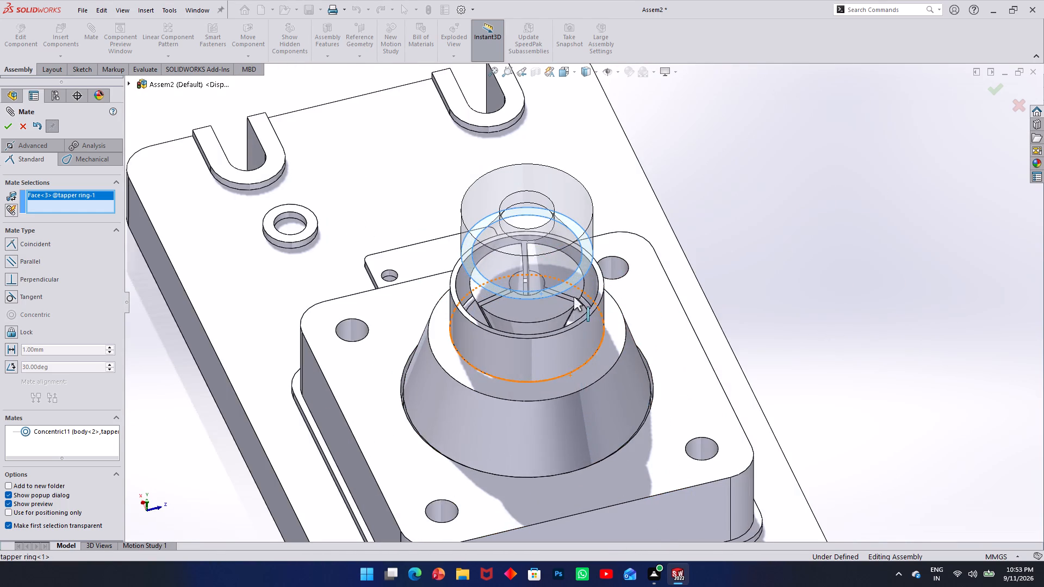
middle_drag(575, 295, 589, 322)
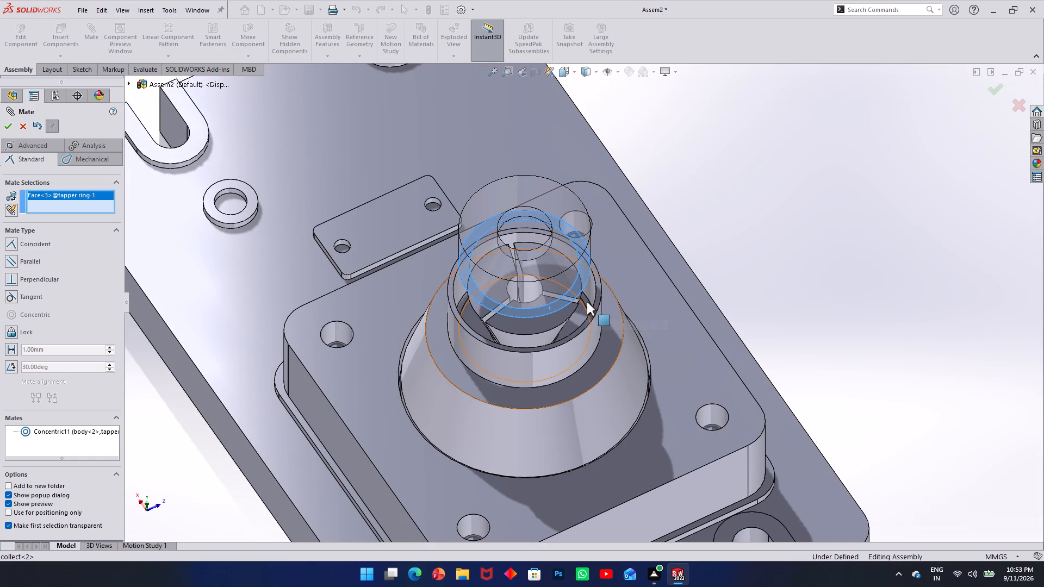
scroll(586, 299, down, 7)
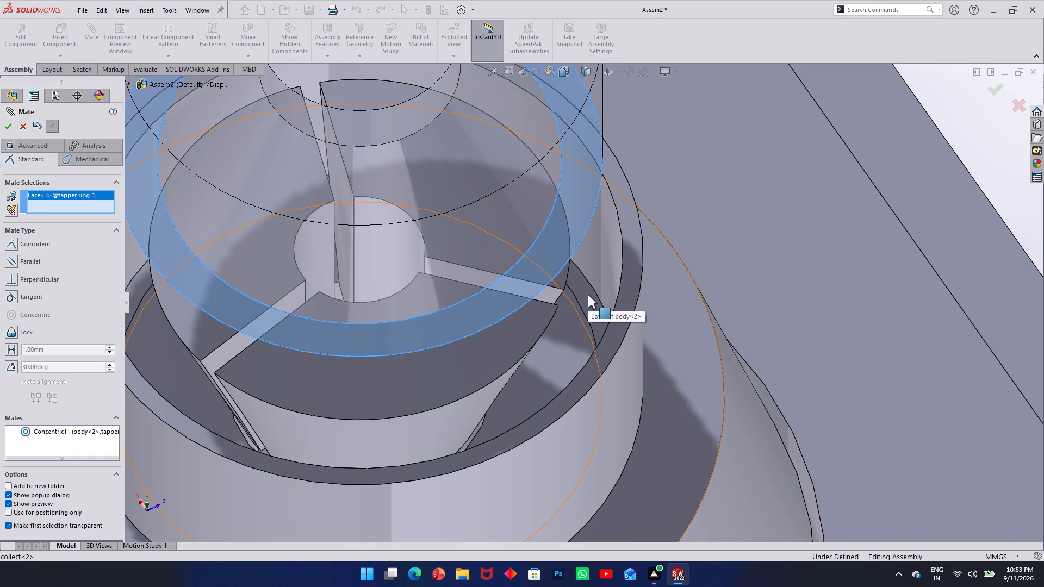
click(589, 291)
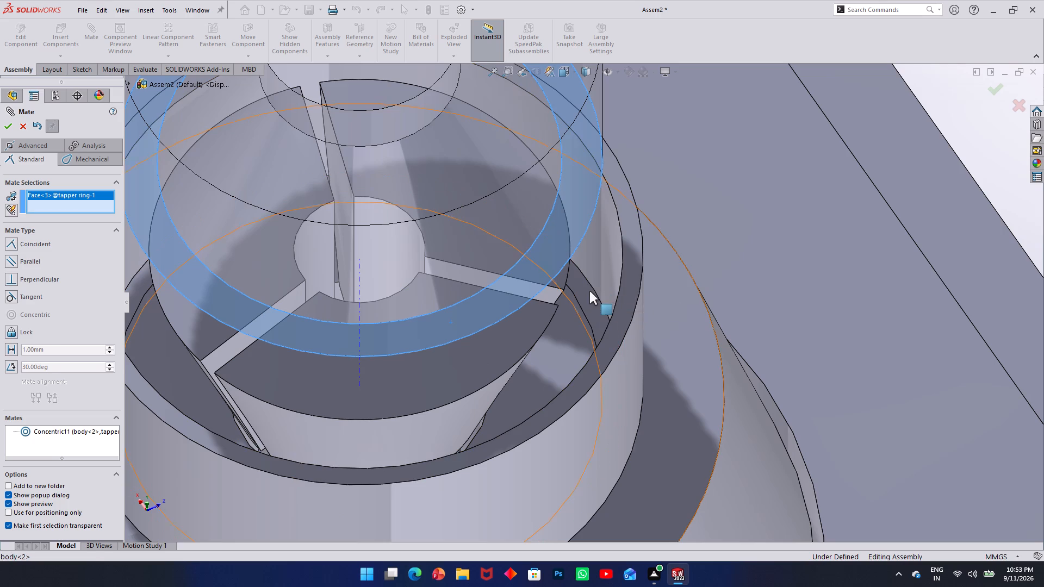
scroll(519, 286, up, 4)
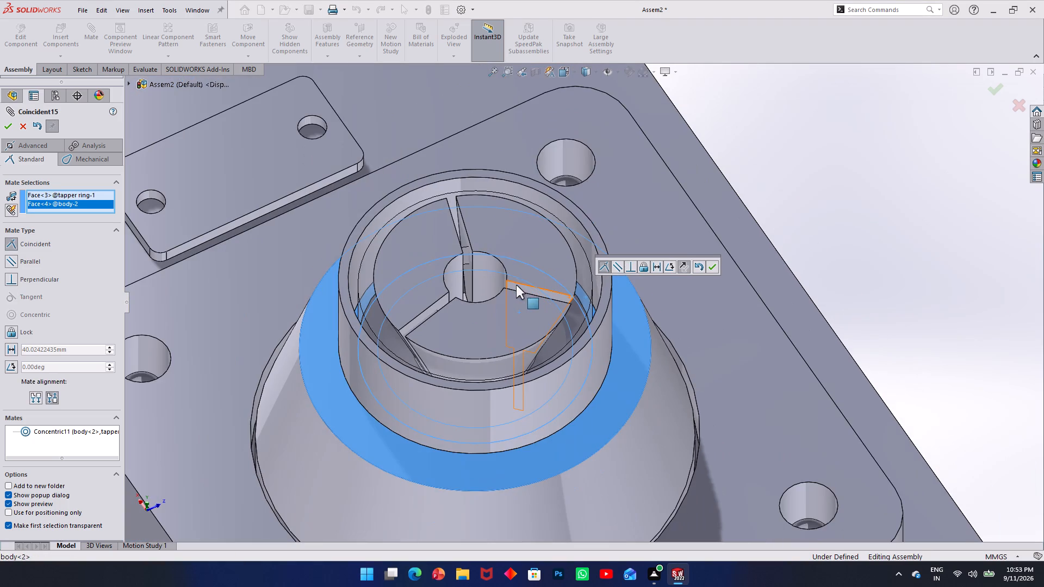
middle_drag(512, 285, 409, 301)
click(709, 264)
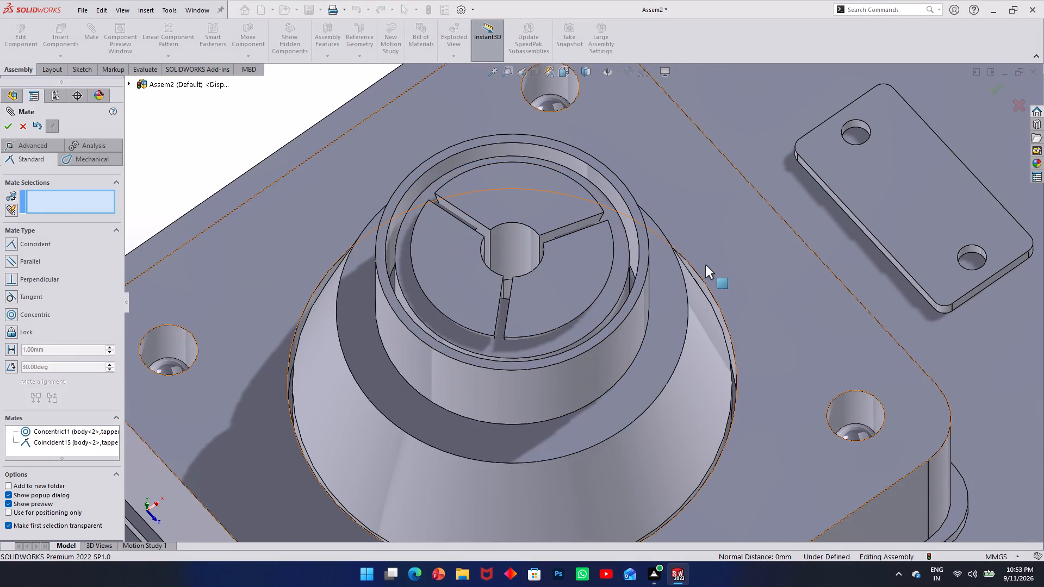
scroll(577, 260, up, 1)
middle_drag(575, 259, 532, 201)
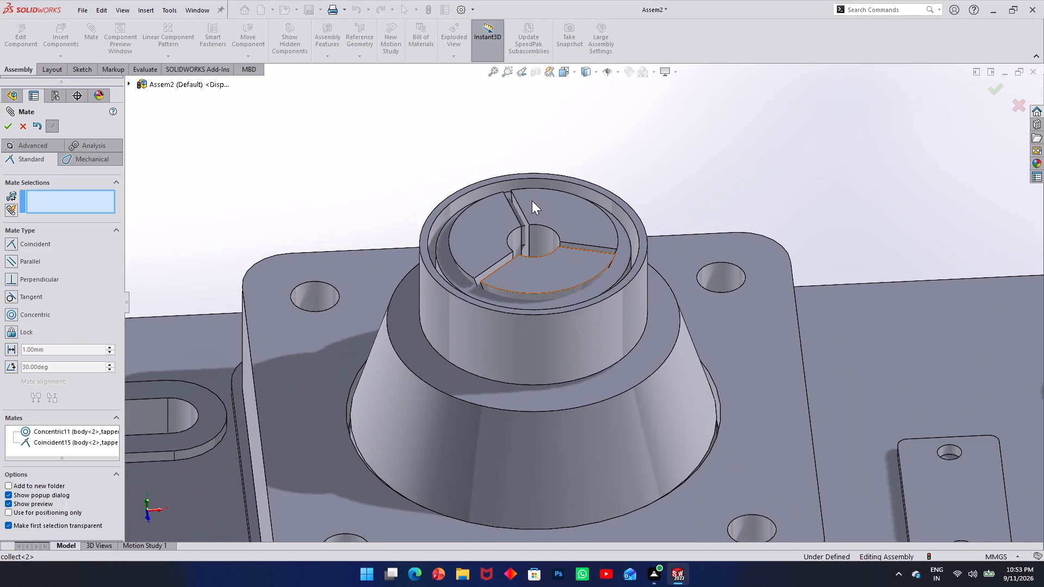
scroll(546, 226, down, 3)
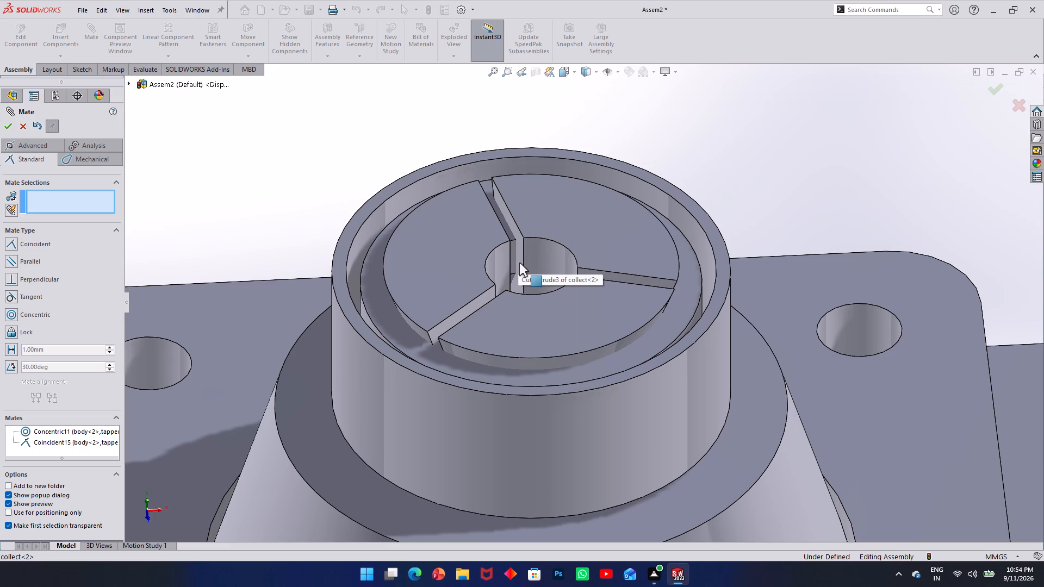
click(26, 123)
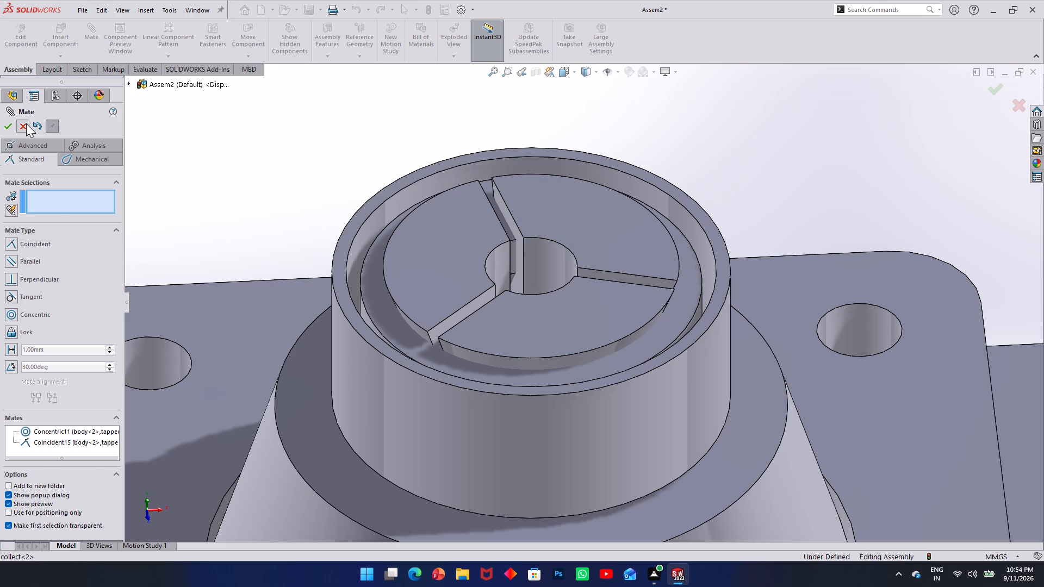
Examine the mates attached to the collect, using its list of existing mates.
click(528, 334)
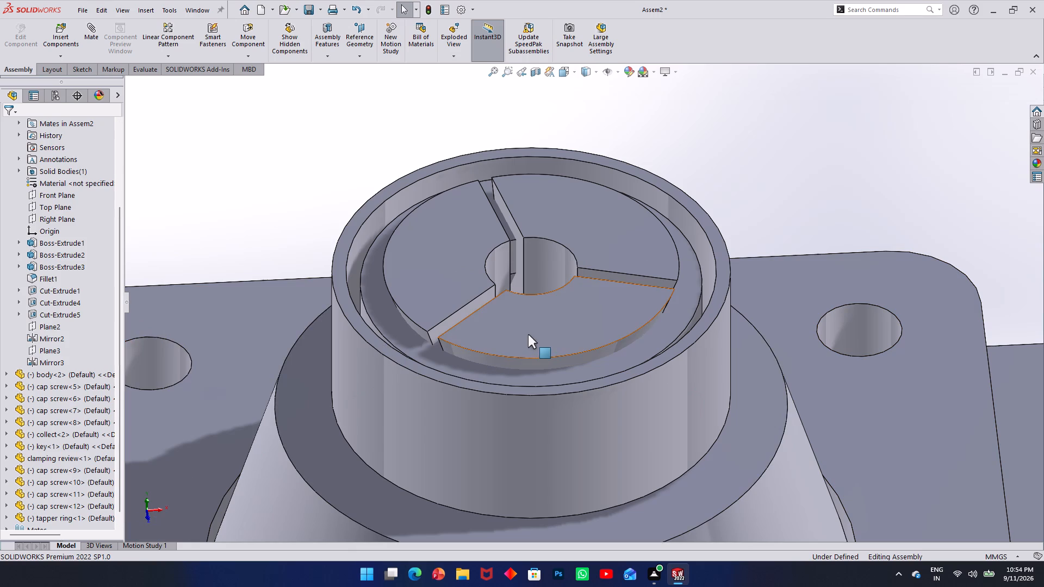
scroll(83, 348, down, 9)
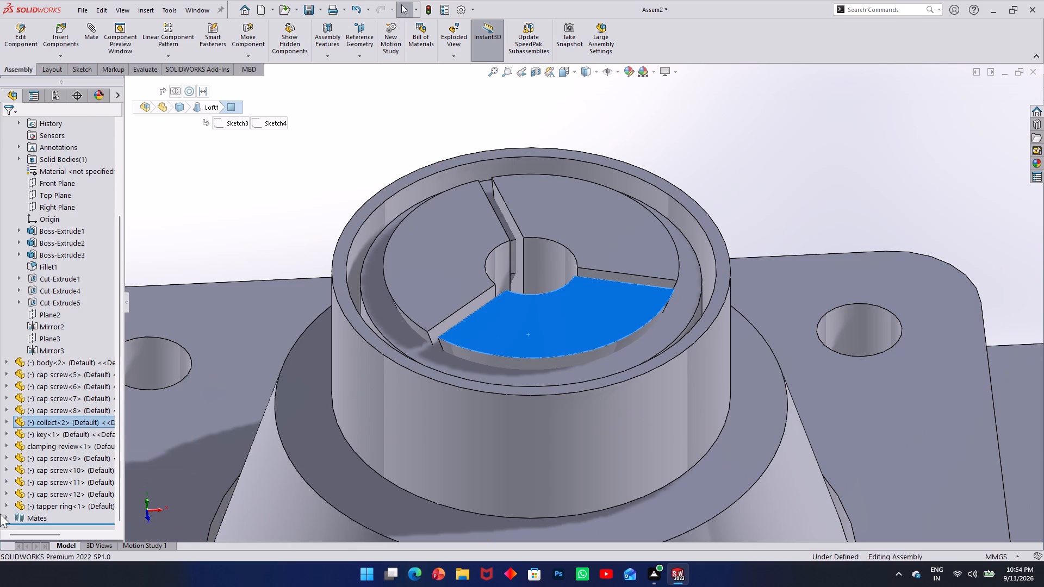
click(4, 515)
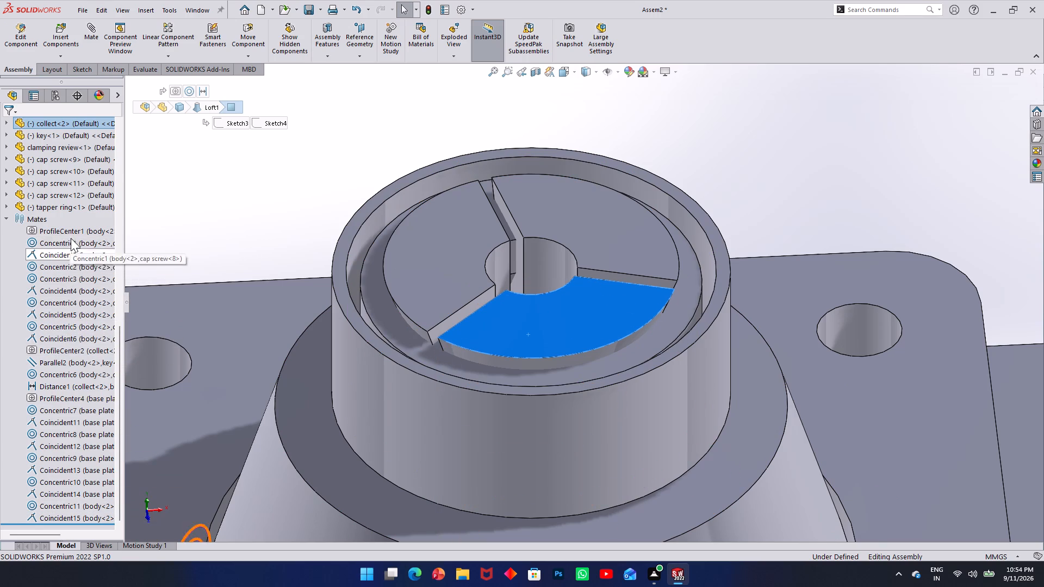
click(445, 259)
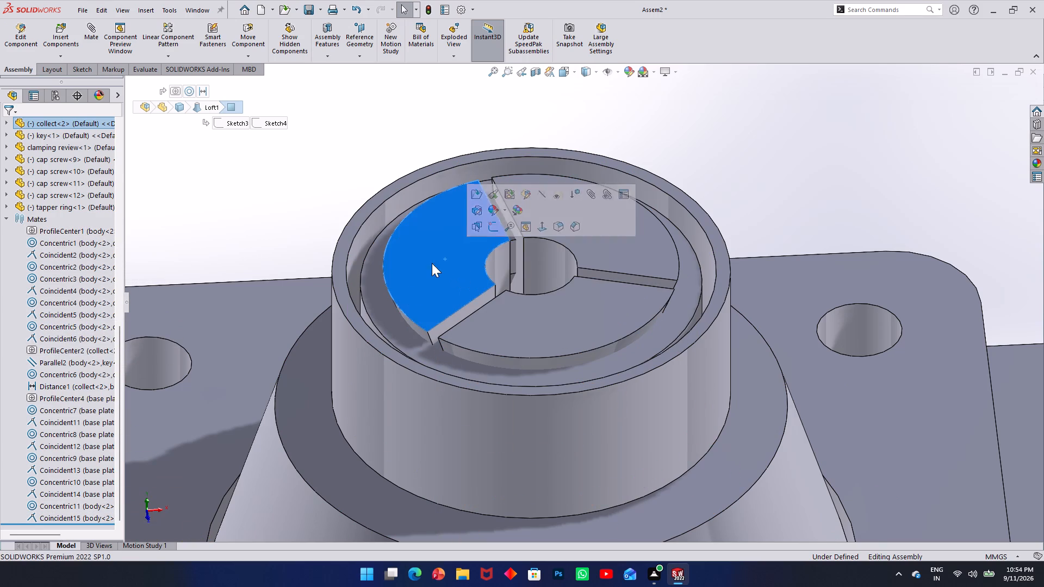
click(550, 340)
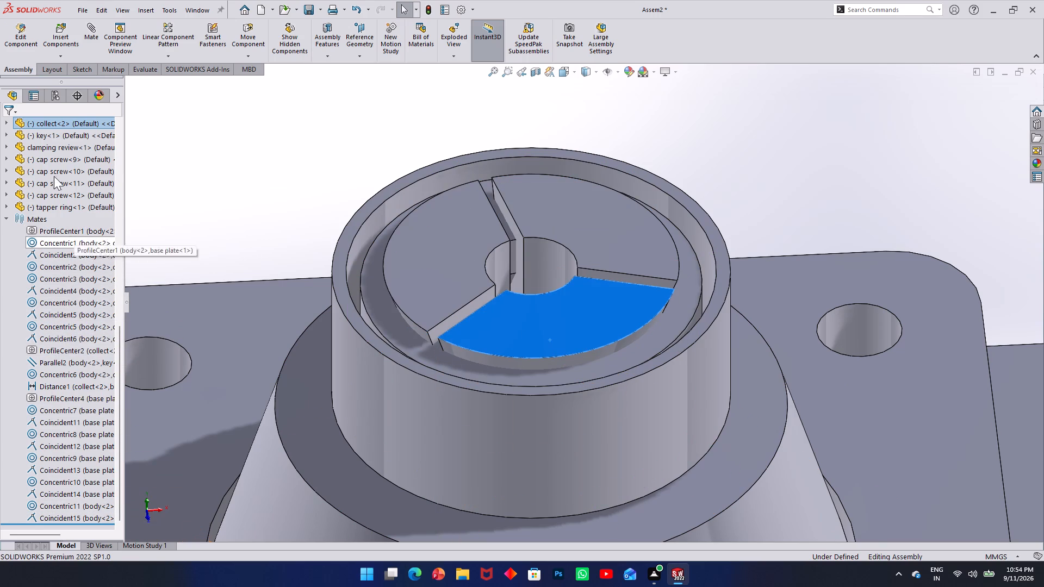
click(4, 124)
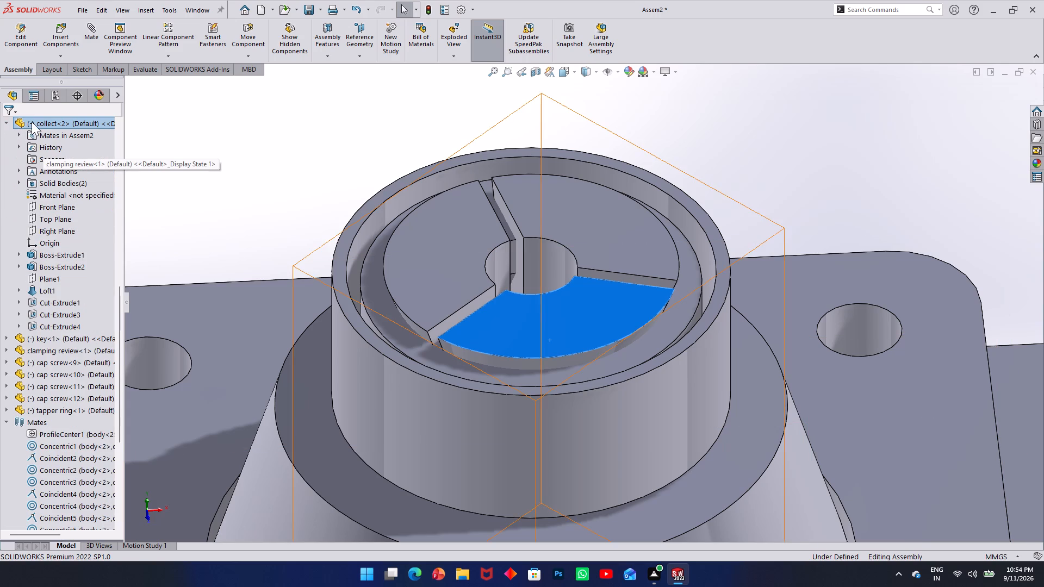
right_click(32, 122)
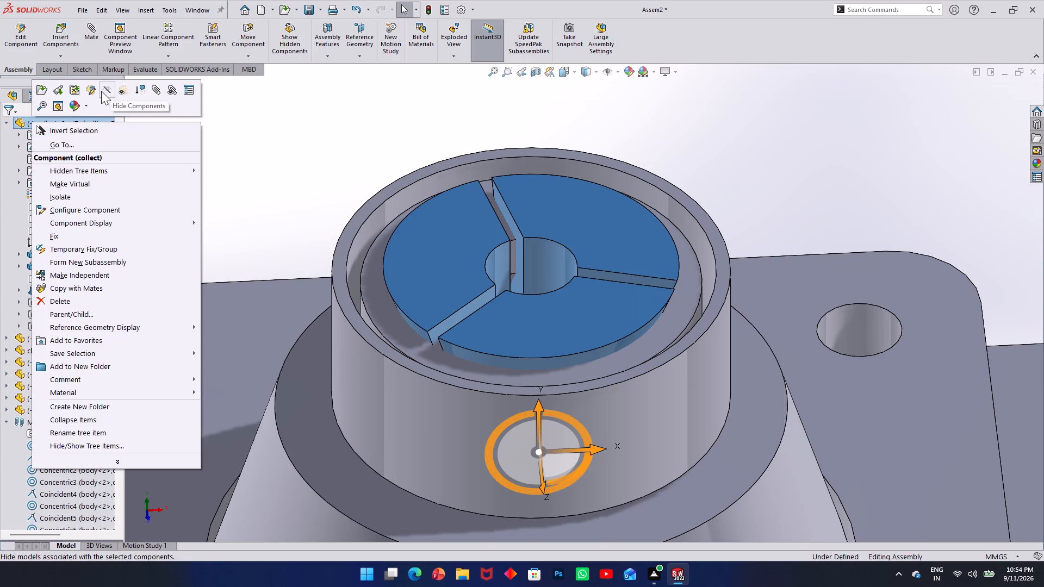
click(153, 92)
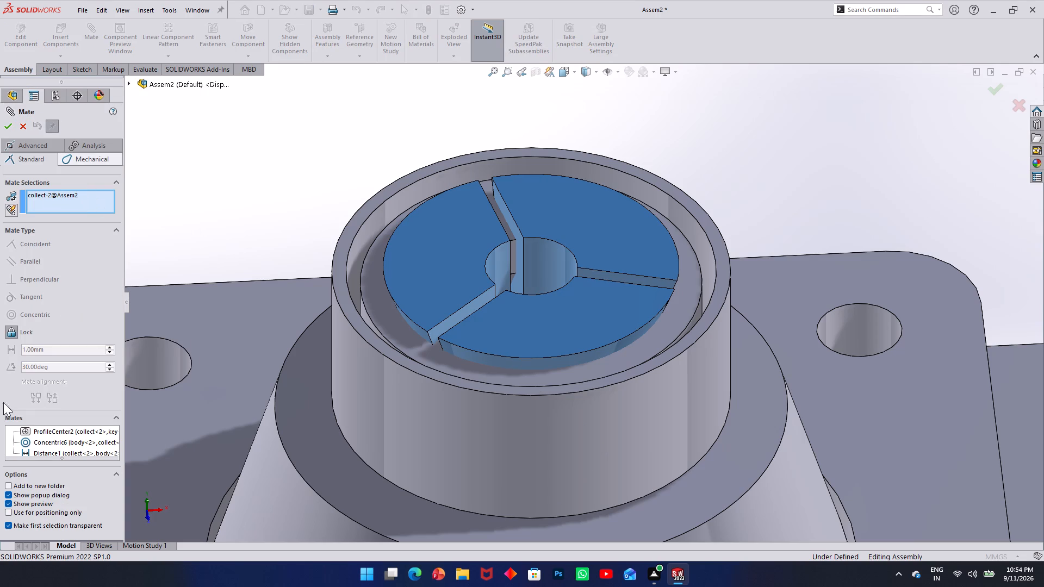
scroll(49, 444, down, 7)
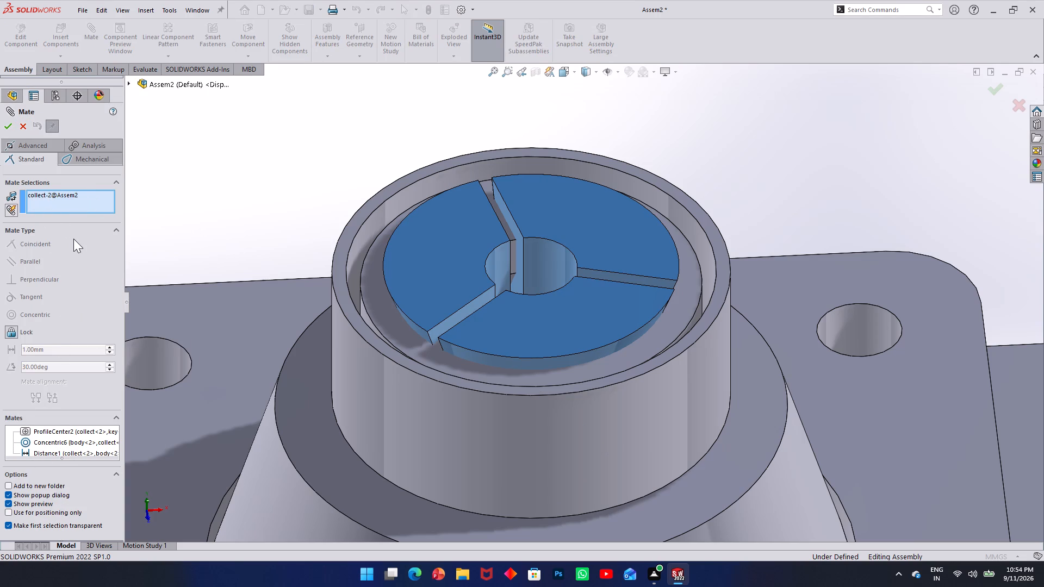
click(22, 123)
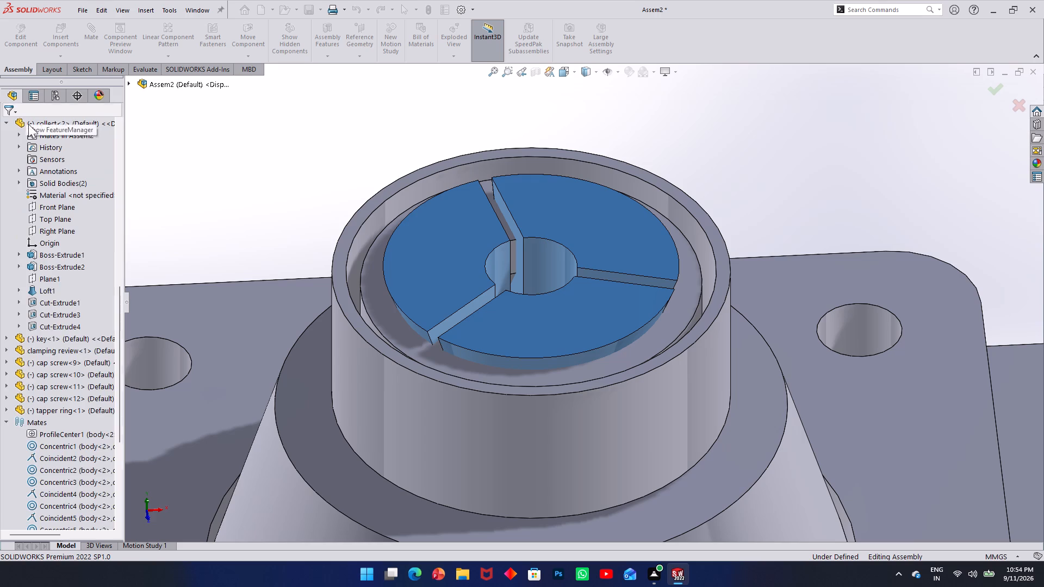
Look through the assembly's component and mate entries for those belonging to the collect, and collapse the collect's feature list.
scroll(474, 307, down, 4)
scroll(470, 308, up, 3)
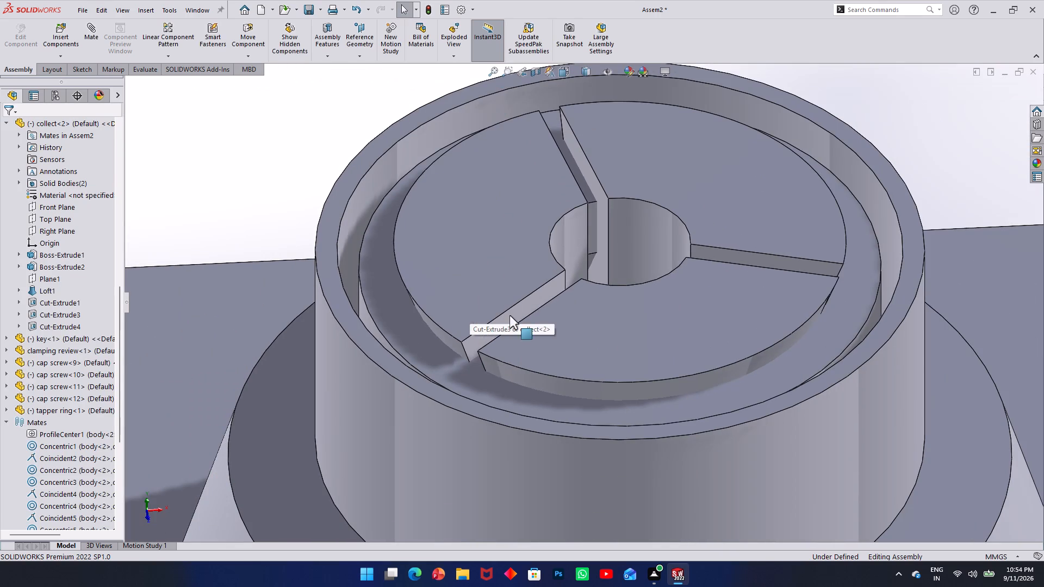
middle_drag(544, 359, 538, 308)
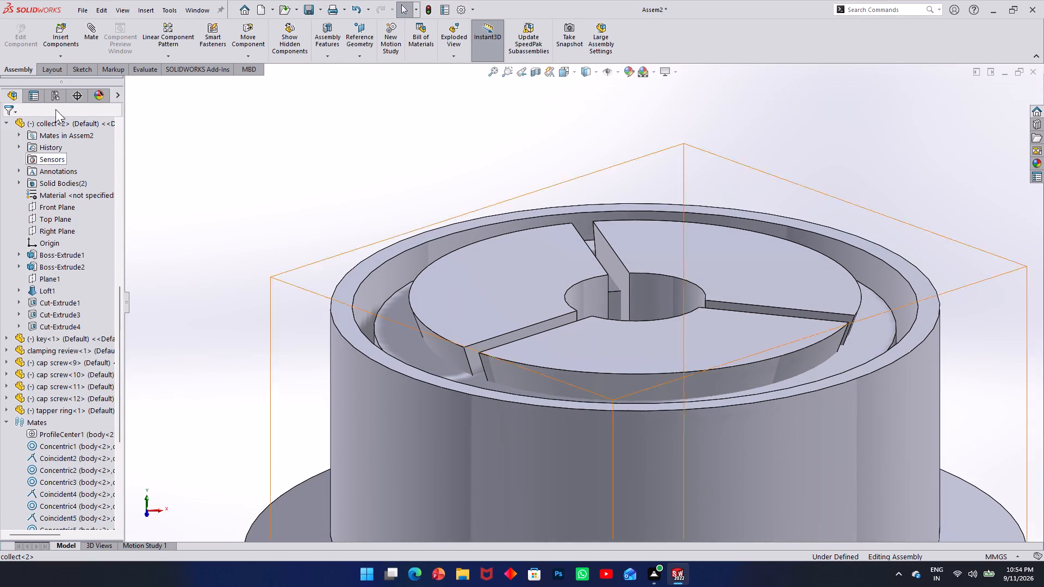
click(539, 285)
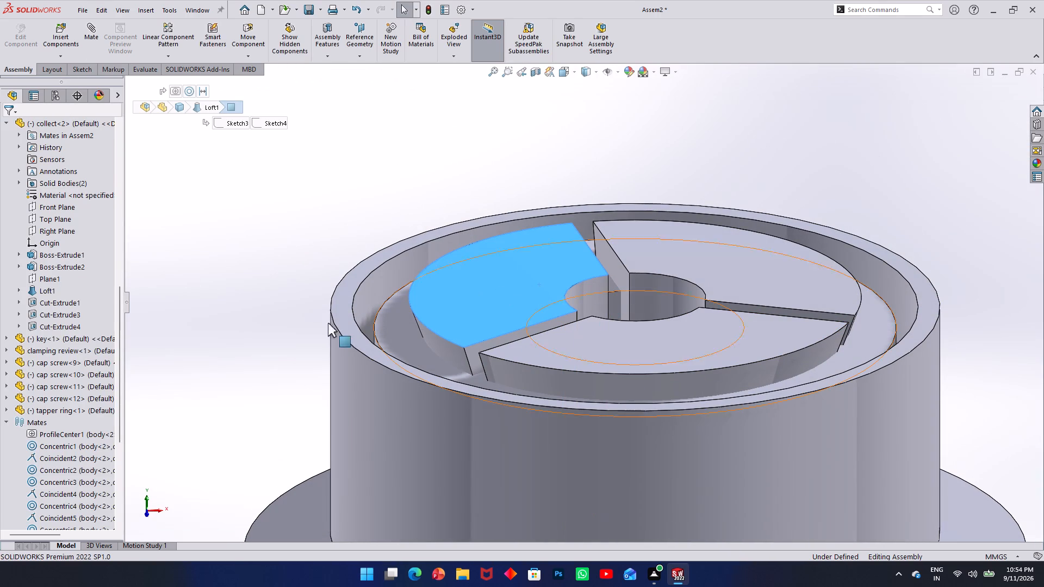
scroll(84, 238, down, 4)
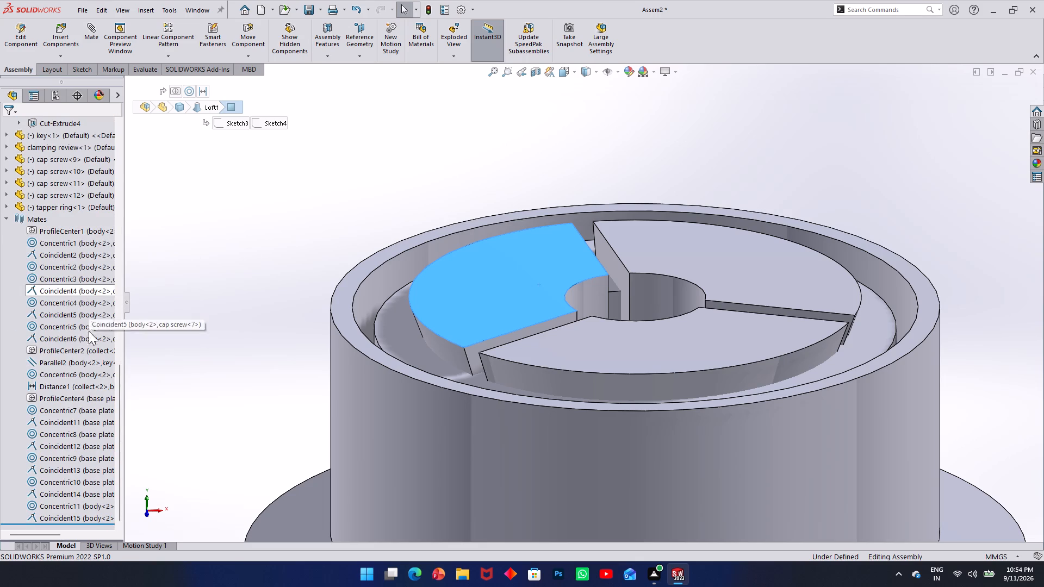
scroll(89, 336, down, 3)
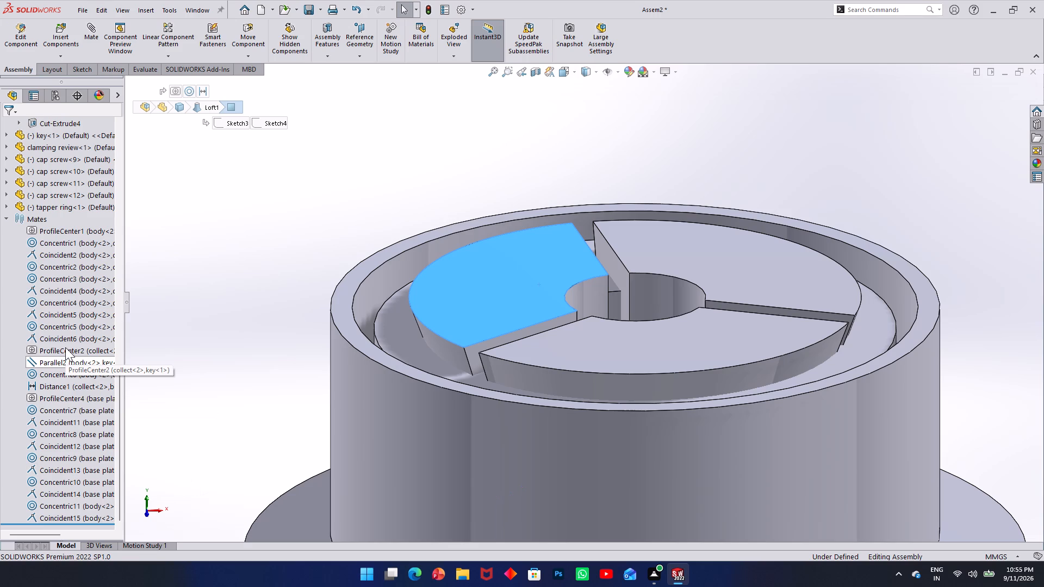
scroll(60, 385, down, 6)
scroll(54, 448, up, 6)
scroll(54, 446, down, 3)
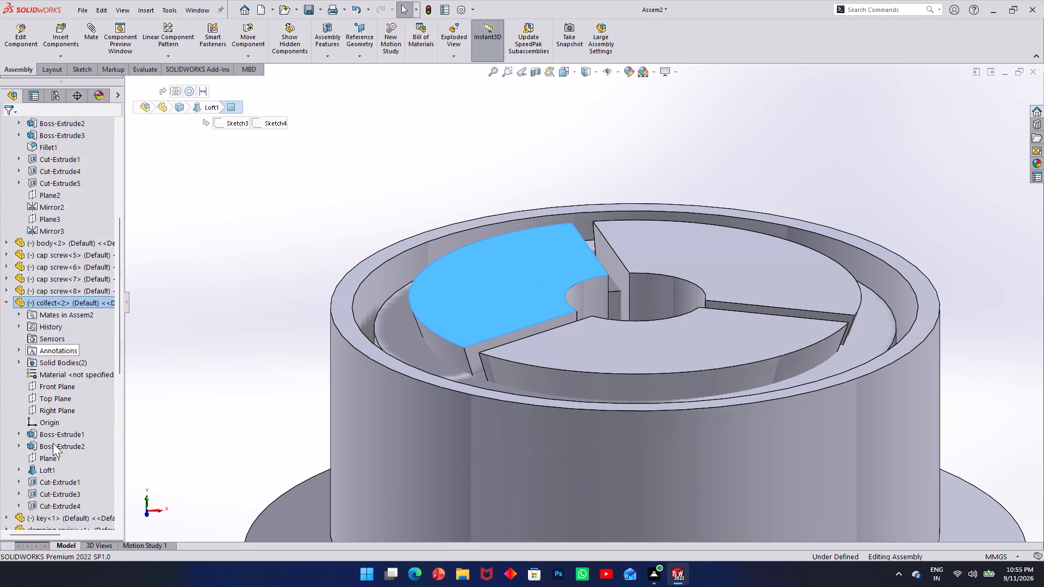
scroll(53, 443, down, 3)
scroll(0, 280, up, 2)
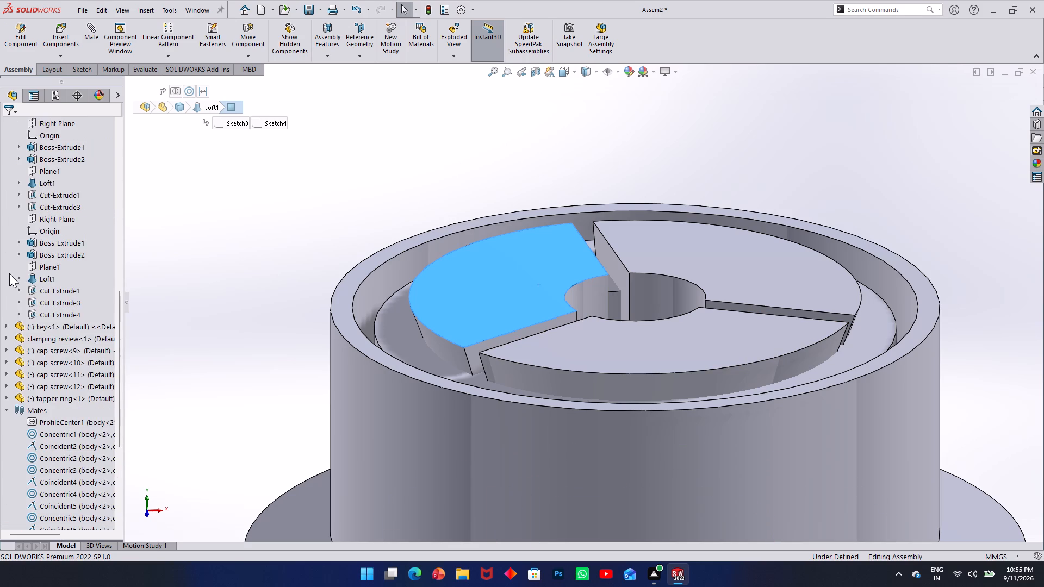
scroll(13, 283, up, 4)
click(172, 246)
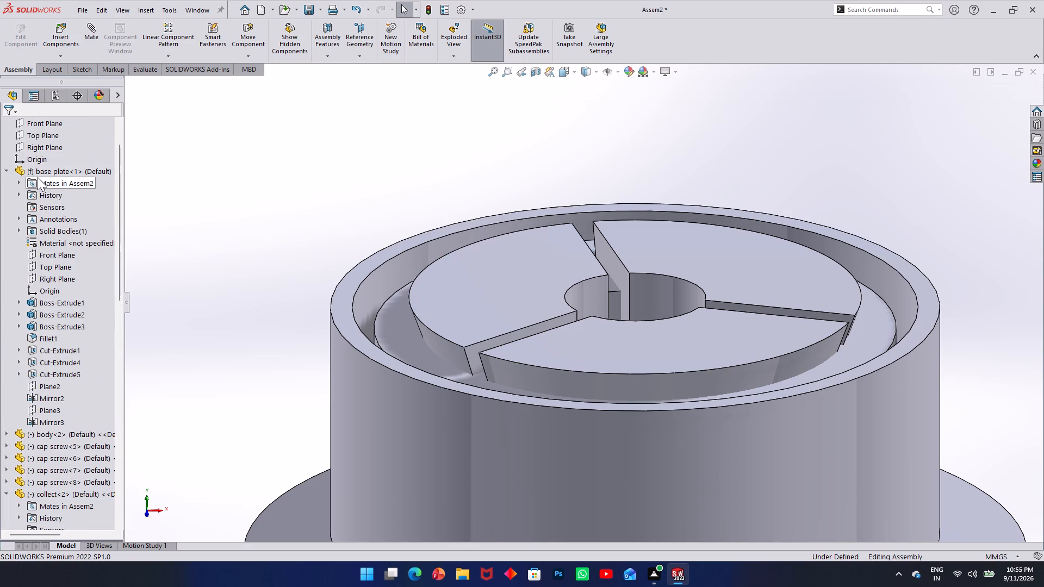
scroll(28, 317, up, 2)
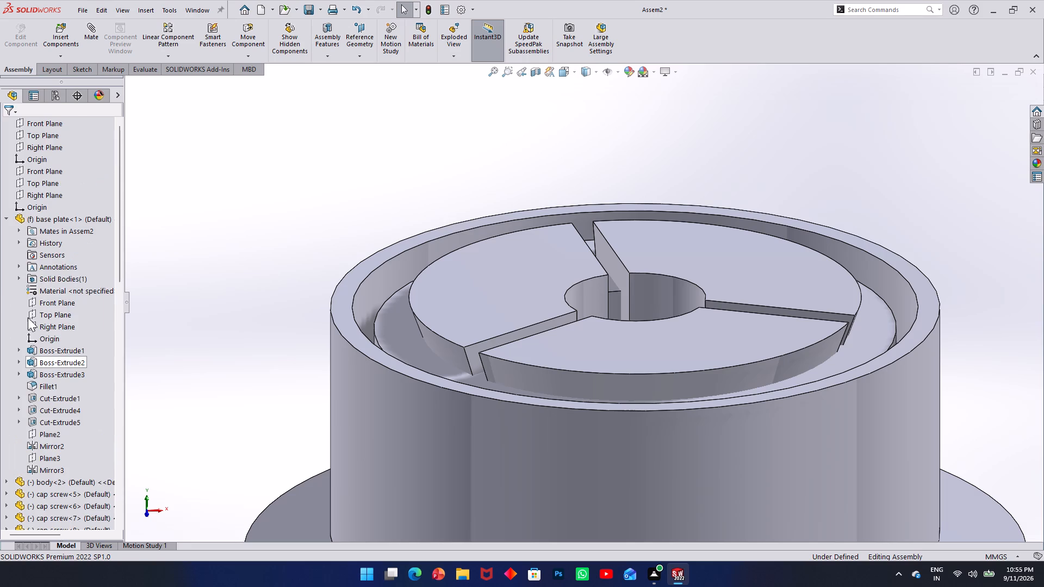
scroll(49, 205, up, 1)
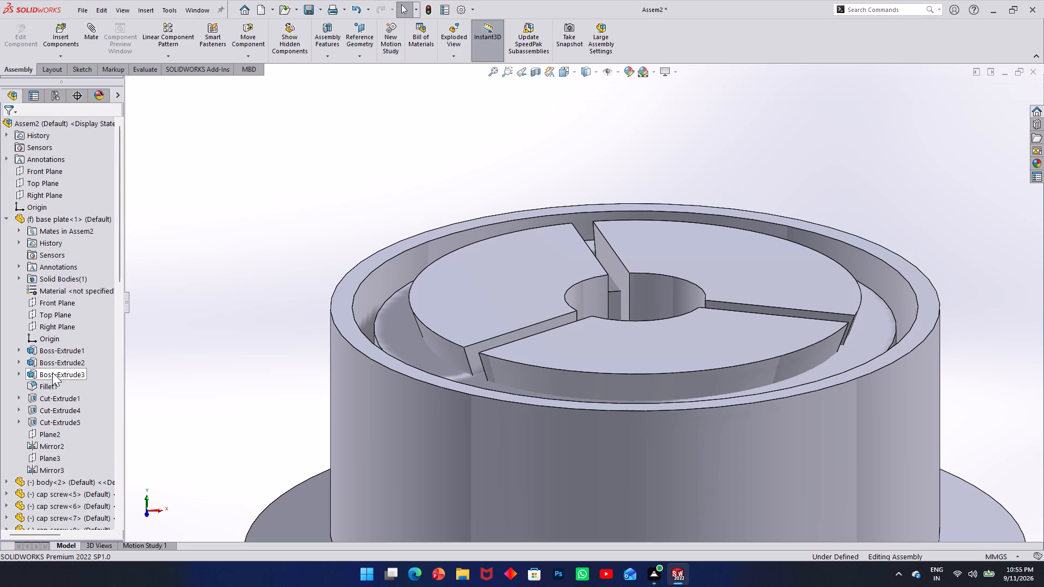
scroll(54, 335, up, 4)
scroll(38, 472, down, 1)
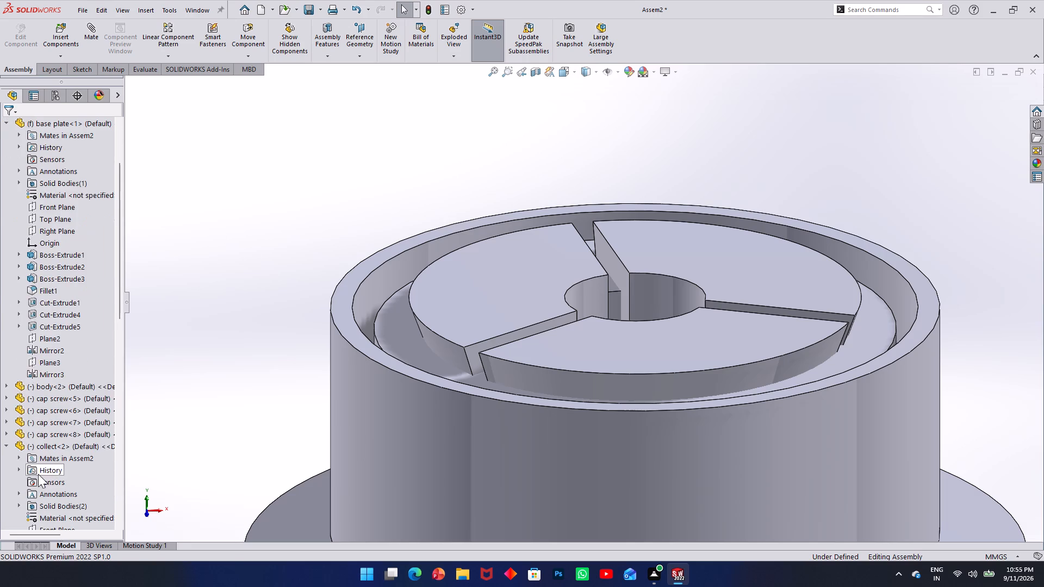
scroll(46, 495, down, 3)
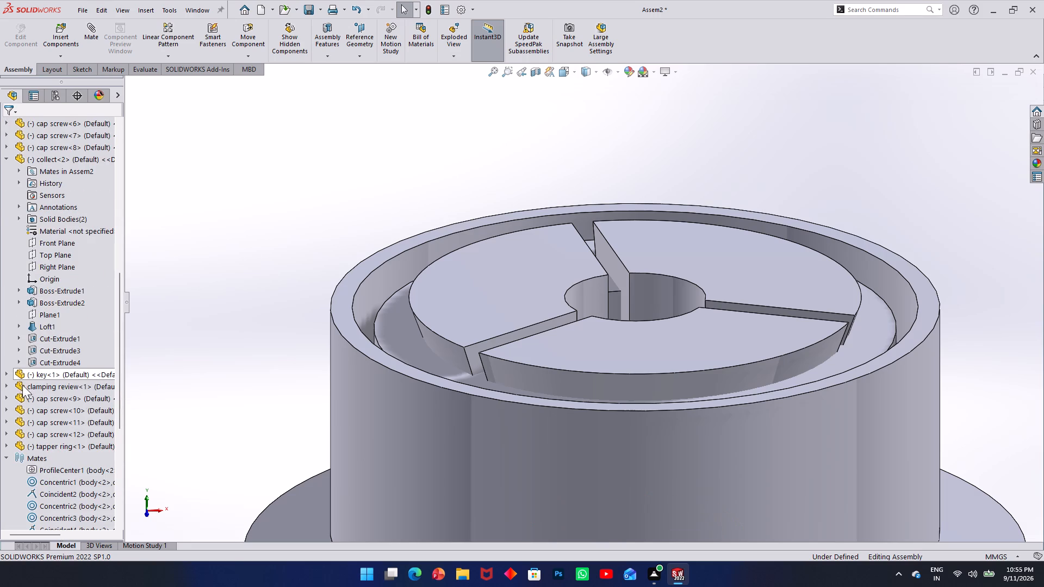
scroll(30, 474, down, 1)
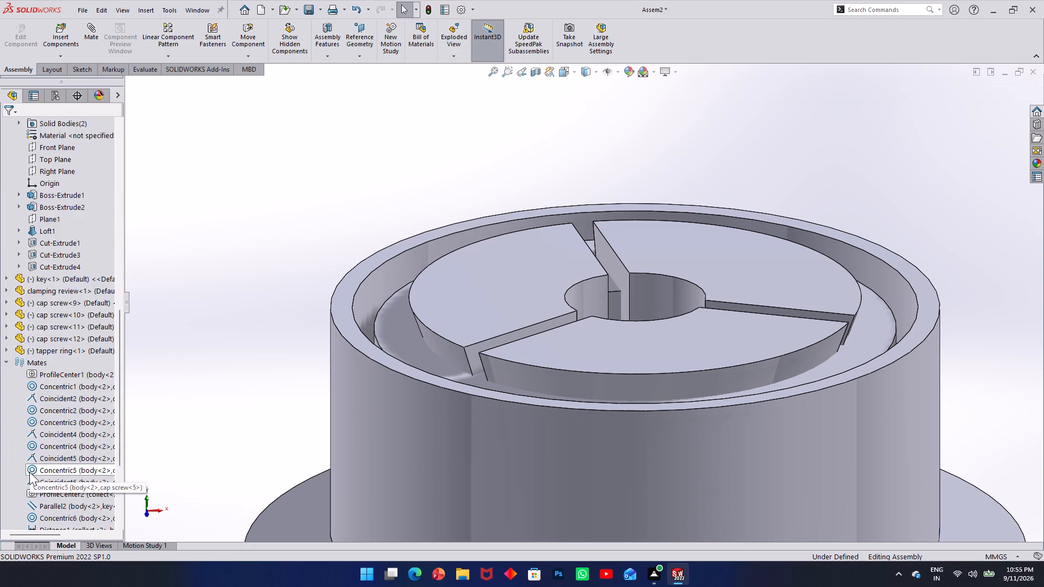
scroll(30, 471, down, 2)
scroll(30, 469, up, 12)
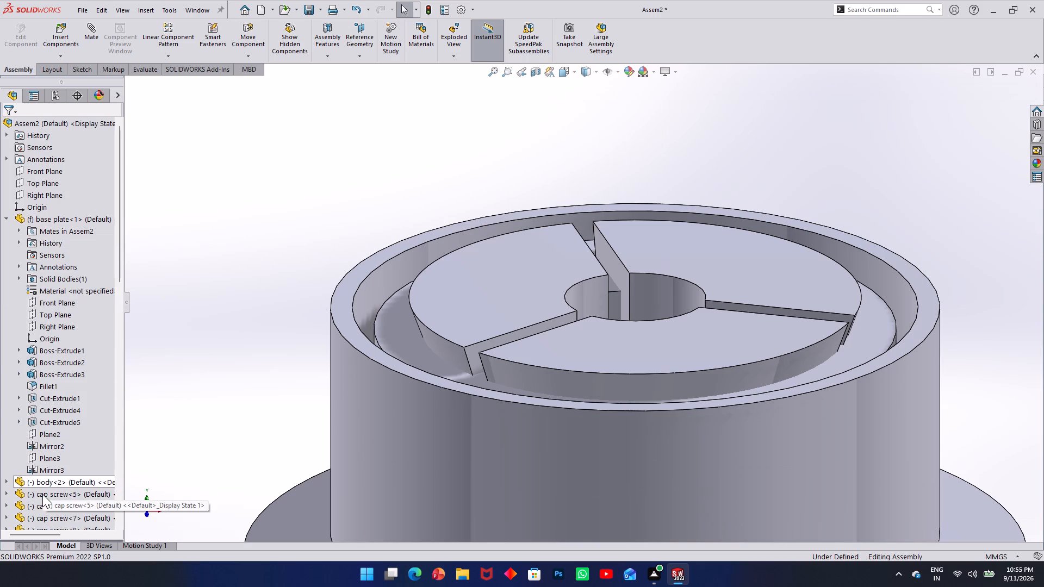
scroll(41, 510, down, 1)
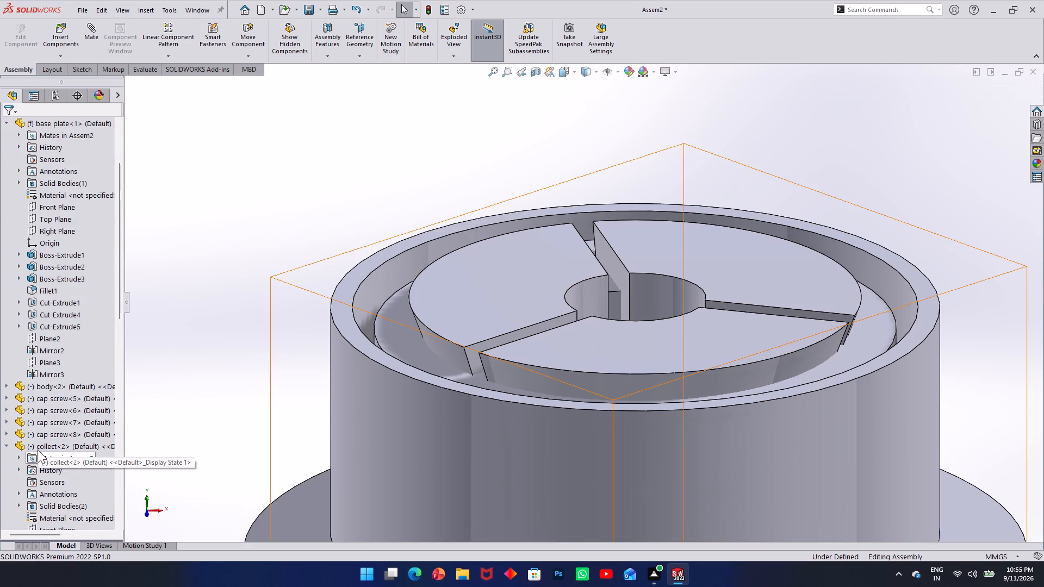
click(8, 445)
scroll(46, 469, down, 1)
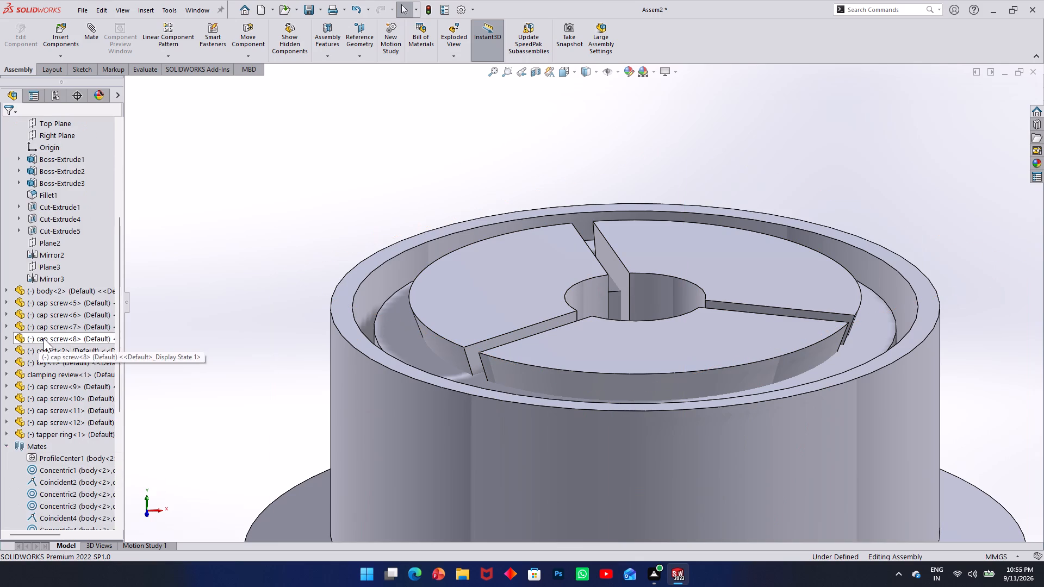
Inspect the concentric and coincident mates between cap screw<8> and the body.
click(43, 338)
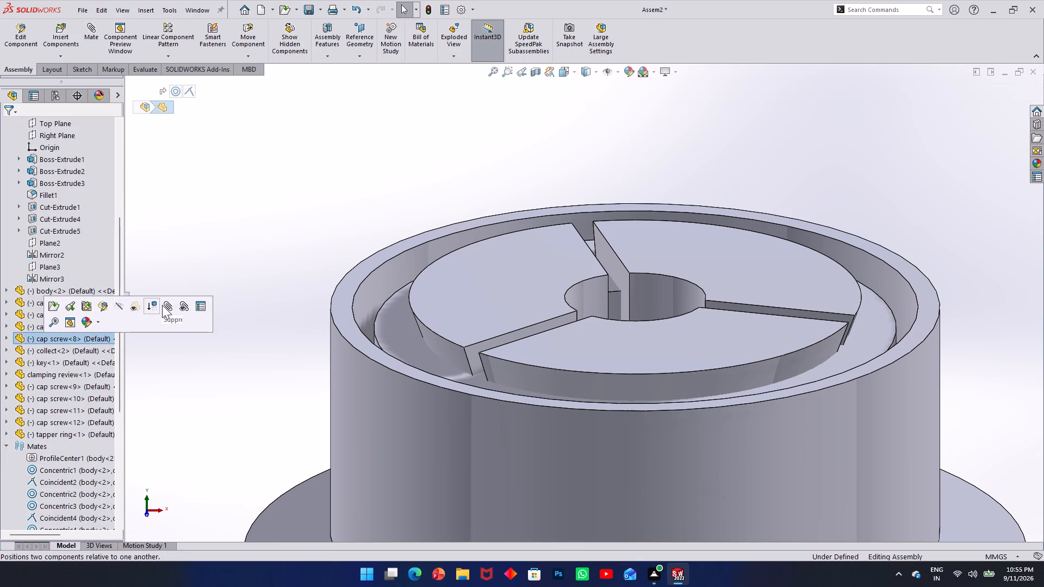
click(162, 305)
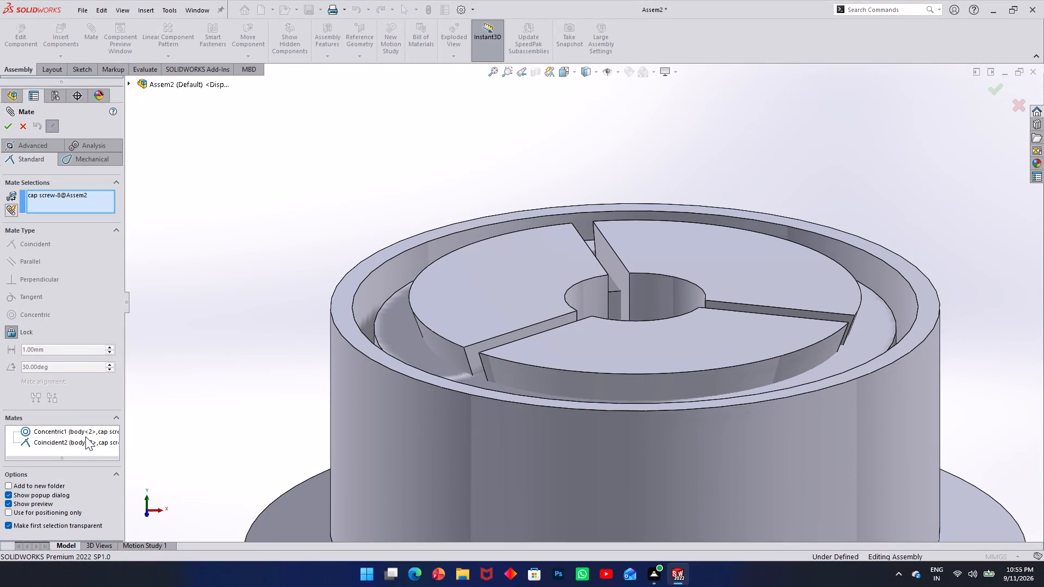
click(85, 435)
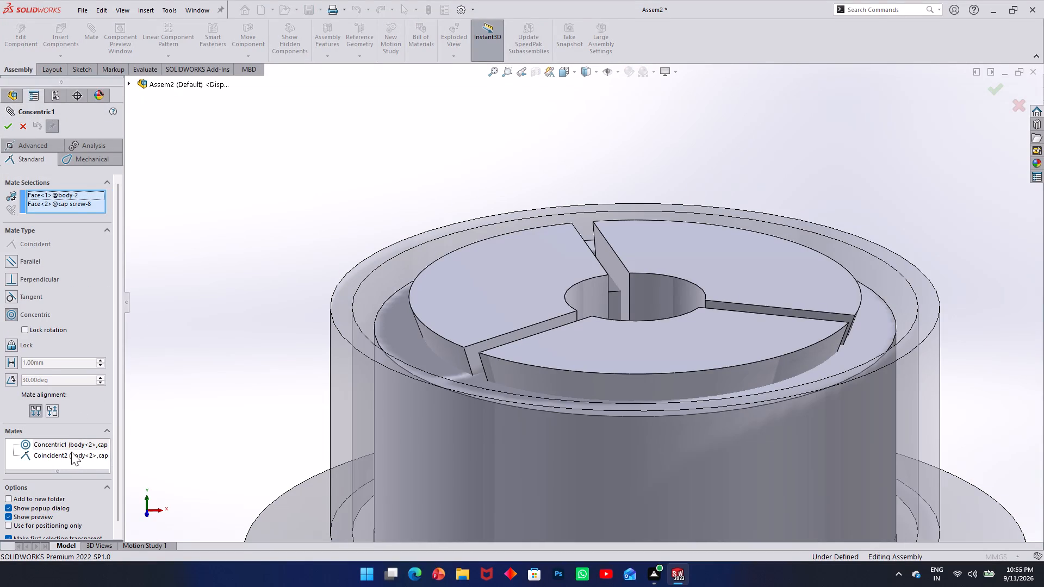
click(71, 453)
scroll(215, 416, up, 4)
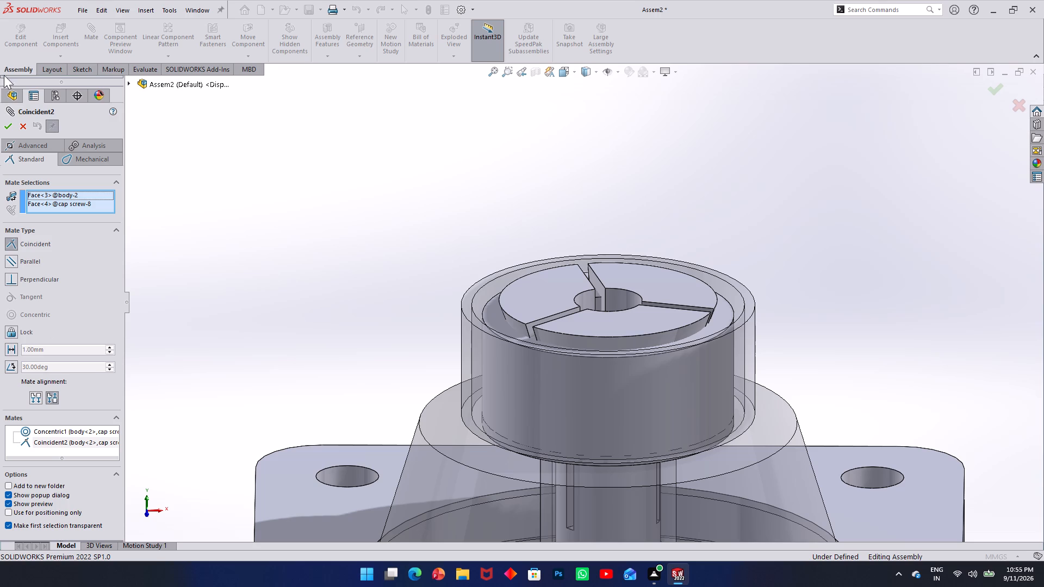
click(20, 122)
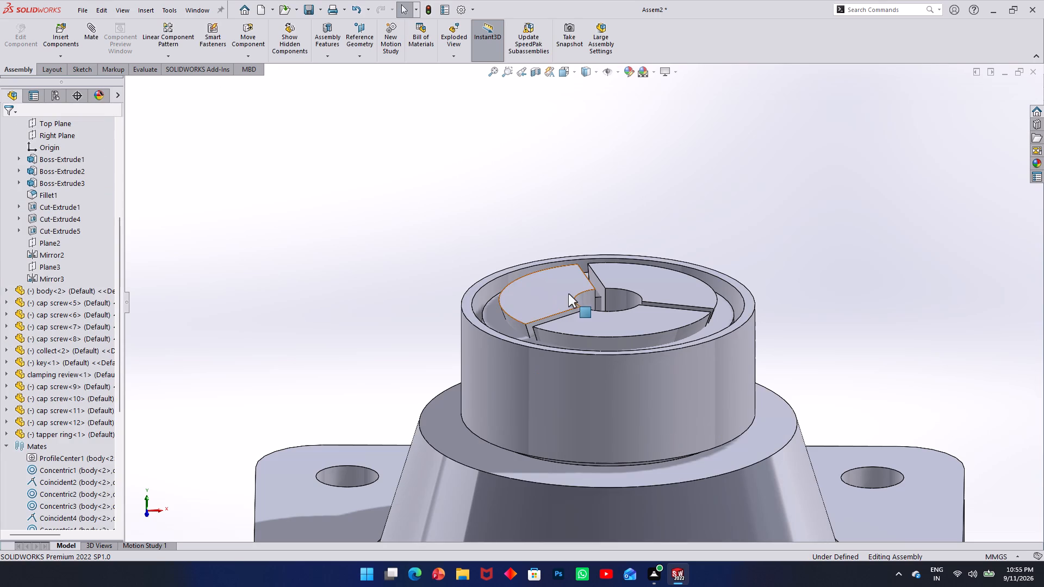
Try to move the collect upward in the body's collar, and inspect its seating from the side and above.
drag(566, 293, 565, 218)
scroll(606, 265, down, 2)
scroll(629, 297, up, 2)
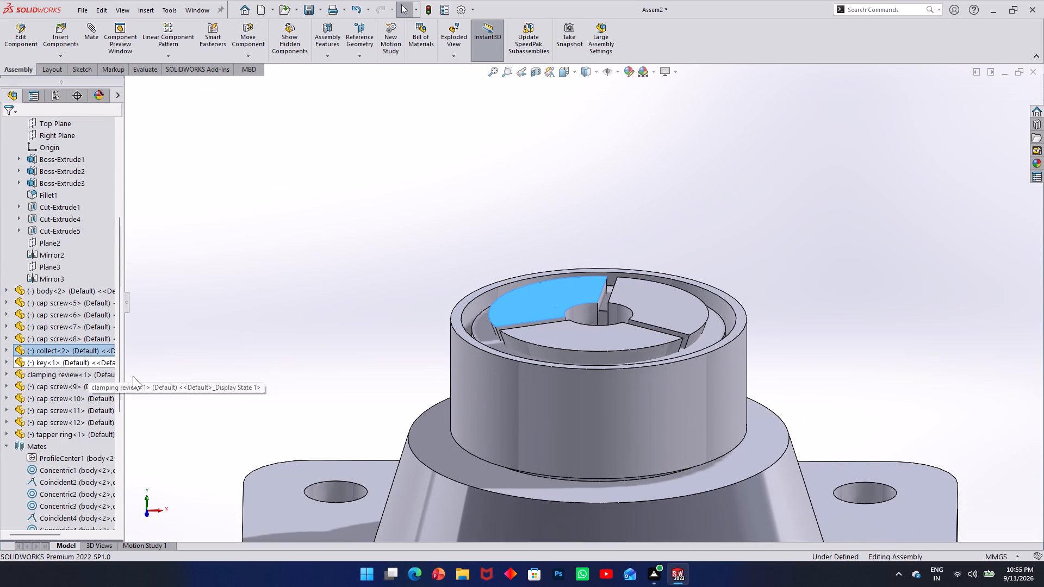
middle_drag(588, 371, 652, 383)
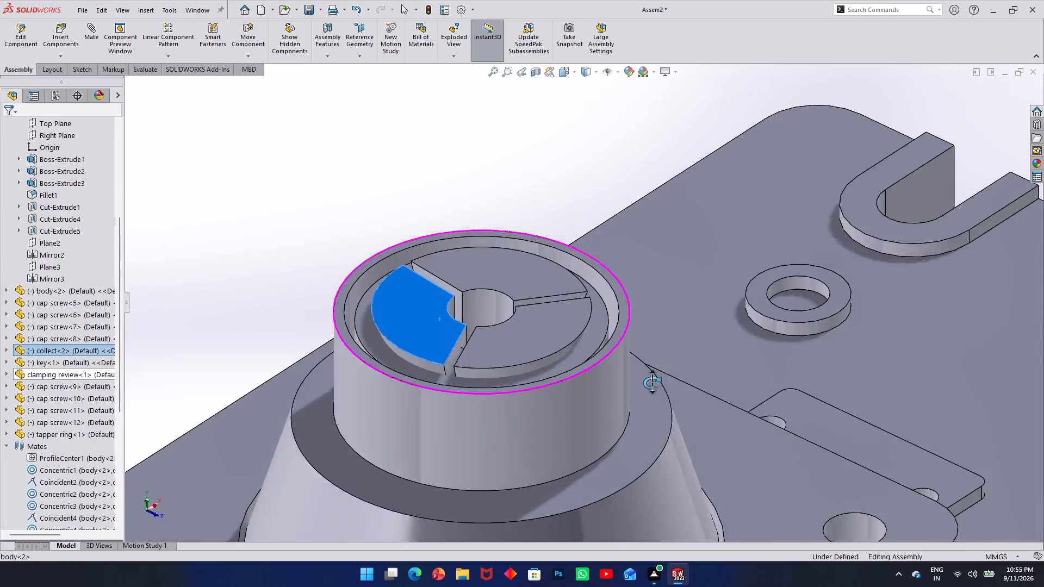
middle_drag(652, 383, 649, 324)
middle_drag(582, 390, 567, 380)
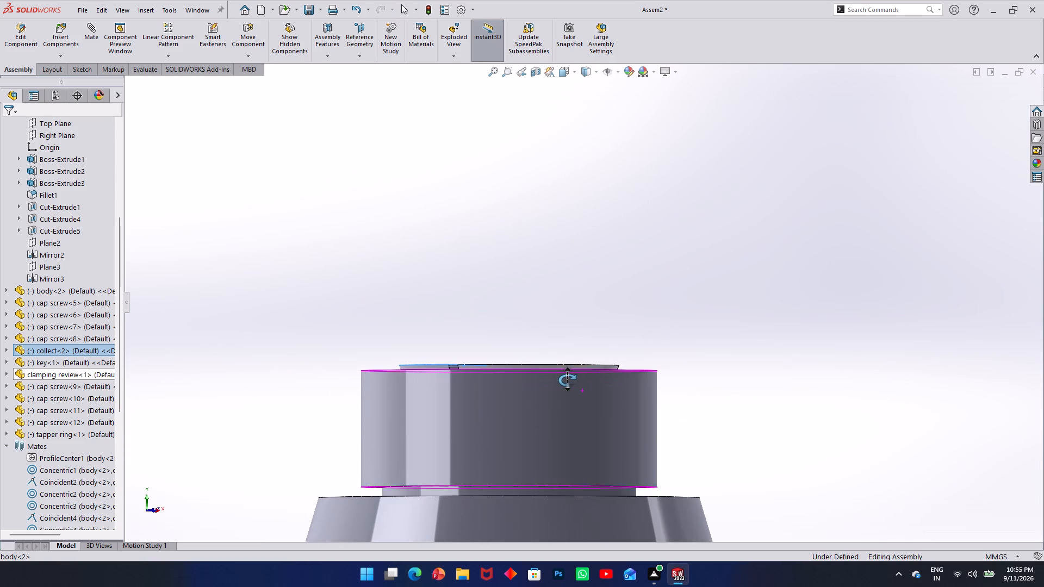
middle_drag(567, 380, 551, 471)
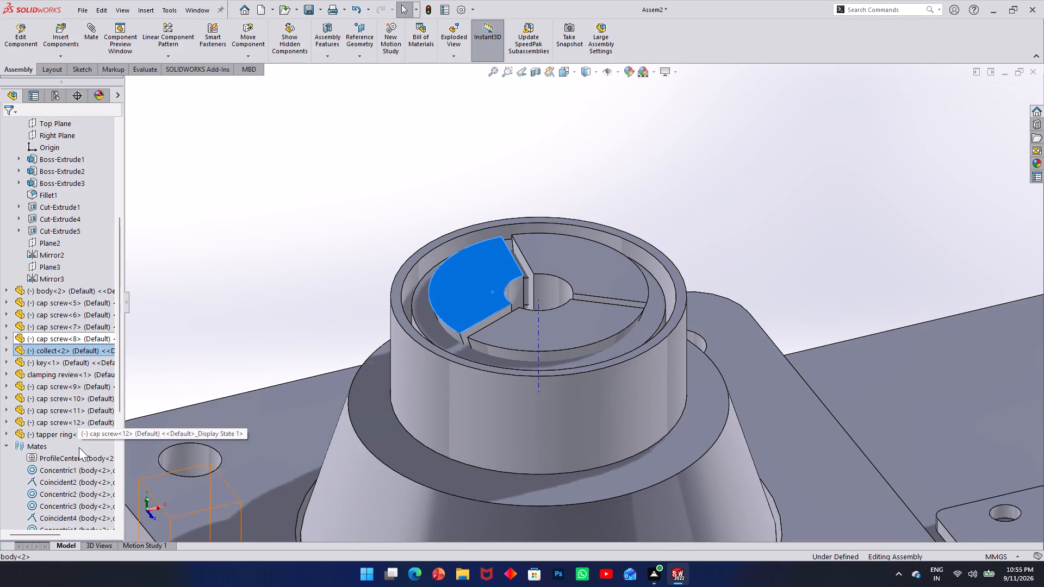
Expand the body's feature list and look through the assembly's components and mates for the one positioning the collect in the body.
scroll(111, 452, down, 5)
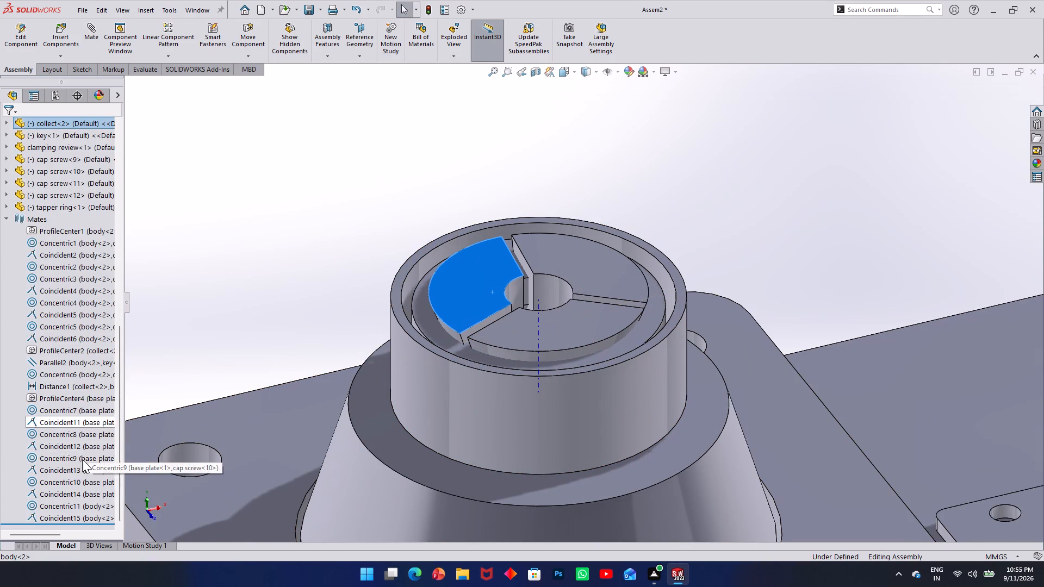
scroll(82, 459, down, 4)
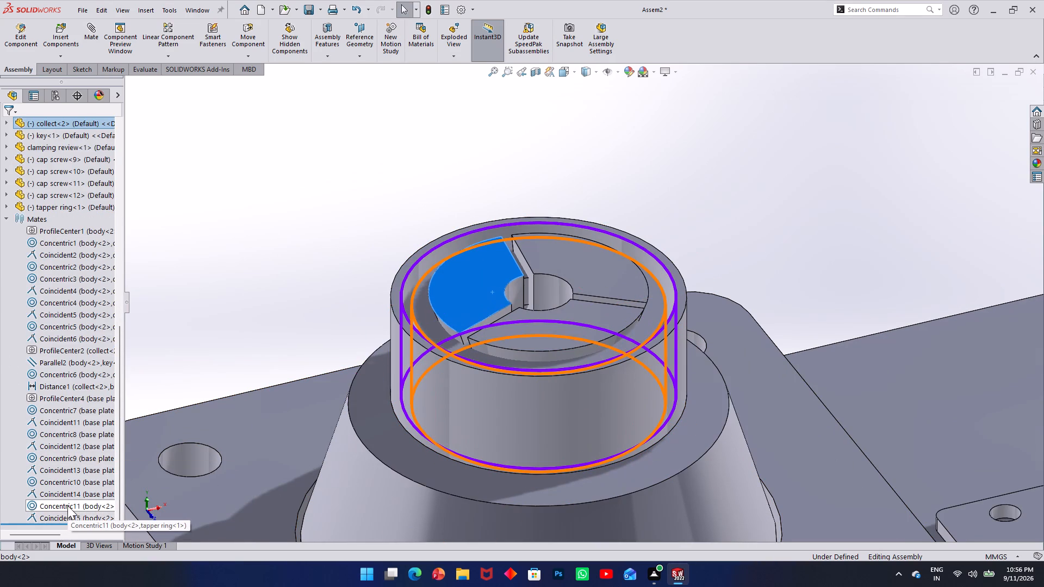
scroll(53, 293, up, 2)
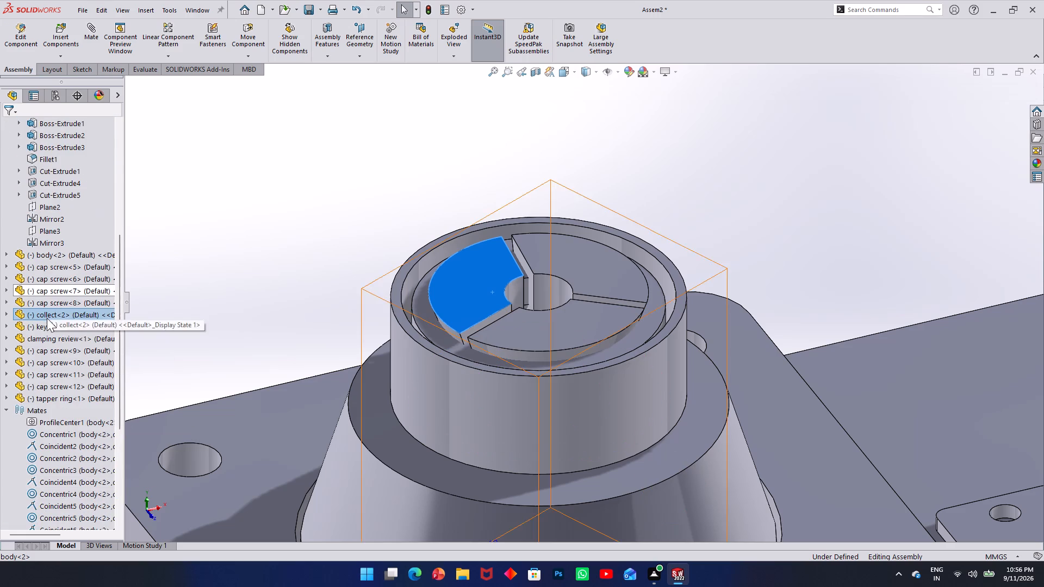
scroll(29, 181, up, 3)
click(39, 216)
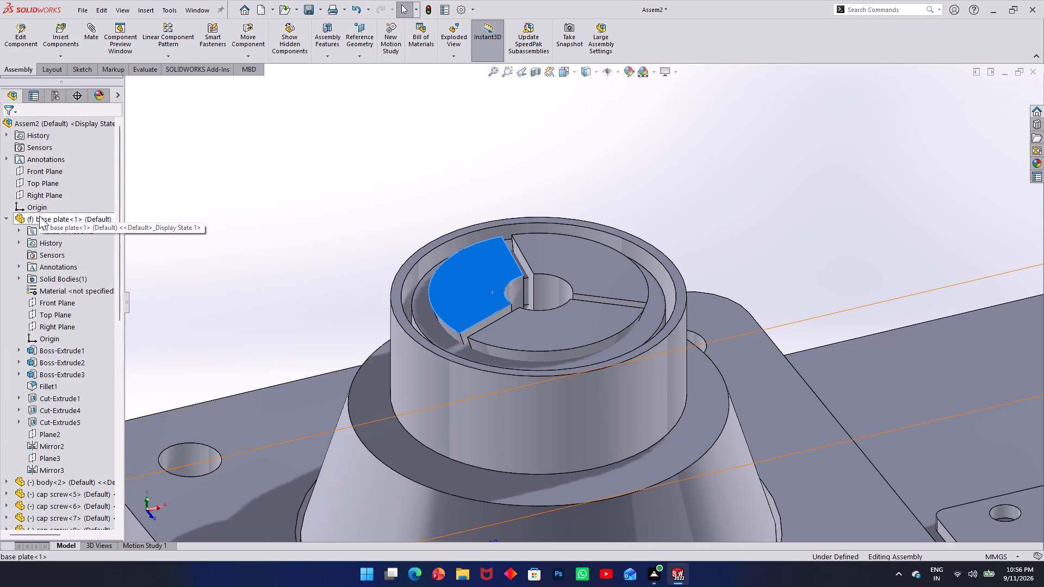
click(63, 478)
scroll(63, 469, down, 3)
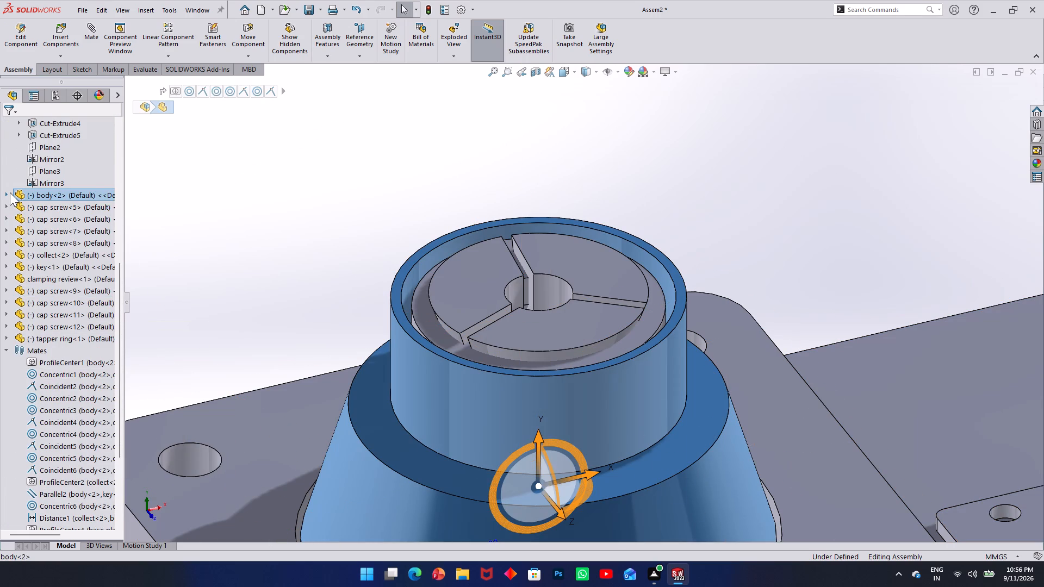
right_click(33, 193)
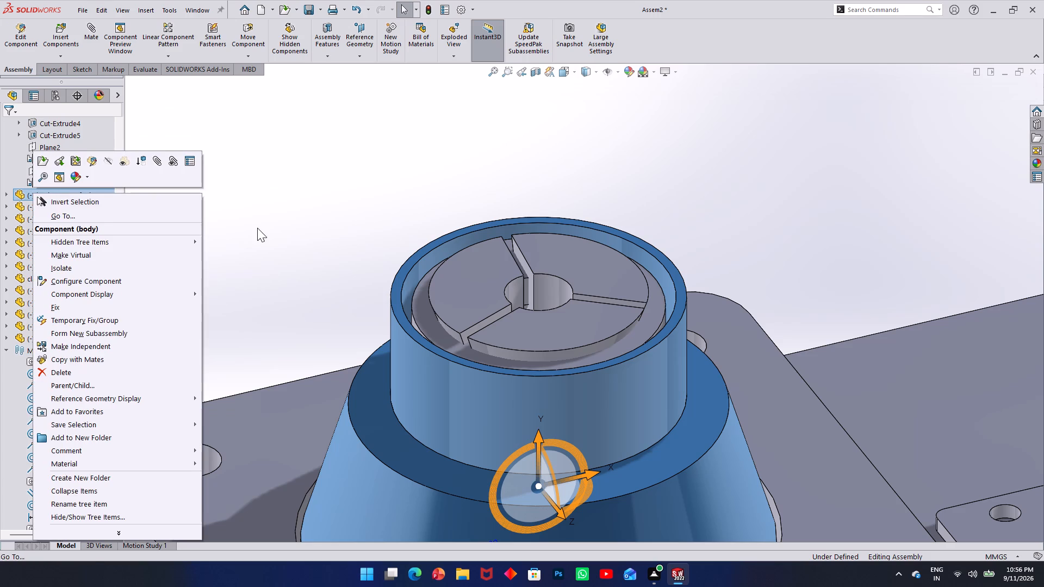
click(257, 228)
click(18, 191)
click(3, 191)
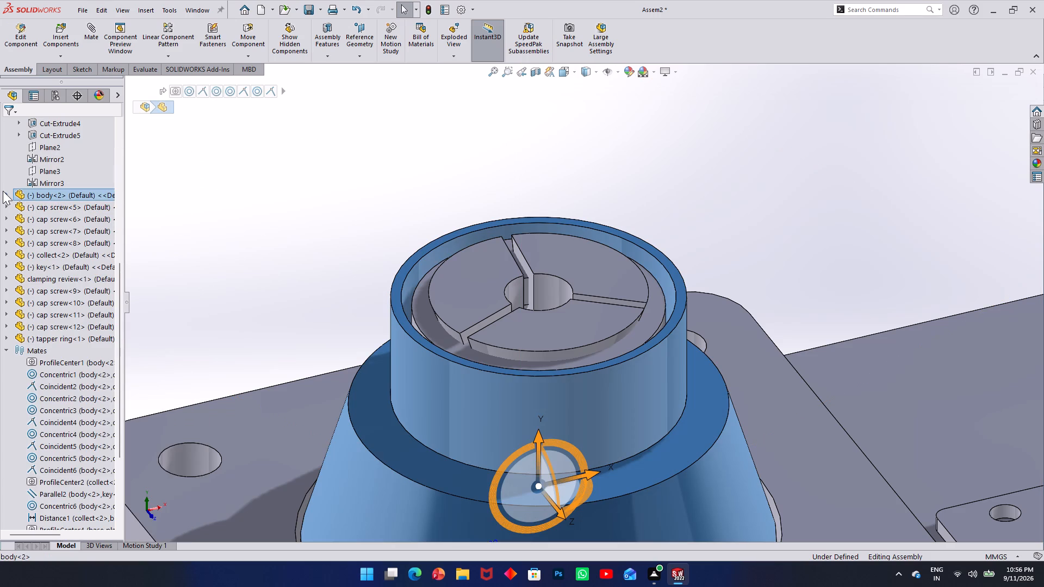
click(5, 192)
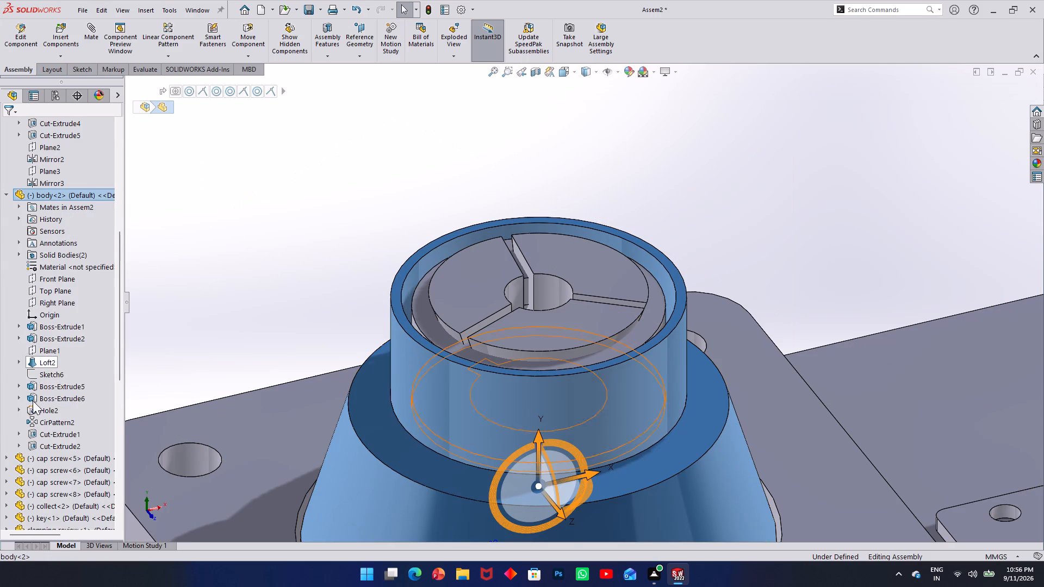
scroll(33, 407, down, 1)
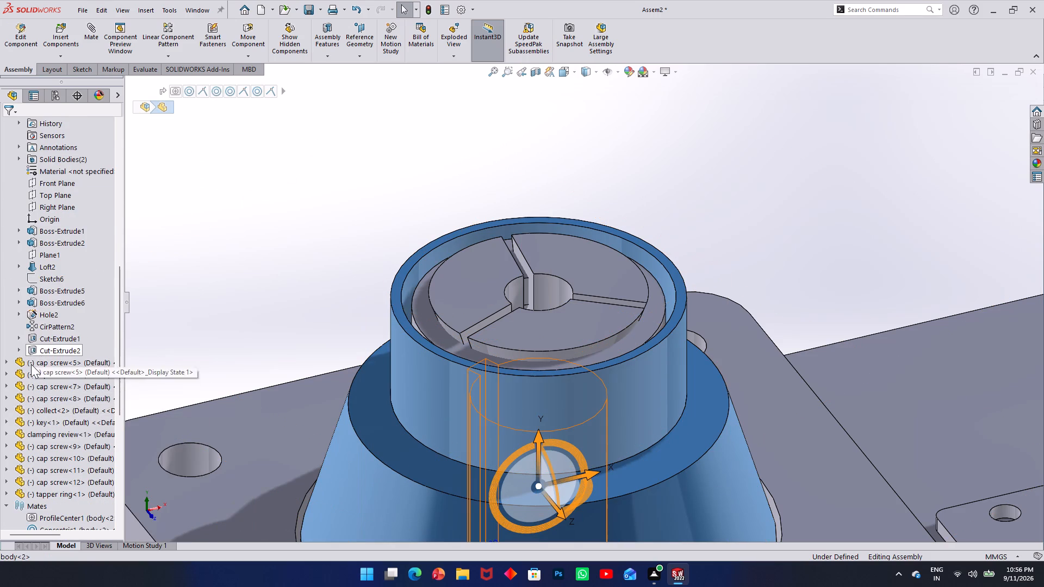
scroll(31, 365, down, 2)
scroll(16, 303, up, 4)
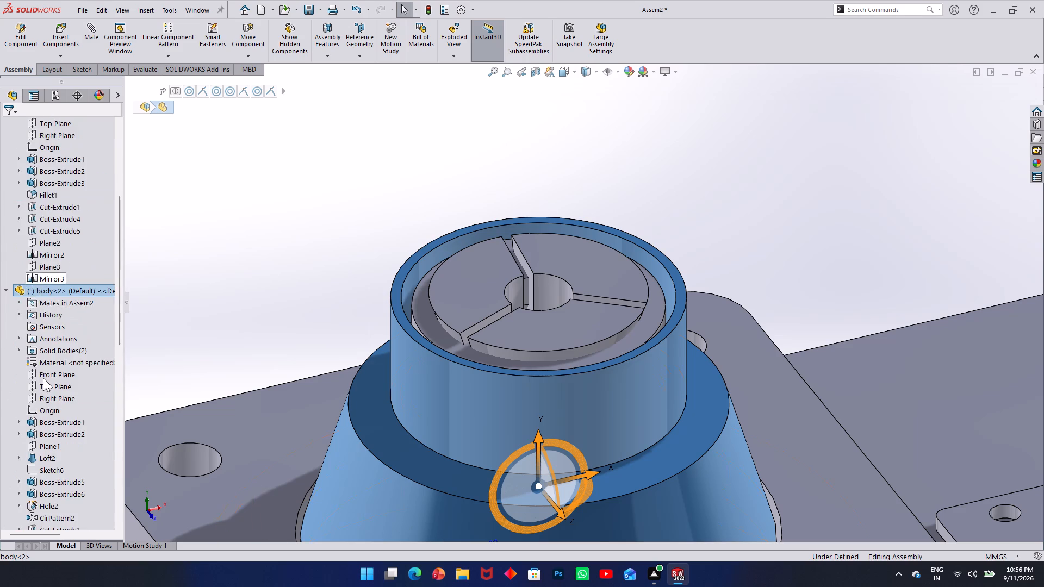
scroll(43, 378, down, 4)
click(7, 311)
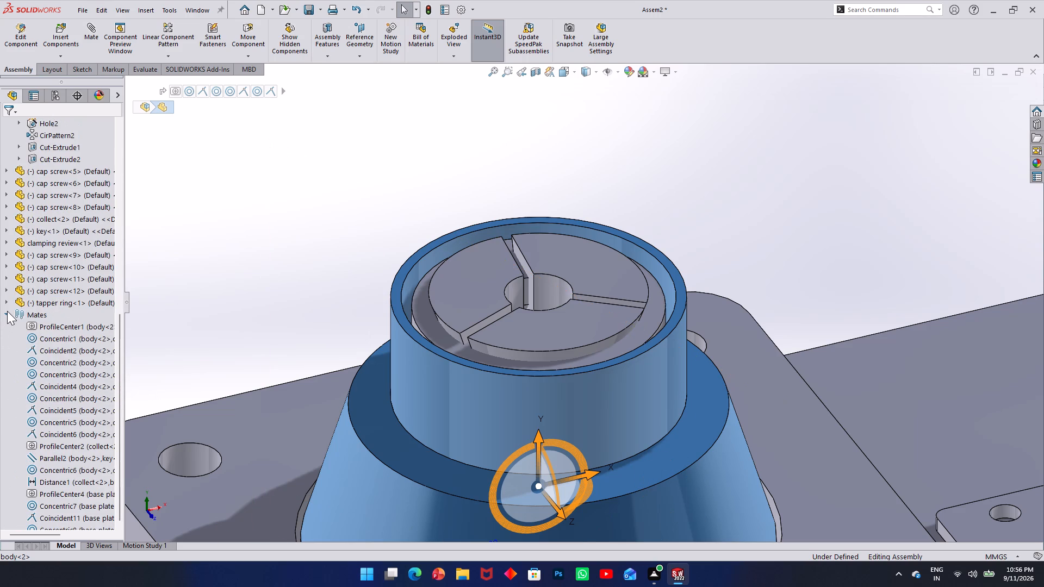
scroll(43, 356, down, 5)
click(6, 516)
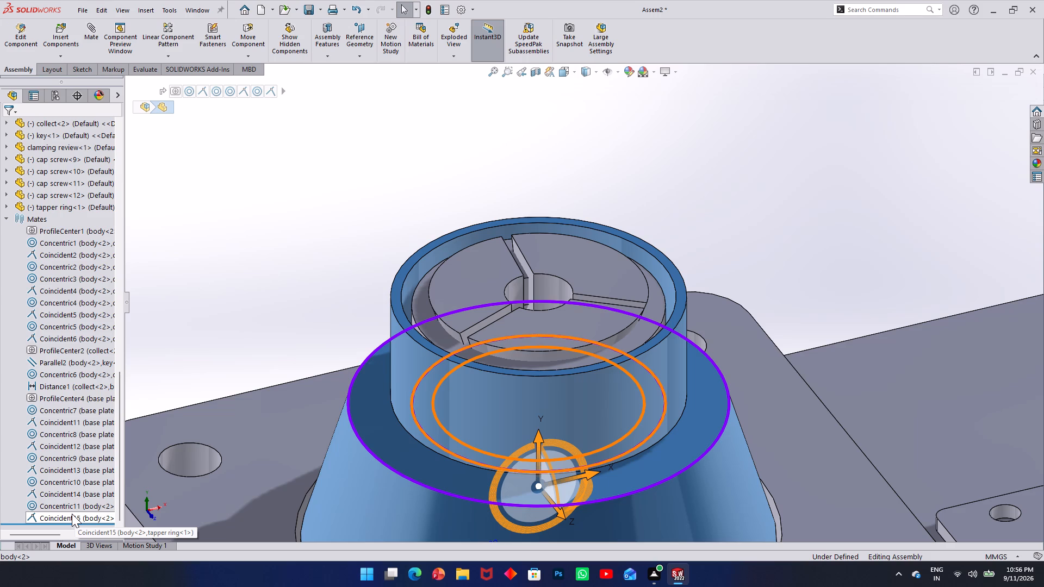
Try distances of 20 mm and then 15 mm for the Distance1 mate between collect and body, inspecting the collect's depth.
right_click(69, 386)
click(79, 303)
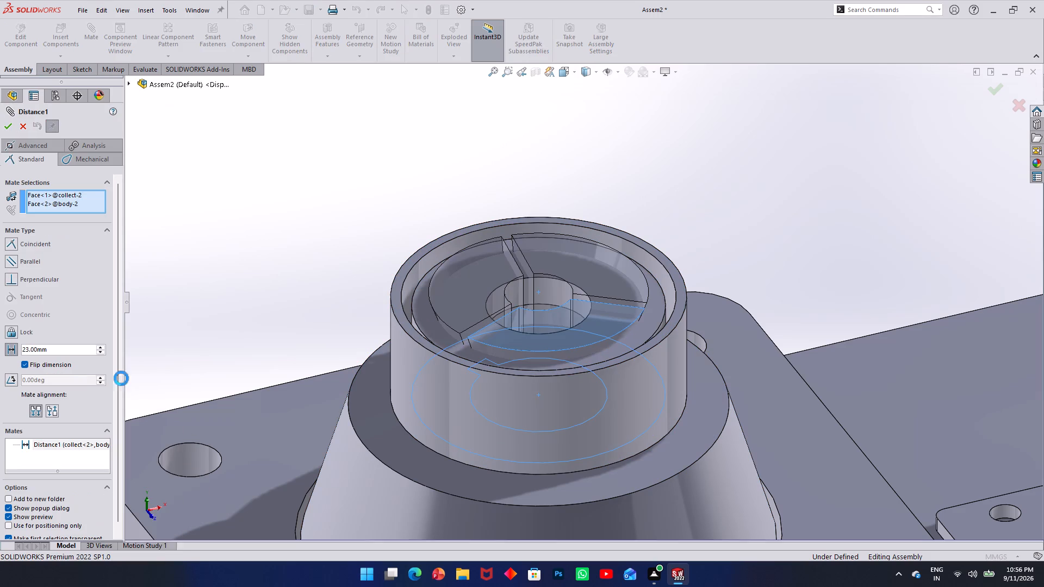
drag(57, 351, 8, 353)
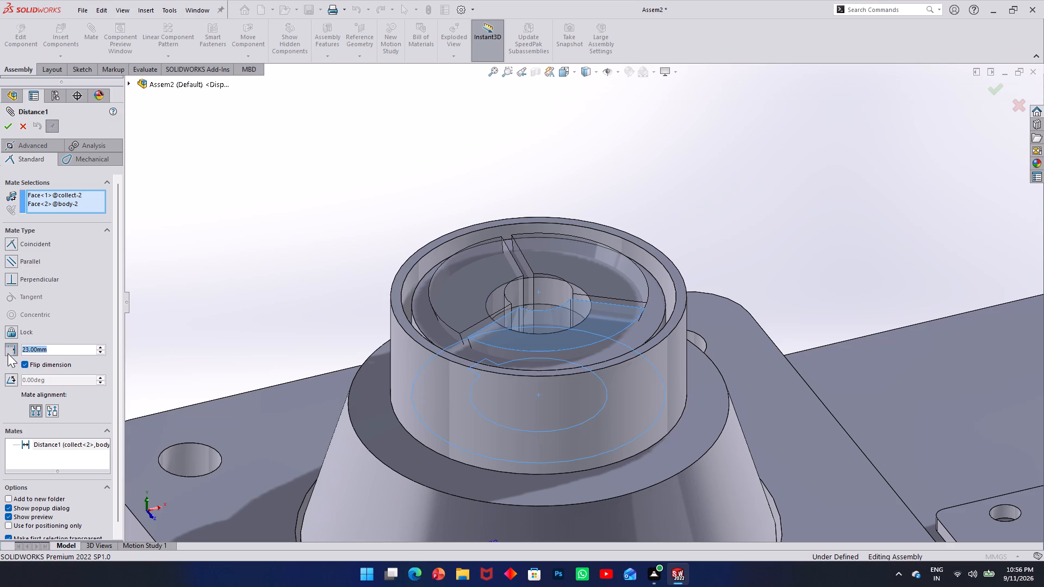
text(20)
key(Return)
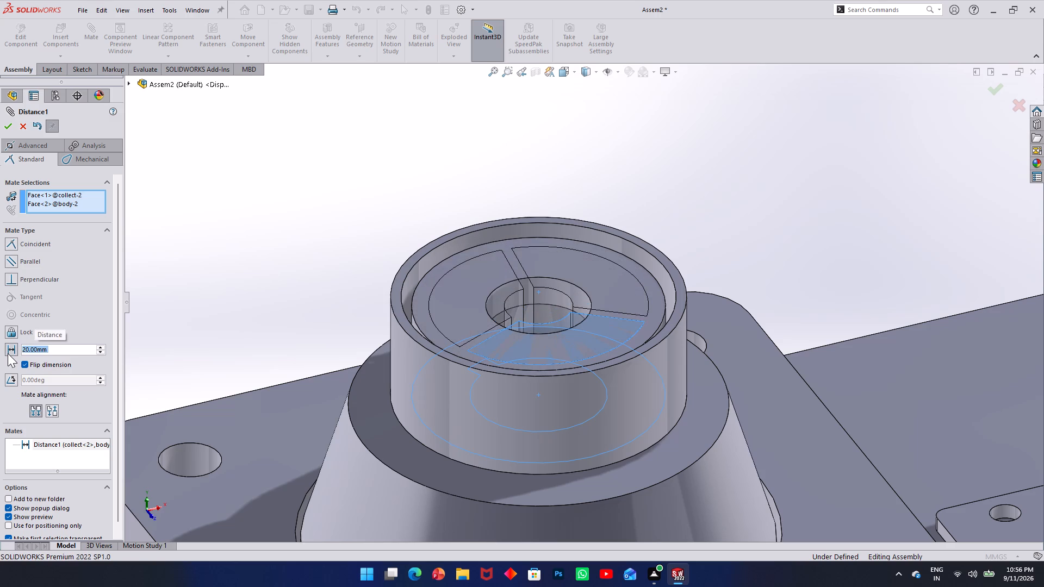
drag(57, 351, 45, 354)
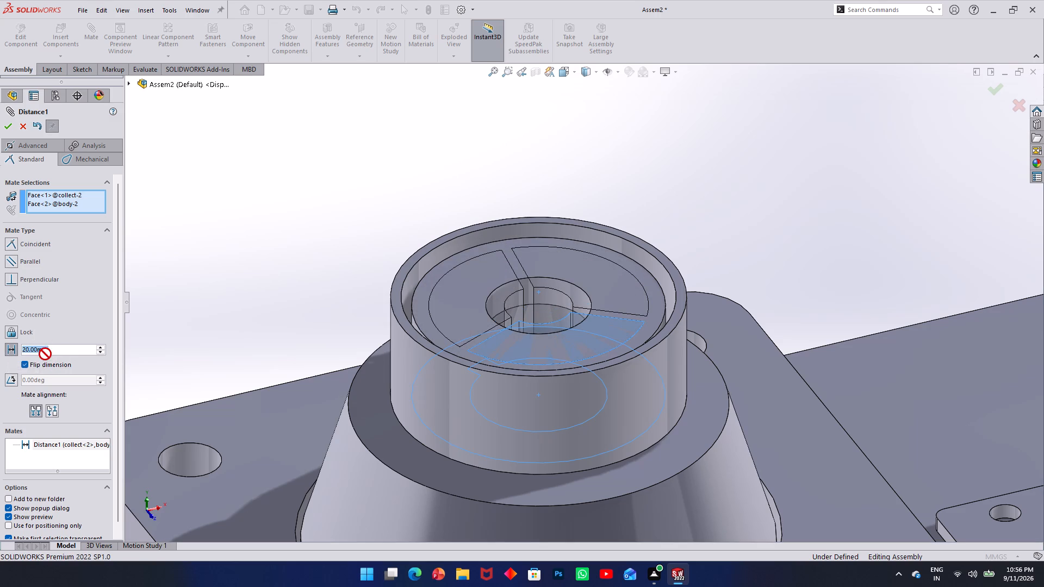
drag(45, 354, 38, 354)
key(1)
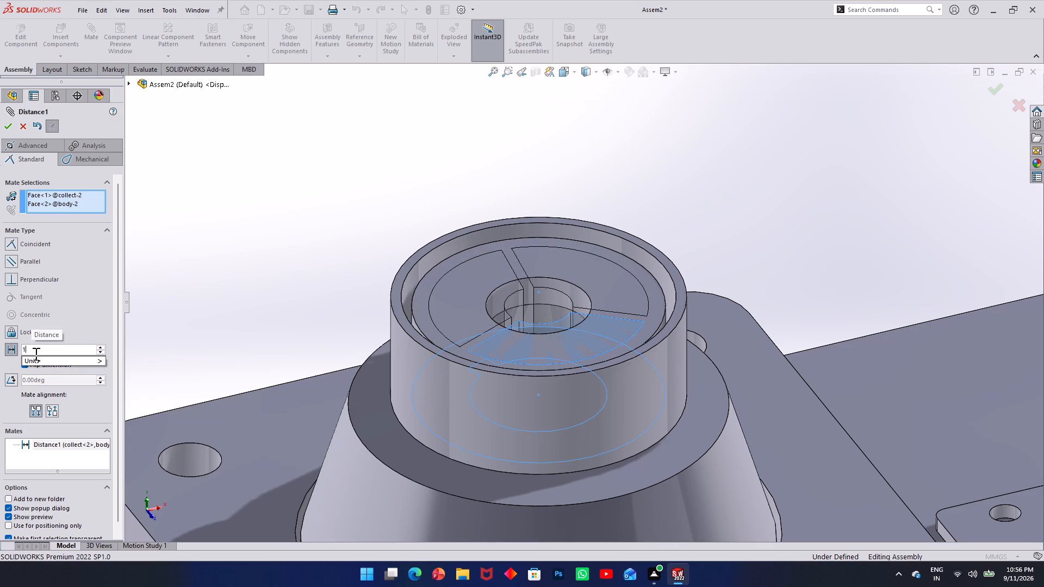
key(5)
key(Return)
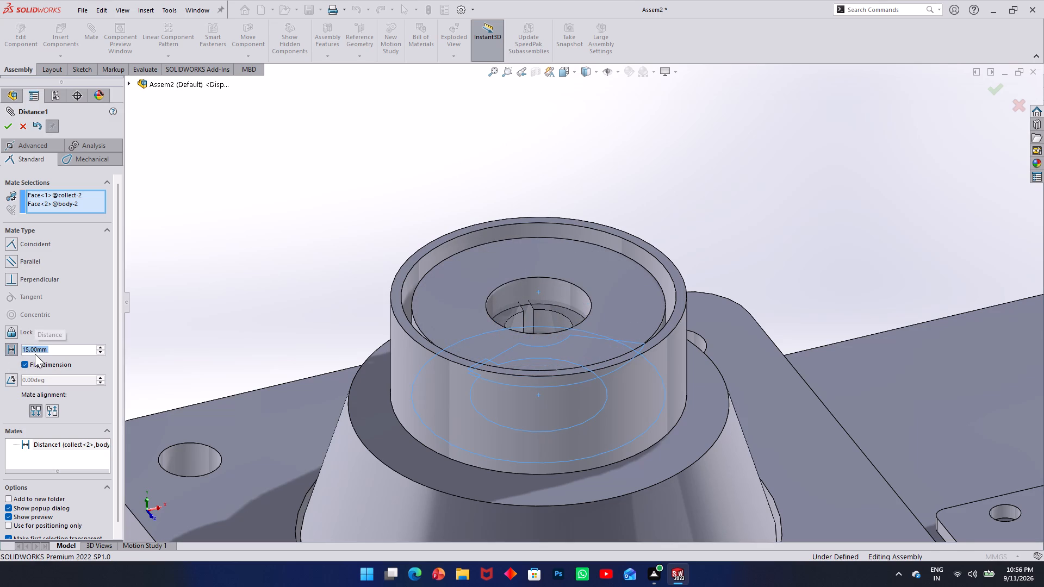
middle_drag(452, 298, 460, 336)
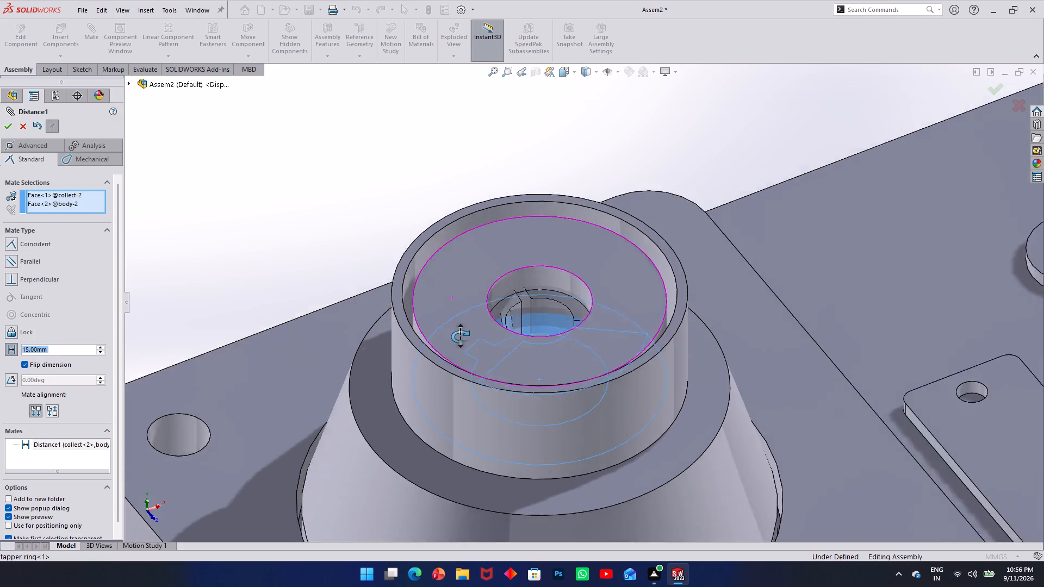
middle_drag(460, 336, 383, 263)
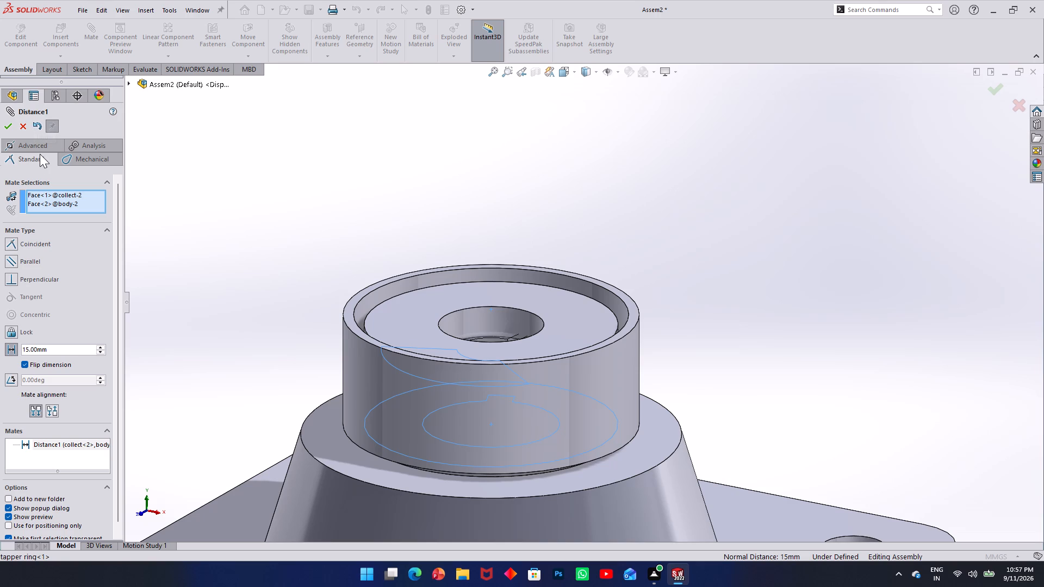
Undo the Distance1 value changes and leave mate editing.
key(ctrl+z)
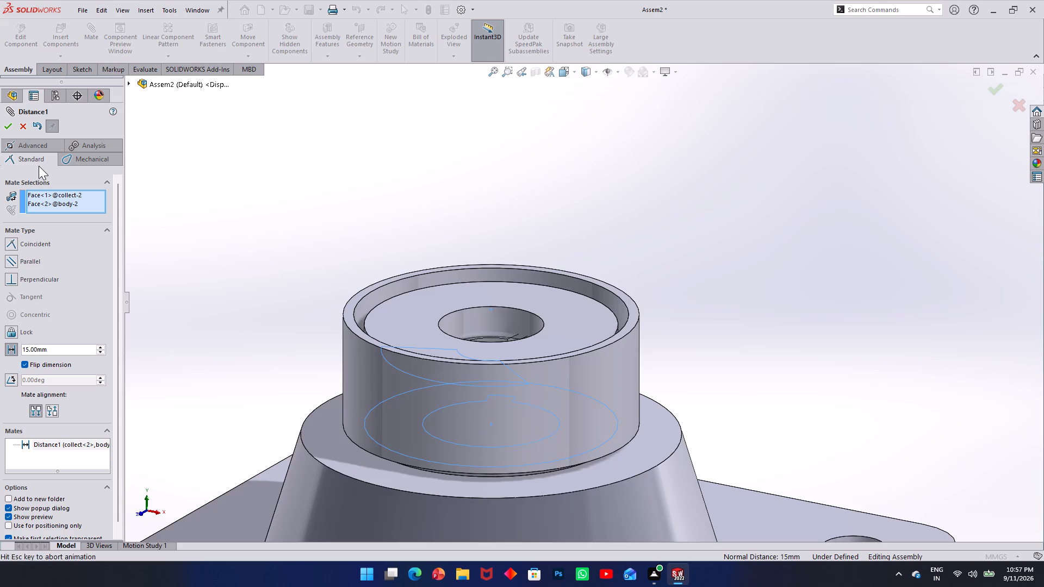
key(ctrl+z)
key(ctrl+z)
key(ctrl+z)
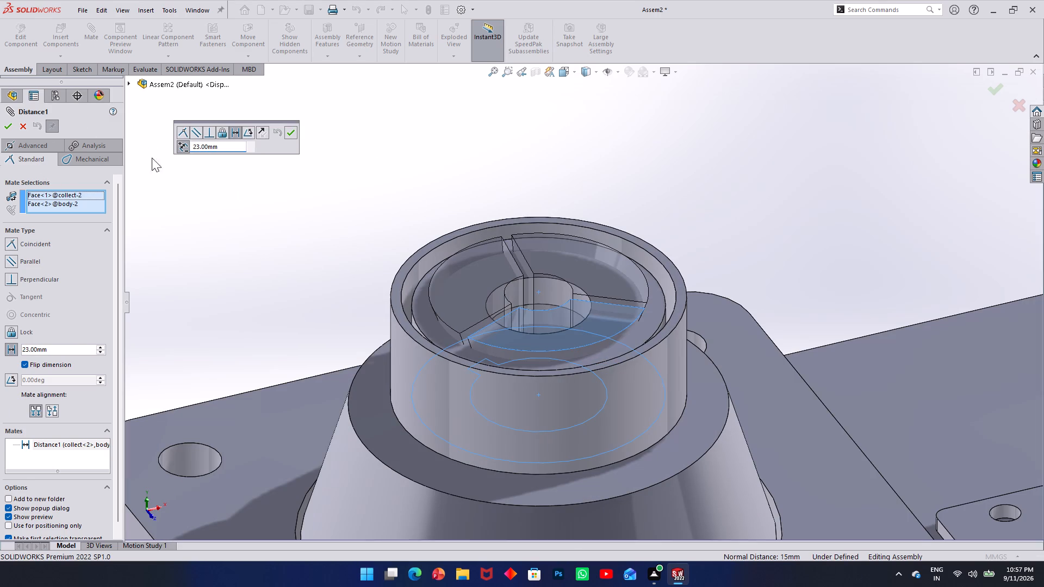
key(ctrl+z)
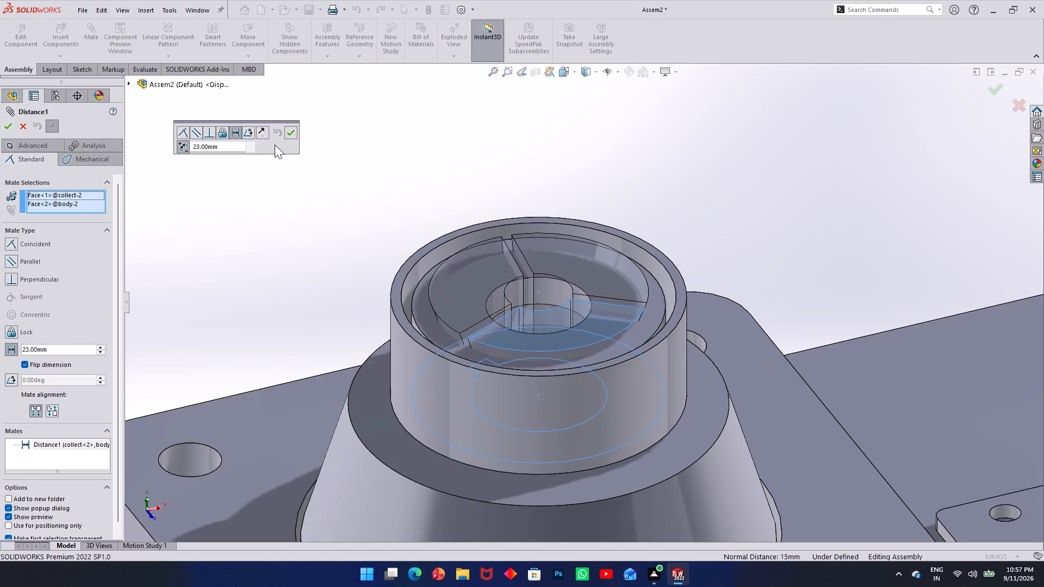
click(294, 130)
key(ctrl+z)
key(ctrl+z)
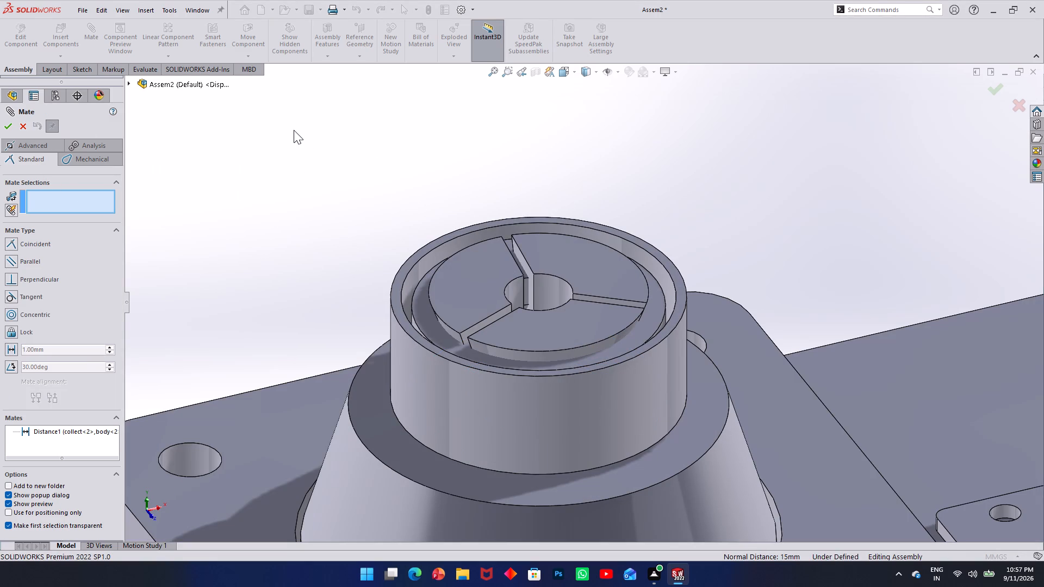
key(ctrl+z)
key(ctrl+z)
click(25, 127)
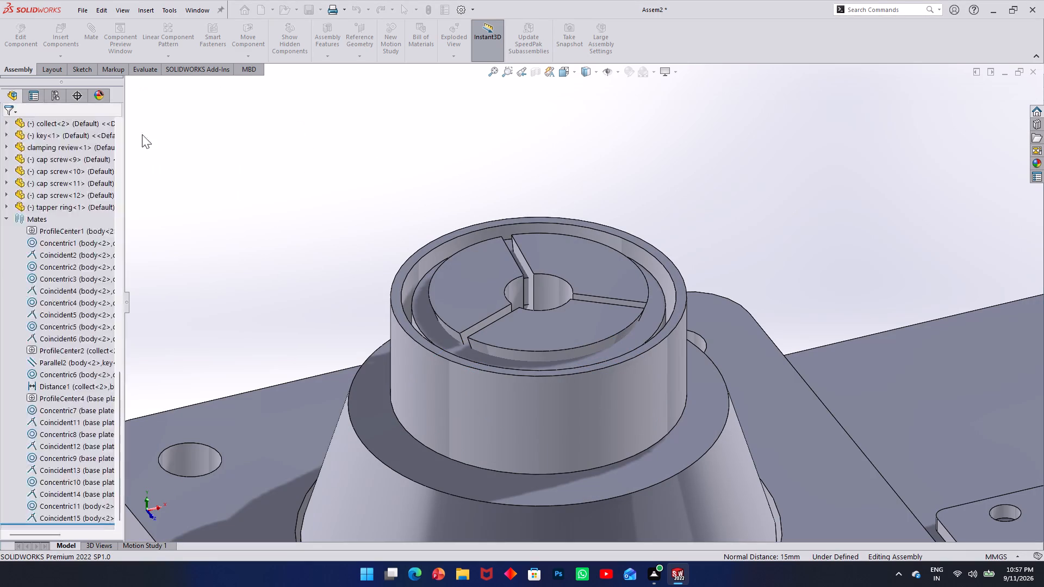
Undo the tapper ring's concentric and coincident mates with the body so the ring is released.
scroll(504, 226, up, 2)
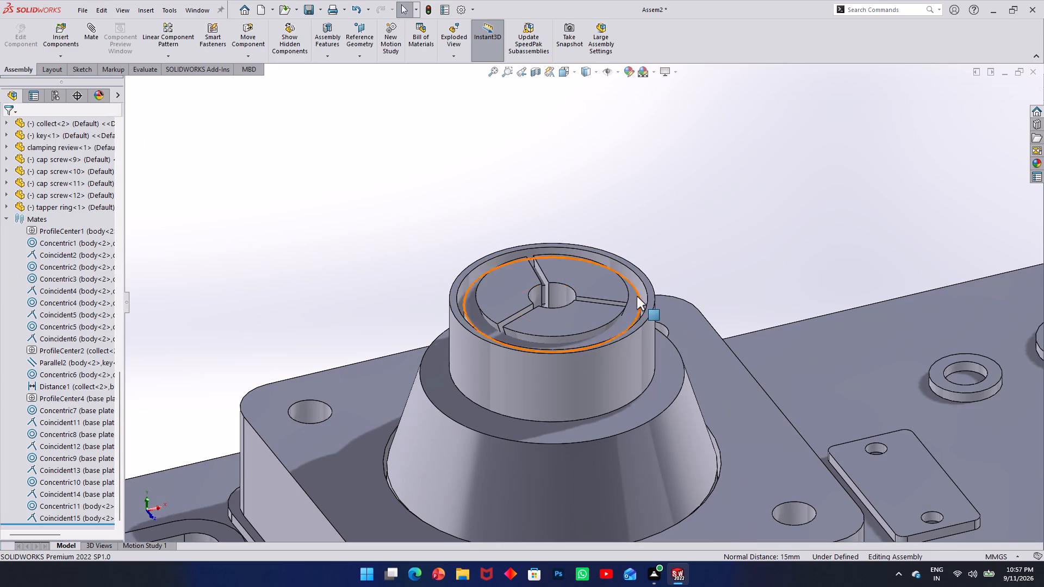
key(ctrl+z)
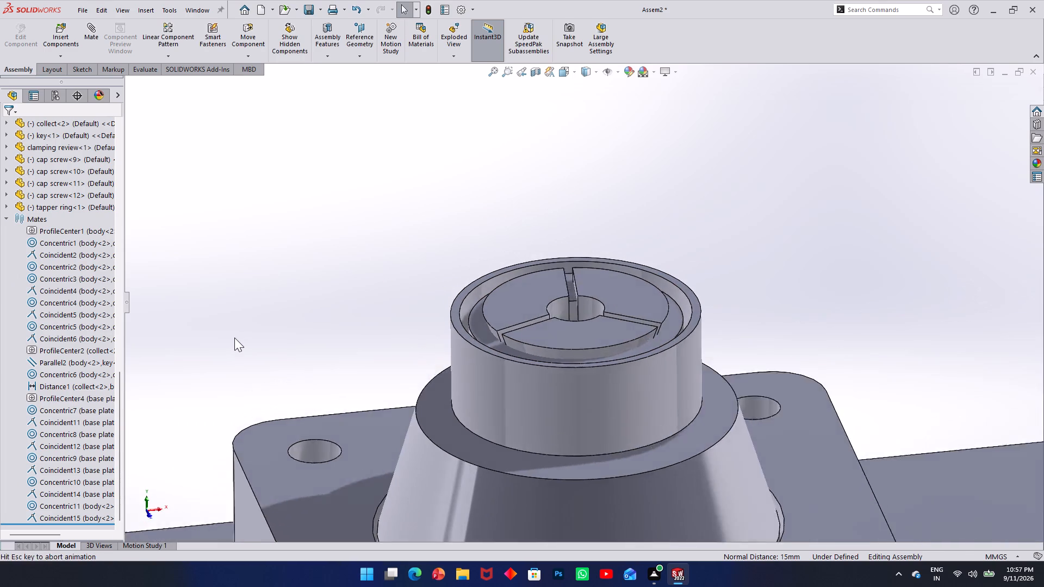
key(ctrl+z)
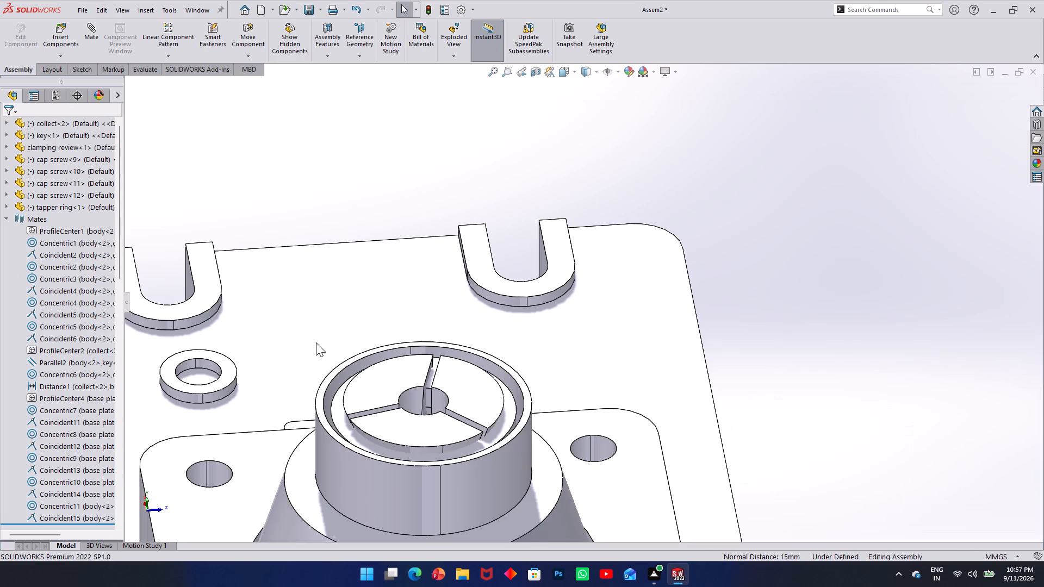
Move the freed tapper ring up and away from the body, clear of the base plate.
scroll(380, 364, up, 5)
middle_drag(488, 316, 473, 326)
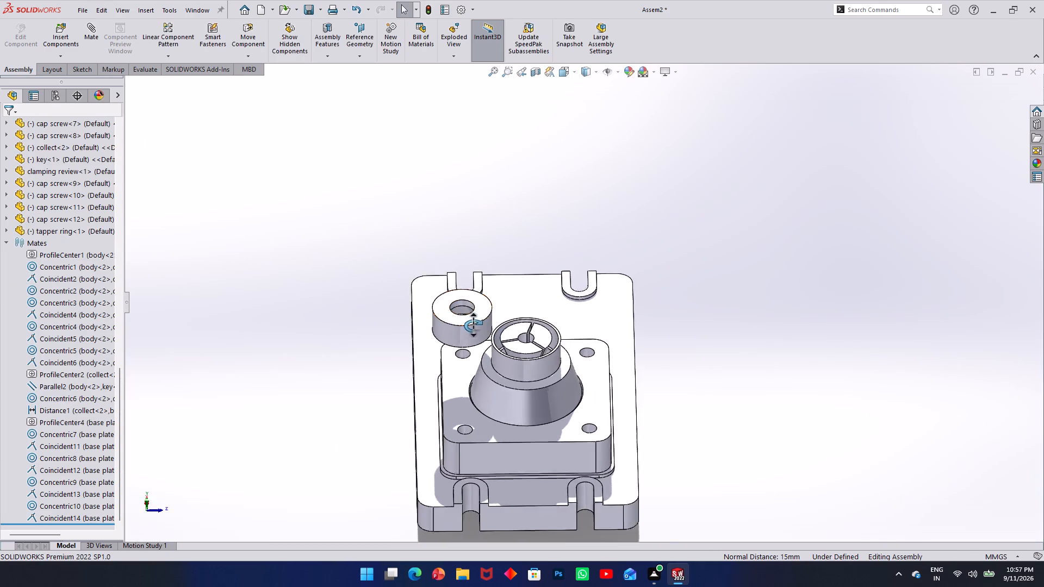
middle_drag(473, 326, 397, 282)
middle_drag(463, 405, 477, 502)
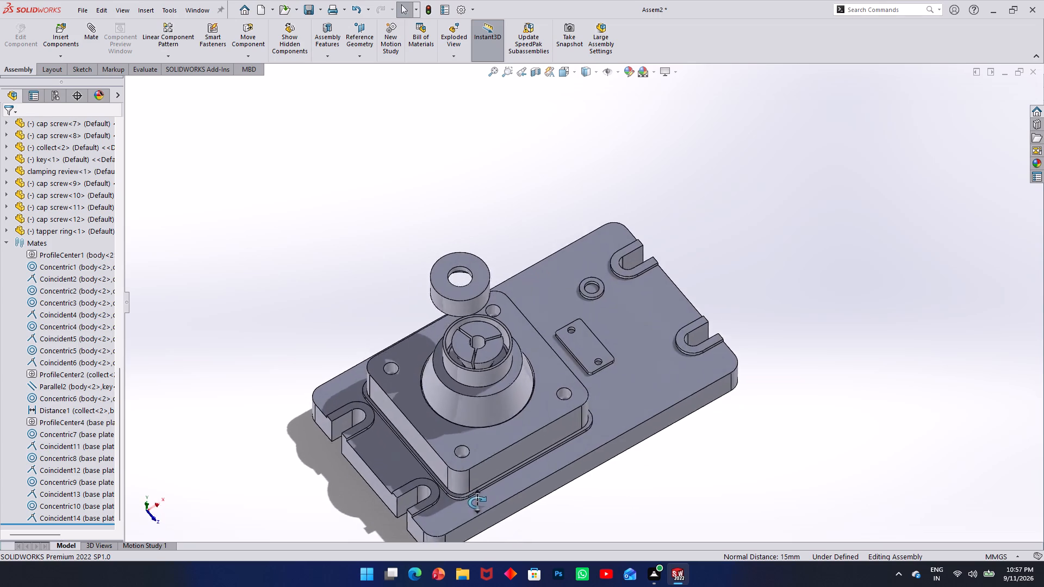
middle_drag(477, 502, 484, 502)
scroll(470, 431, up, 2)
scroll(513, 291, down, 4)
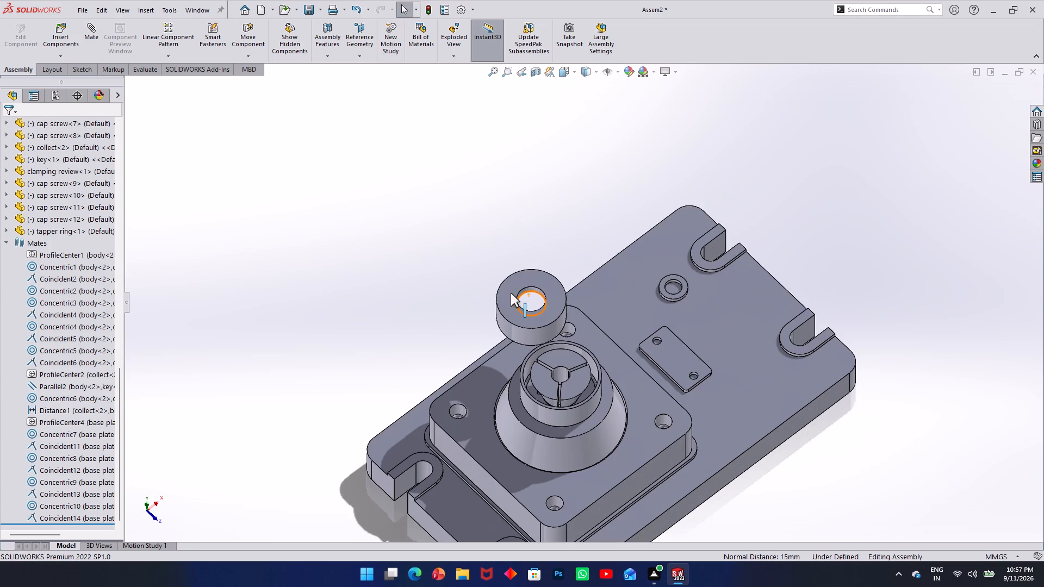
drag(511, 290, 536, 228)
drag(529, 254, 544, 155)
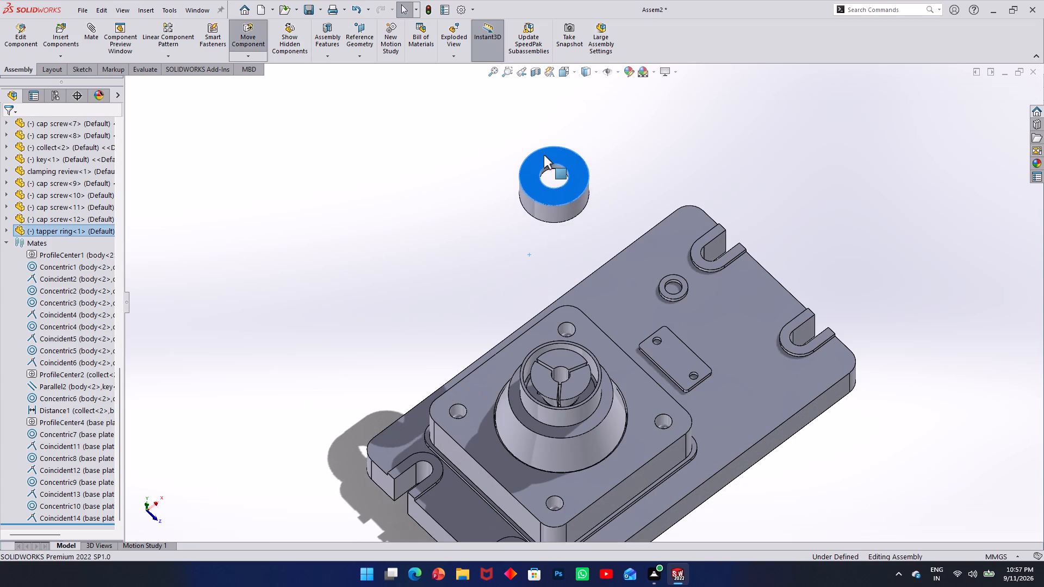
drag(544, 155, 544, 154)
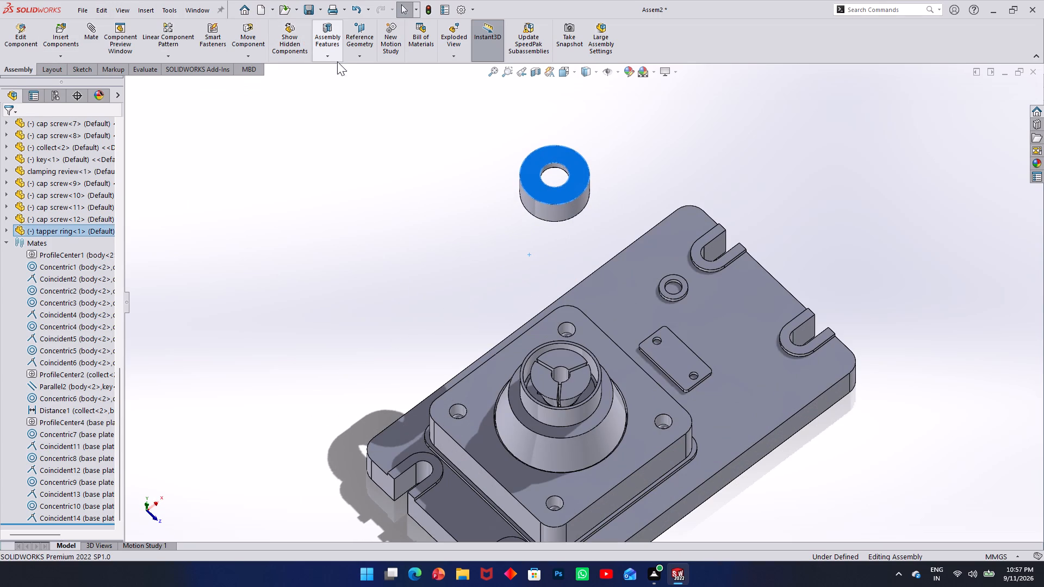
Rotate the freed tapper ring by free drag so its wide tapered opening faces up.
click(331, 59)
click(244, 52)
click(254, 57)
click(266, 82)
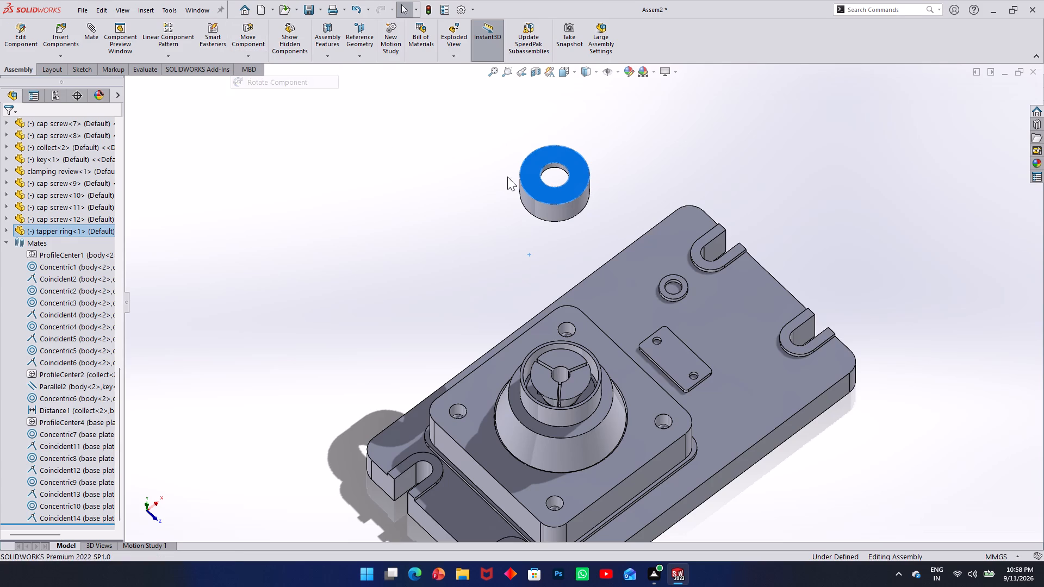
drag(523, 170, 729, 27)
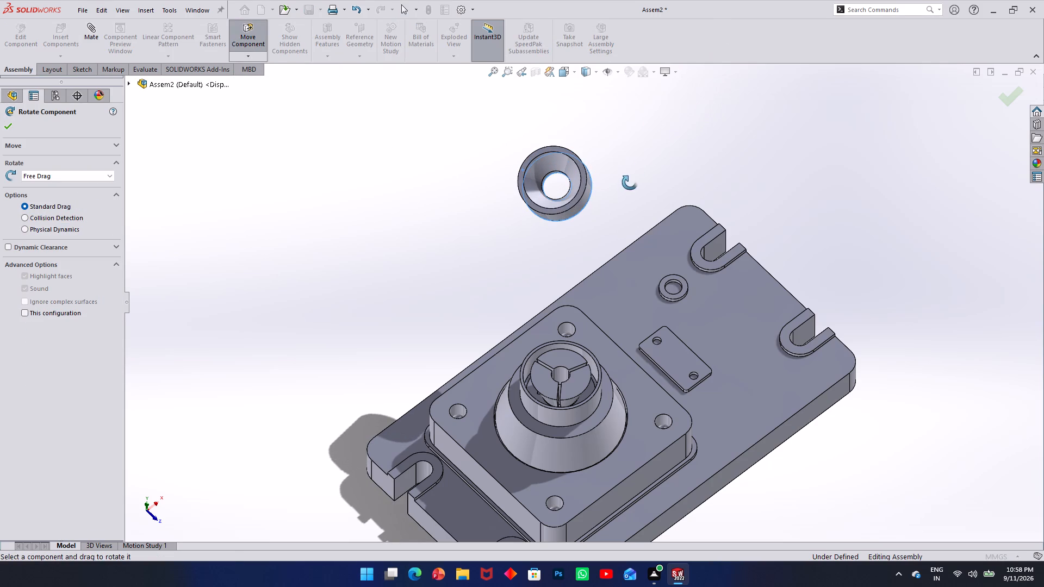
drag(574, 186, 581, 135)
scroll(551, 200, down, 3)
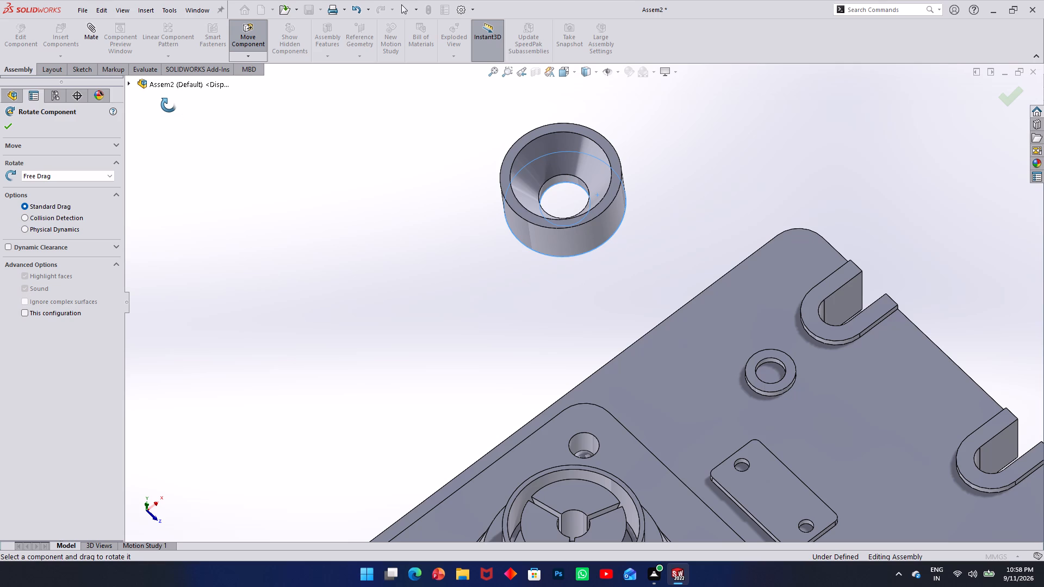
scroll(639, 207, down, 2)
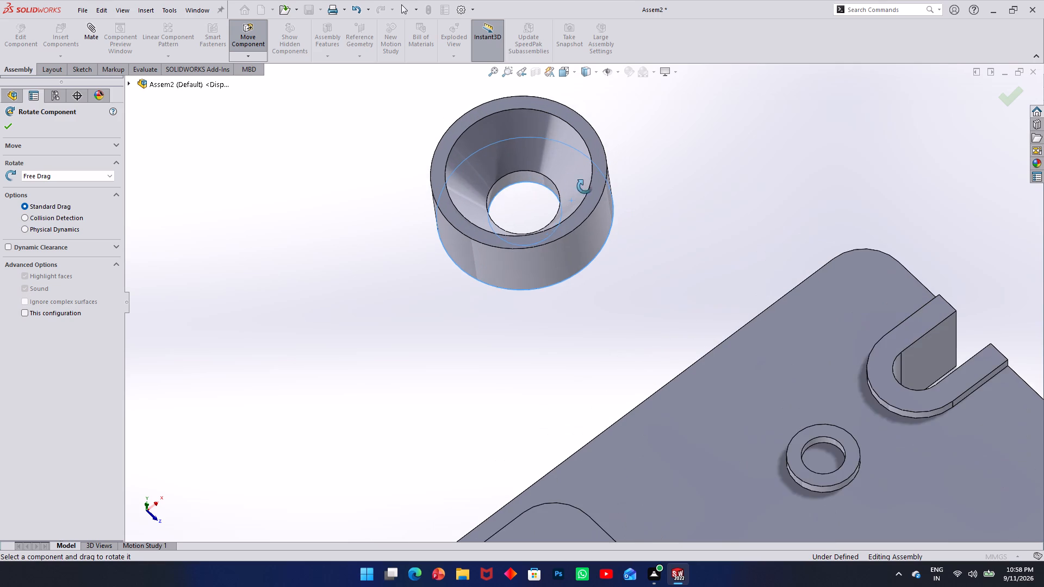
scroll(556, 186, up, 3)
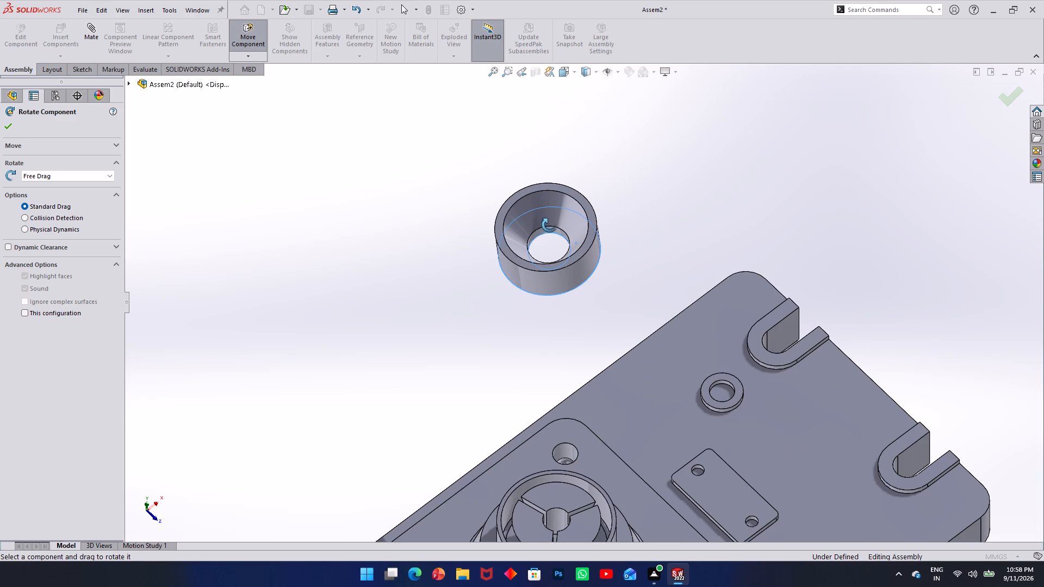
scroll(564, 246, down, 2)
scroll(561, 240, up, 2)
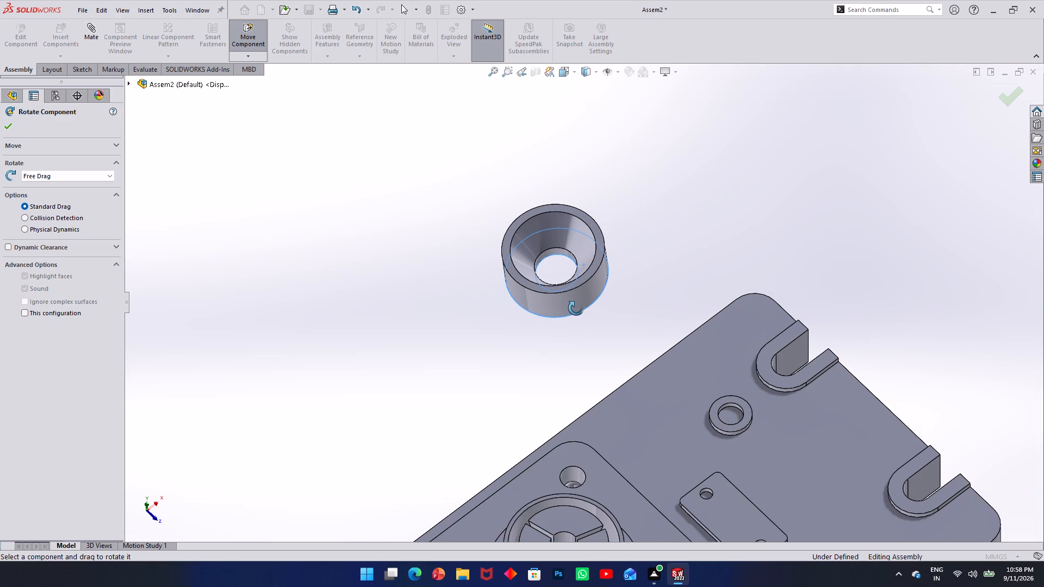
click(576, 308)
click(8, 125)
Add a concentric mate between the tapper ring's outer cylindrical face and the inner bore of the body's collar.
click(96, 39)
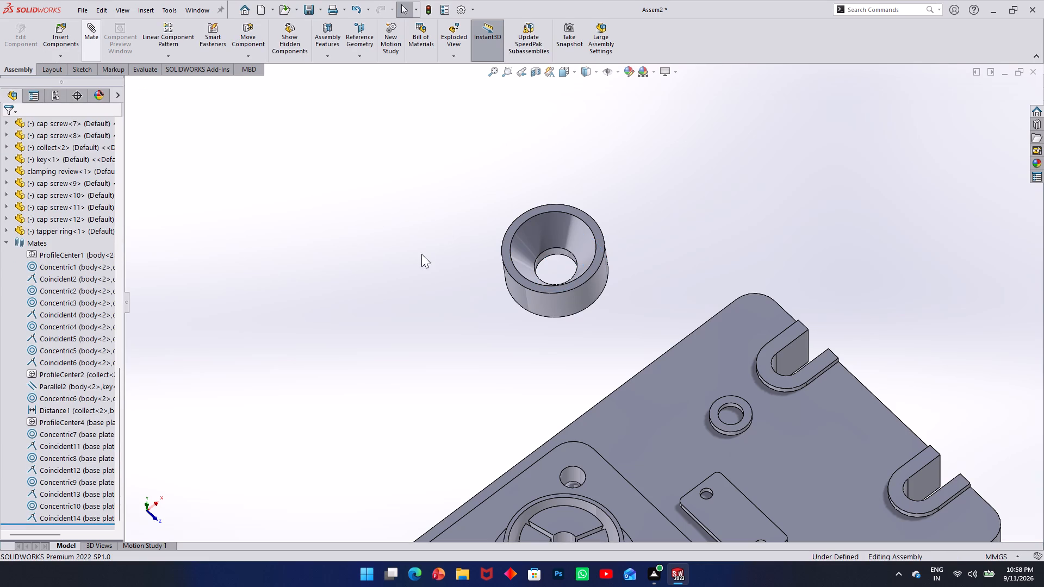
click(589, 299)
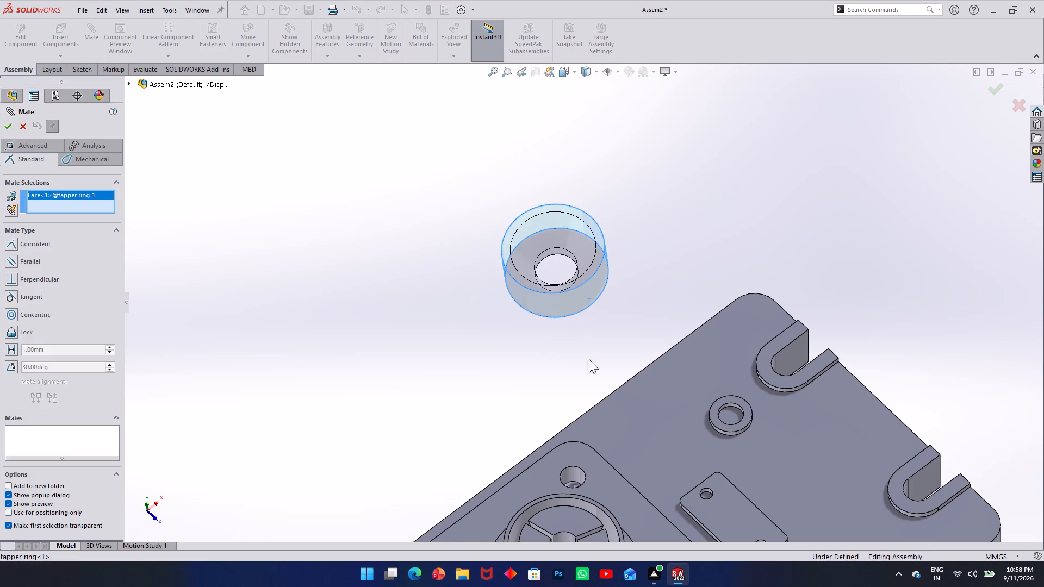
scroll(595, 374, up, 4)
scroll(585, 453, down, 3)
scroll(605, 380, down, 3)
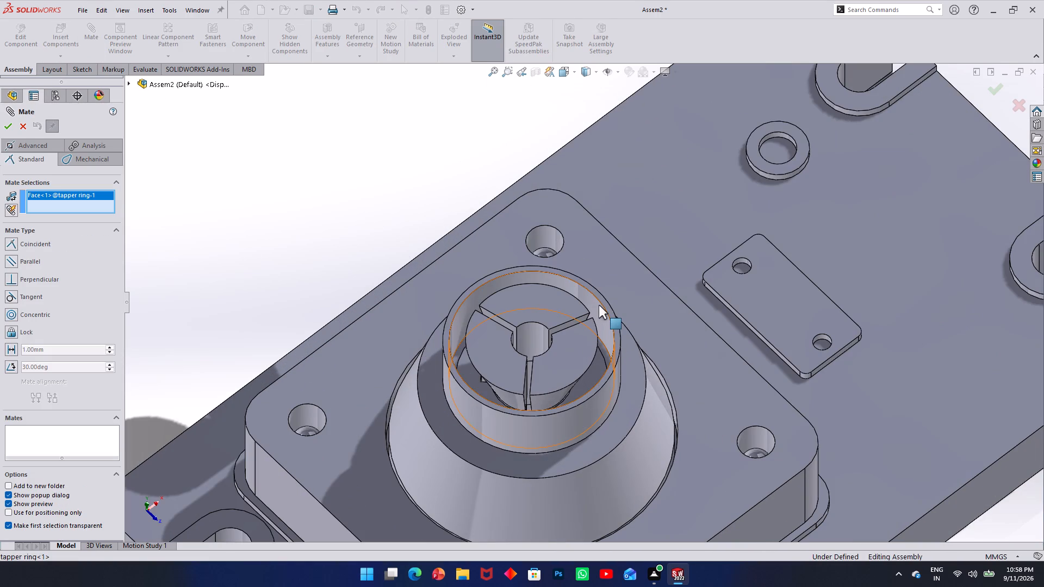
click(599, 305)
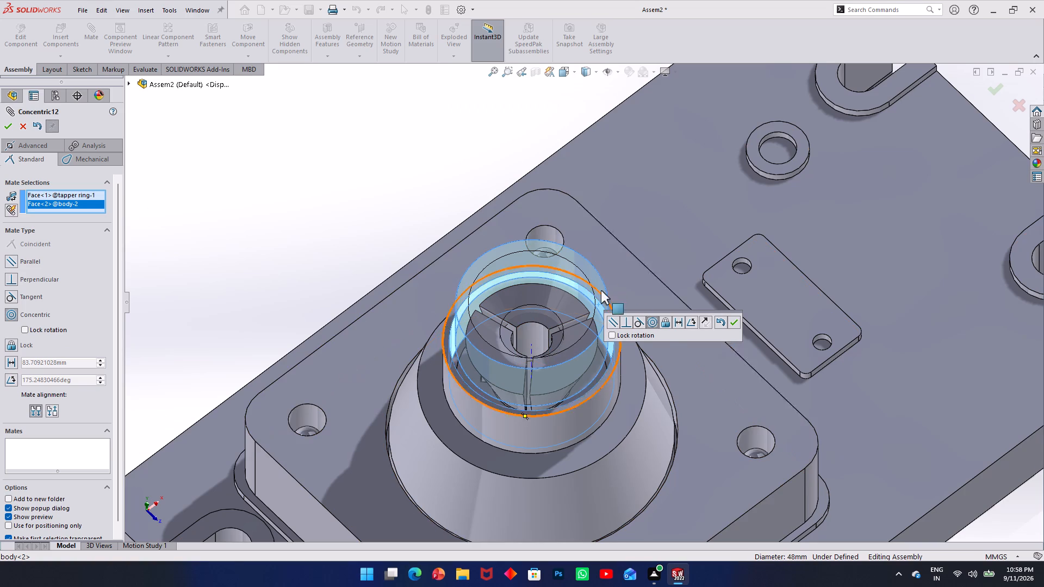
click(734, 324)
Lift the ring clear along its axis and mate its flat bottom face coincident with the seat face inside the body.
drag(552, 348, 546, 310)
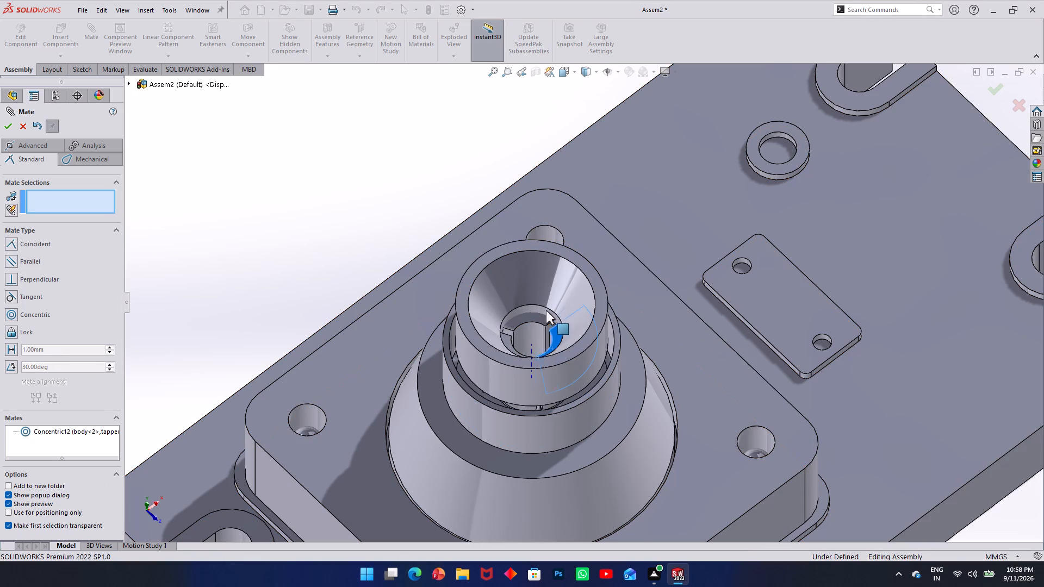
drag(546, 310, 546, 307)
drag(532, 278, 521, 195)
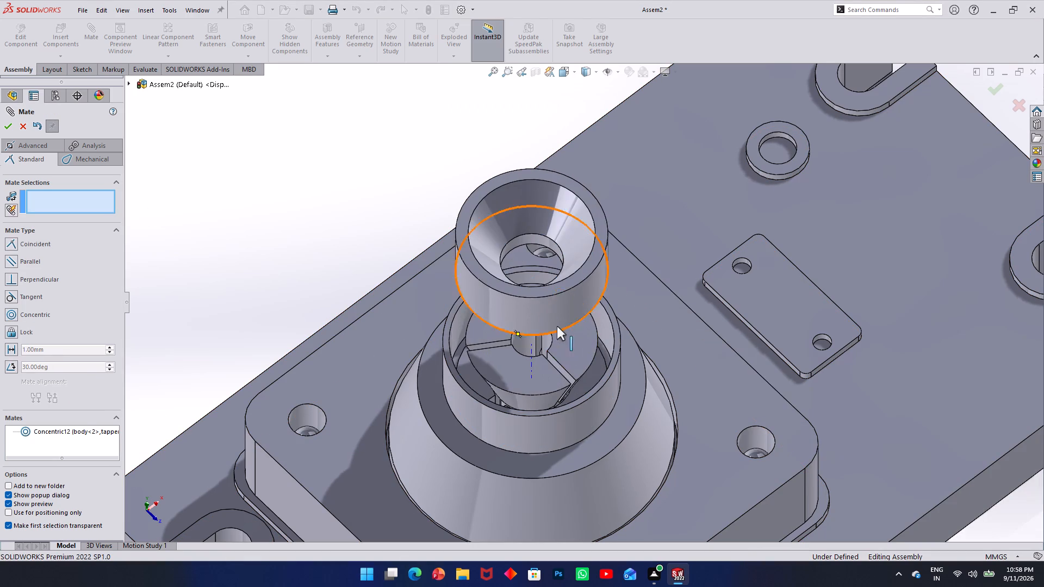
middle_drag(556, 326, 528, 98)
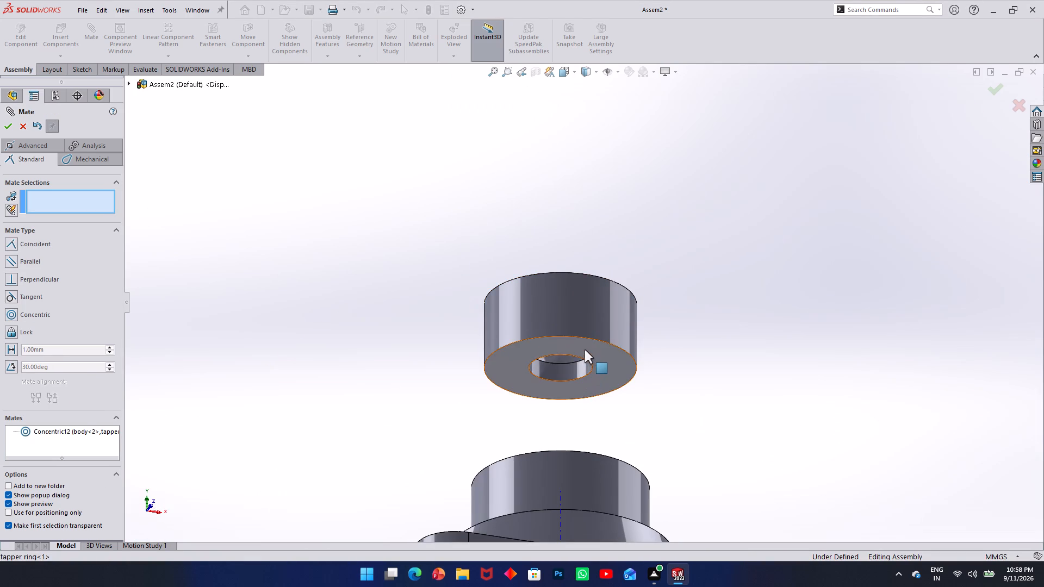
click(585, 349)
scroll(584, 408, up, 3)
middle_drag(579, 379, 649, 586)
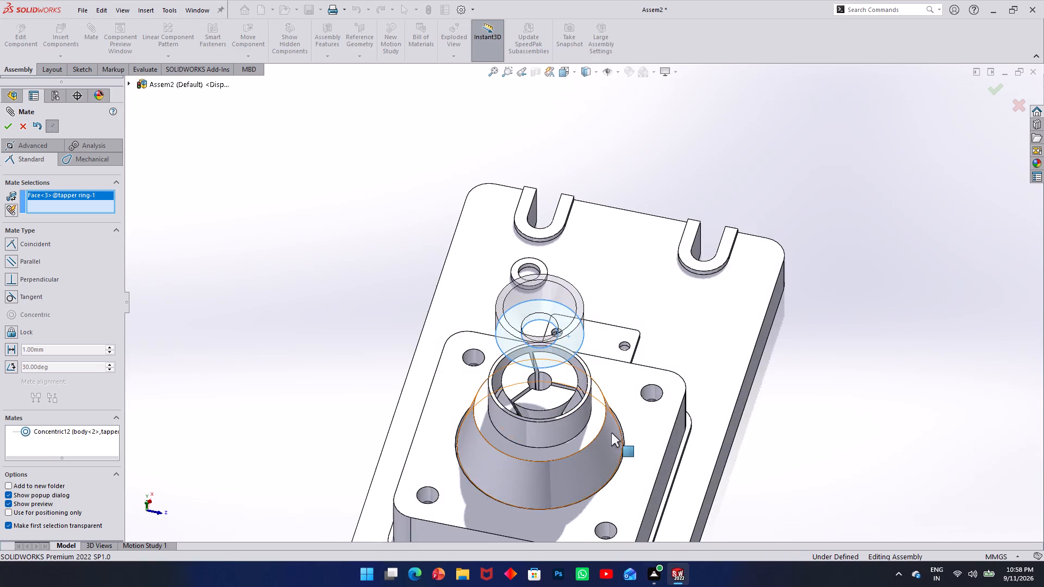
scroll(585, 417, down, 4)
middle_drag(564, 366, 601, 432)
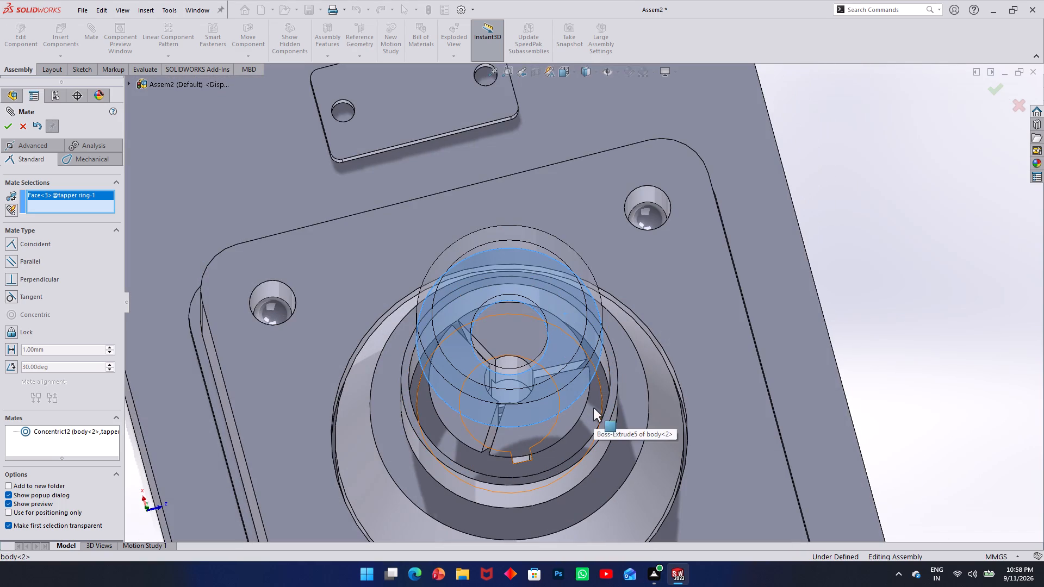
click(593, 405)
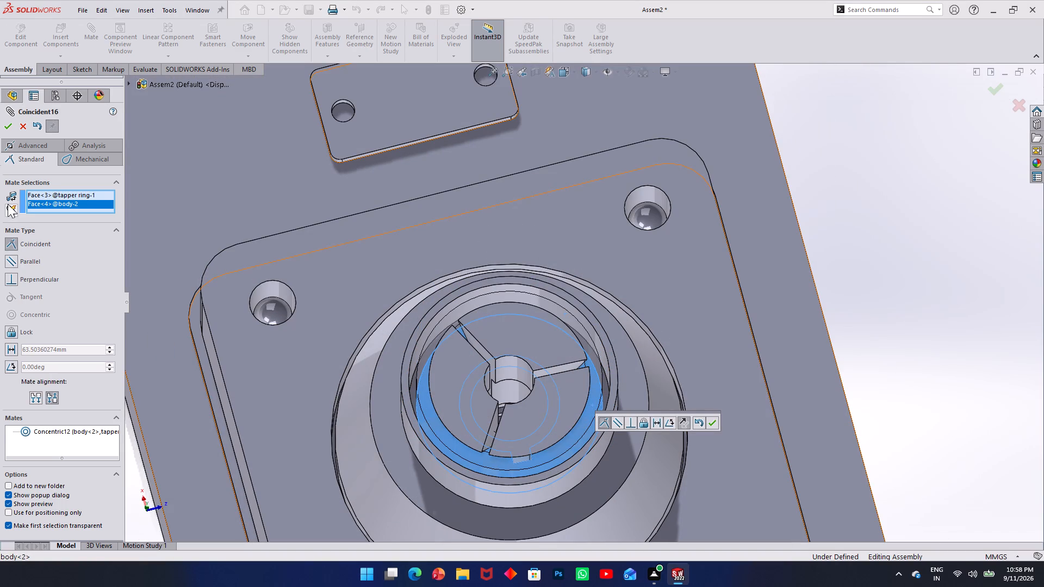
click(714, 423)
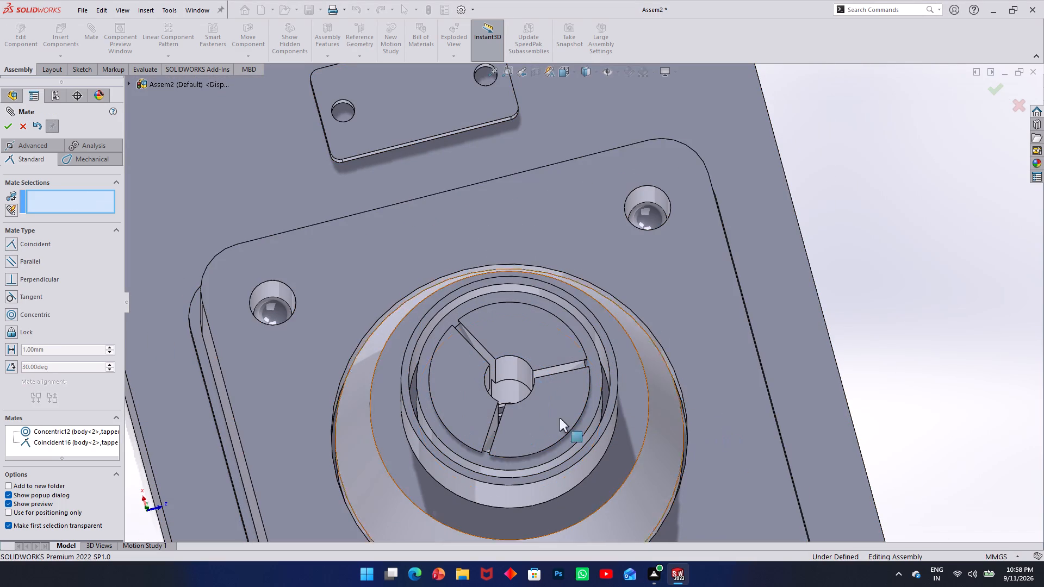
Examine how the reseated tapper ring and the collect sit in the body's collar, then finish mating.
middle_drag(539, 394, 496, 297)
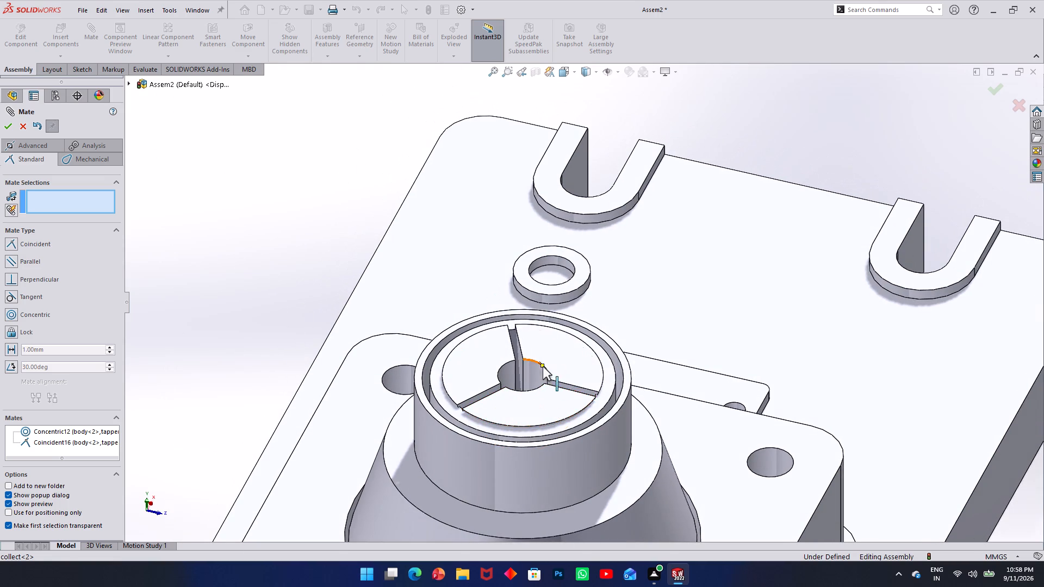
drag(575, 370, 453, 300)
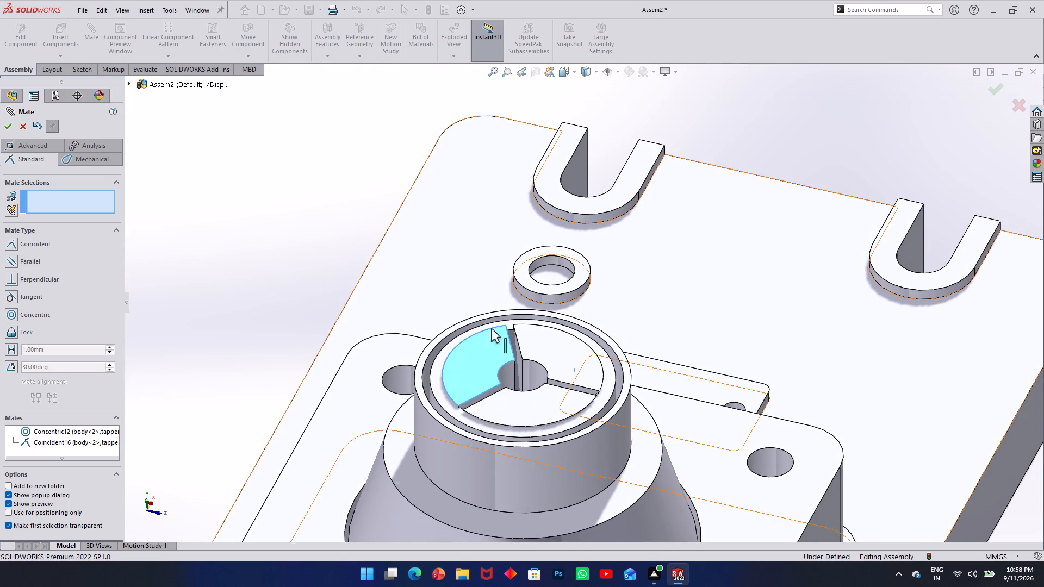
middle_drag(663, 378, 638, 335)
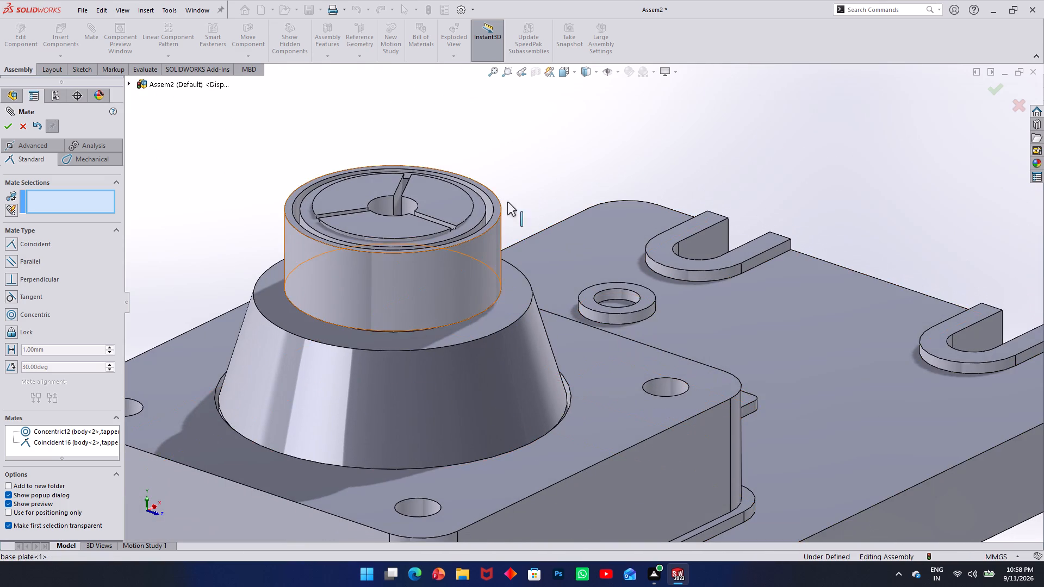
scroll(507, 202, up, 2)
scroll(540, 233, up, 2)
middle_drag(511, 248, 441, 259)
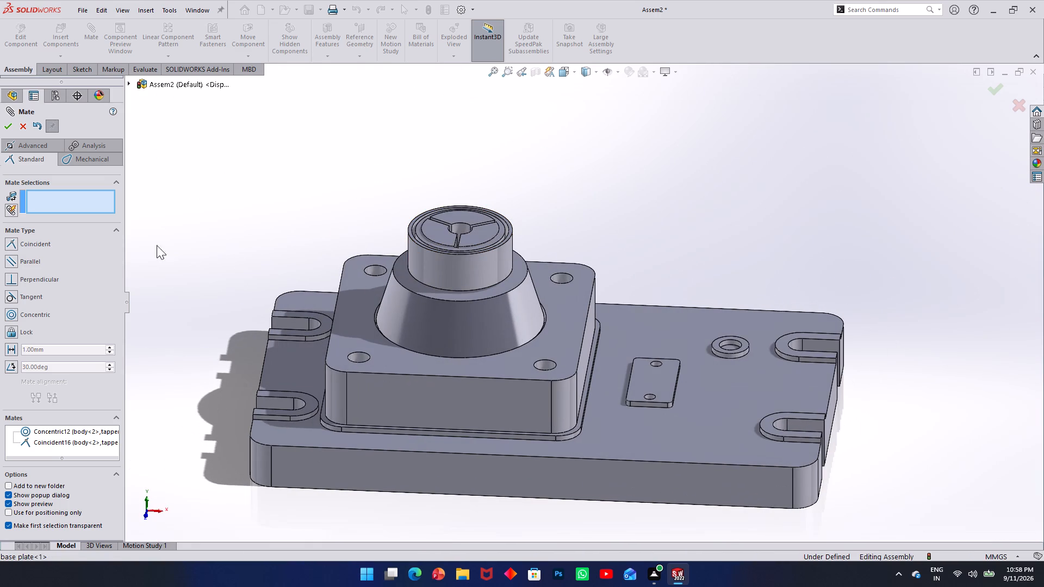
click(2, 127)
scroll(430, 203, down, 3)
scroll(517, 260, up, 3)
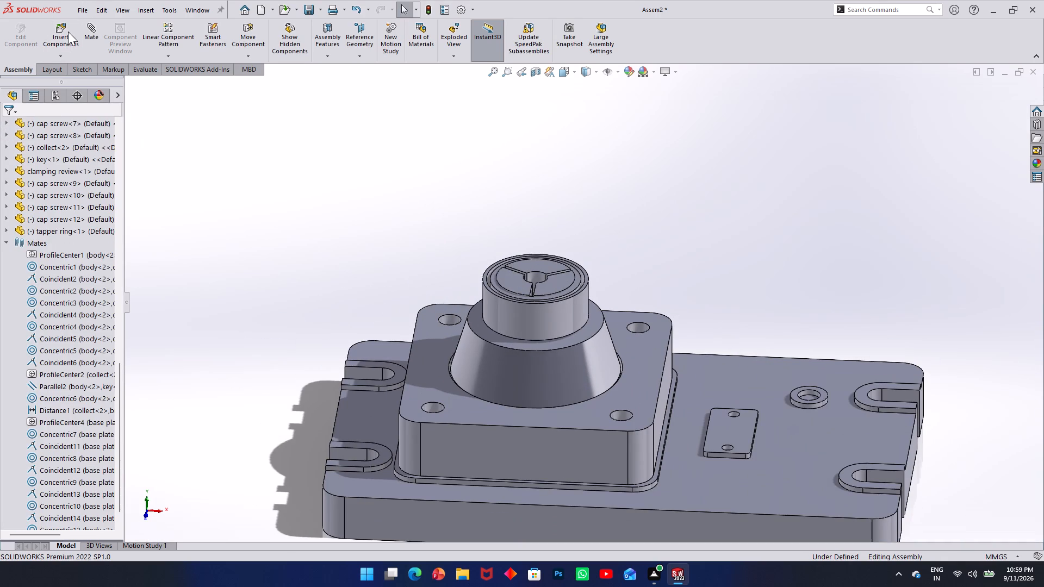
Insert the capstan handle part, turned in 90-degree increments so its axis is vertical and its recess faces down, above the body's collar.
click(68, 32)
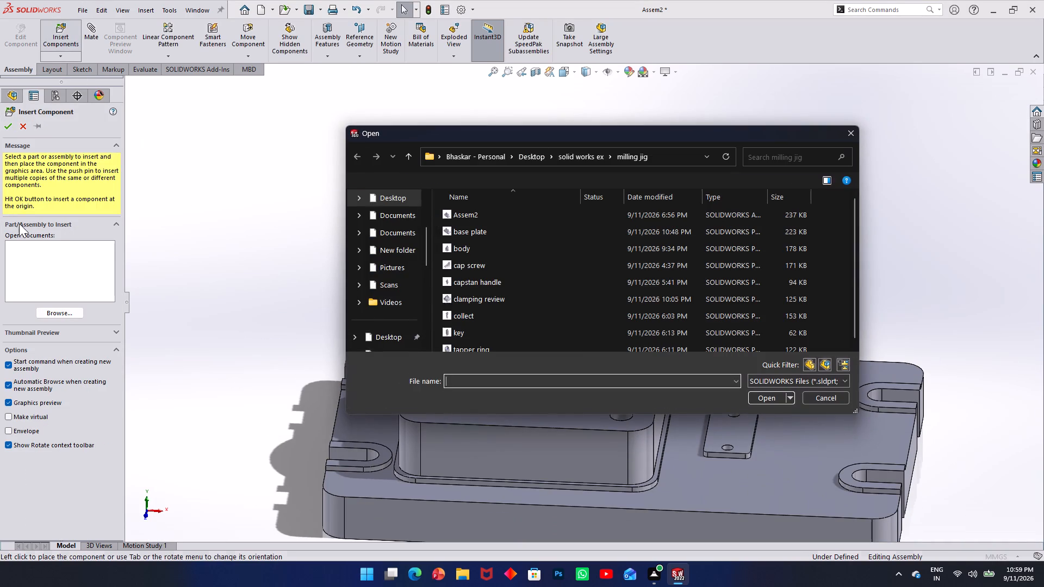
scroll(551, 298, down, 2)
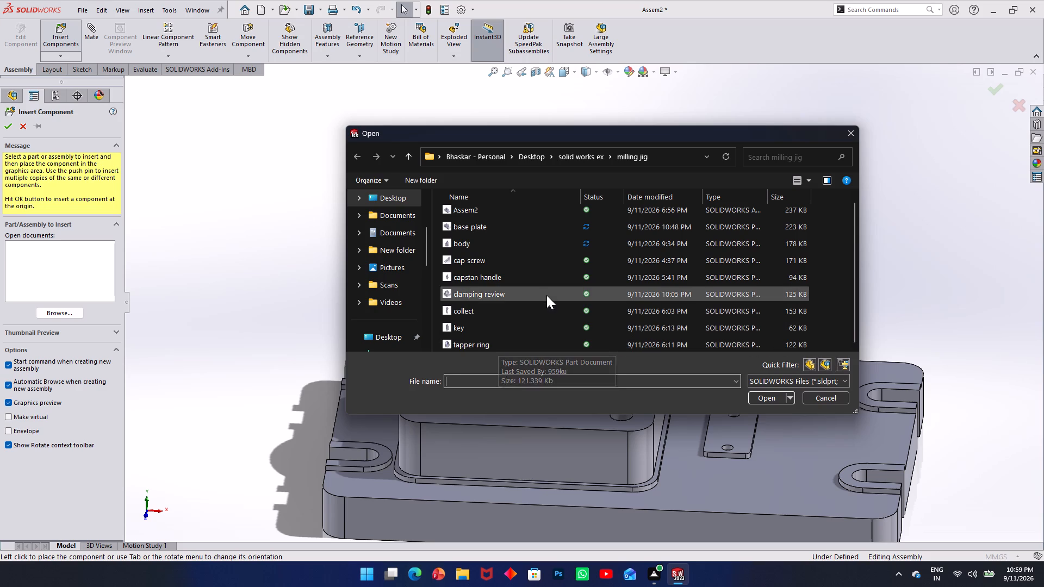
click(507, 273)
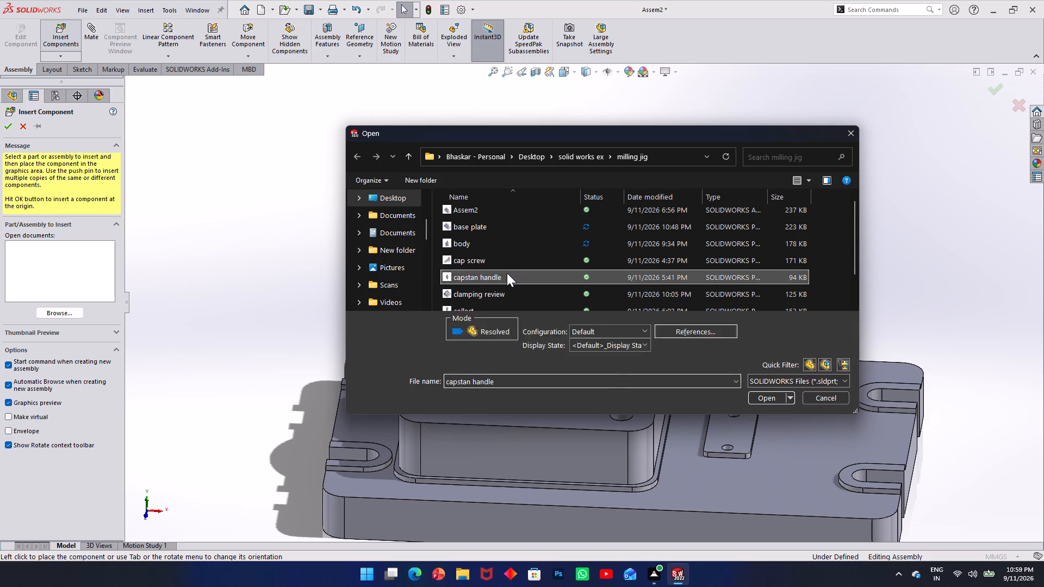
click(776, 401)
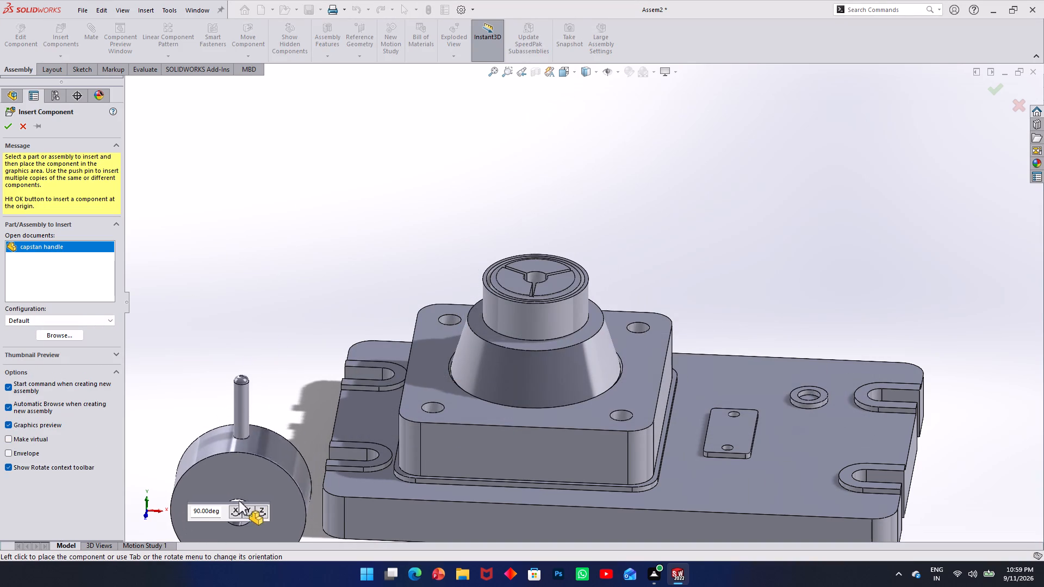
click(247, 511)
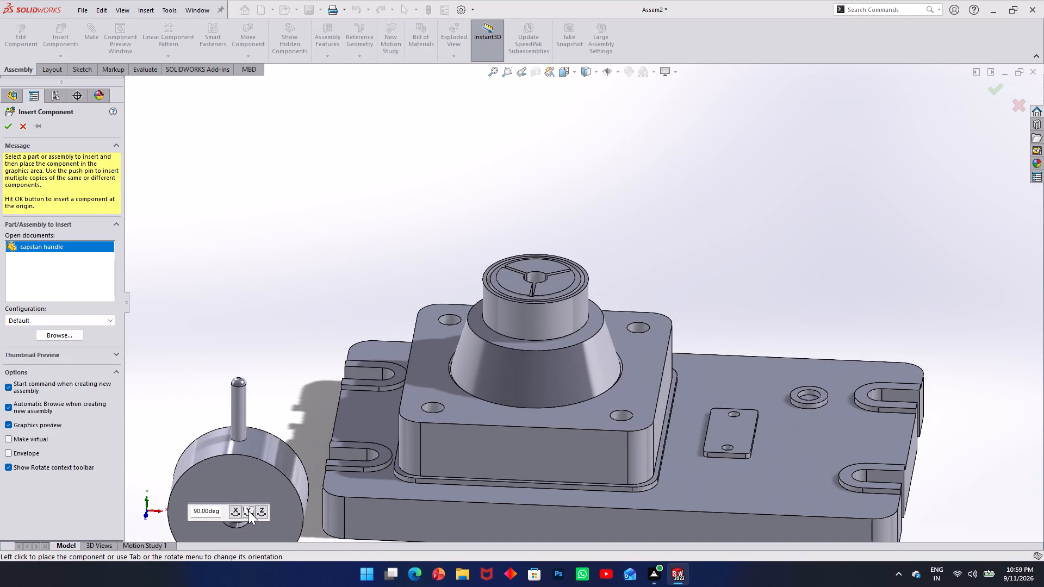
click(248, 511)
click(262, 510)
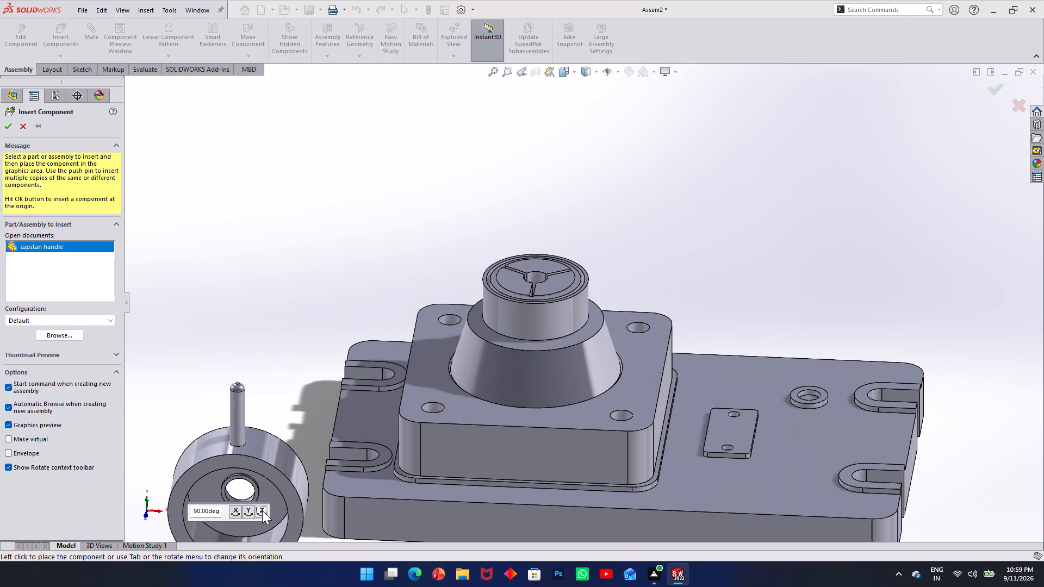
click(239, 512)
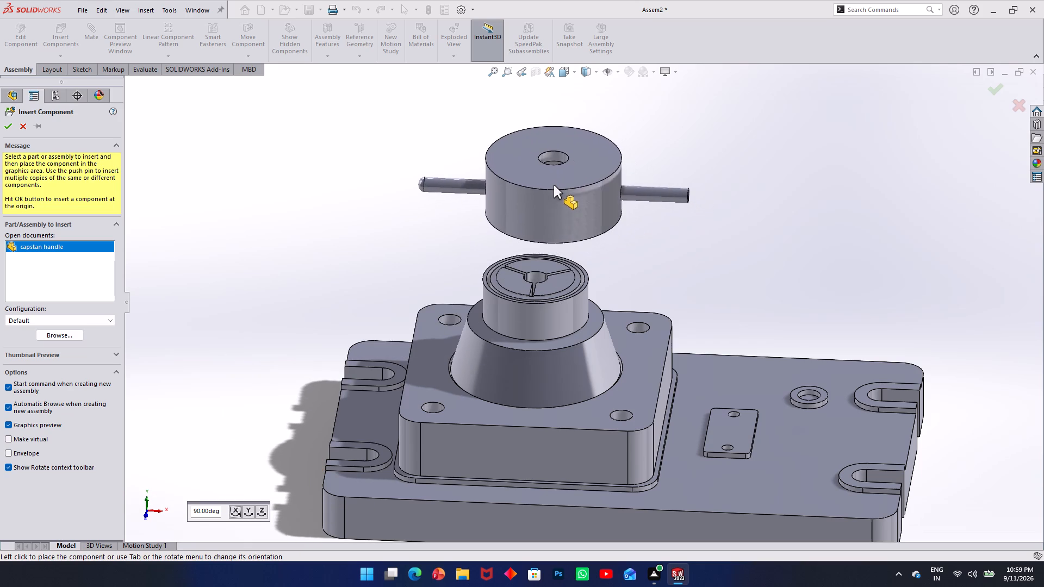
click(552, 185)
middle_drag(499, 290, 486, 222)
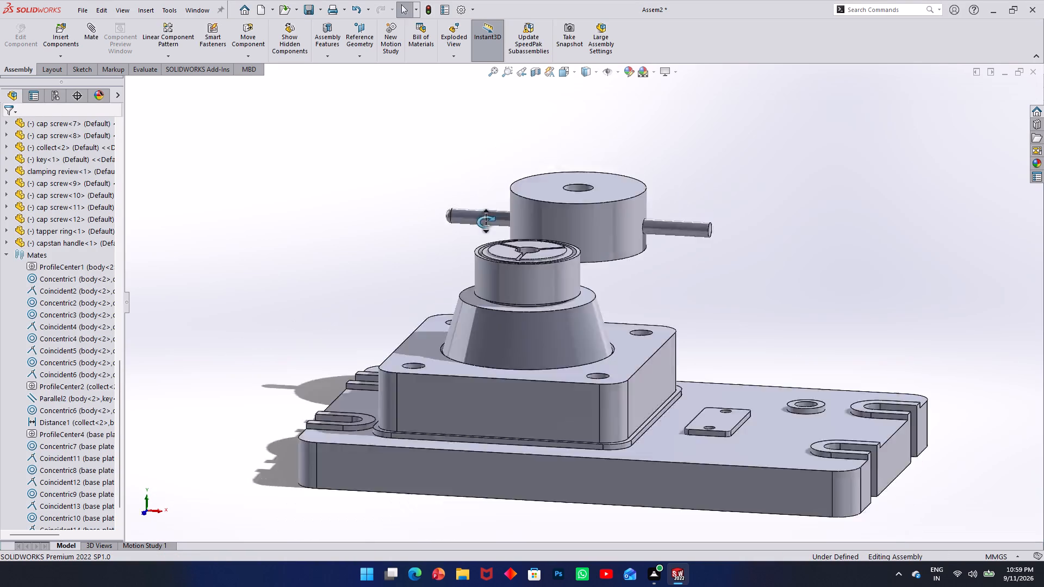
middle_drag(486, 222, 486, 202)
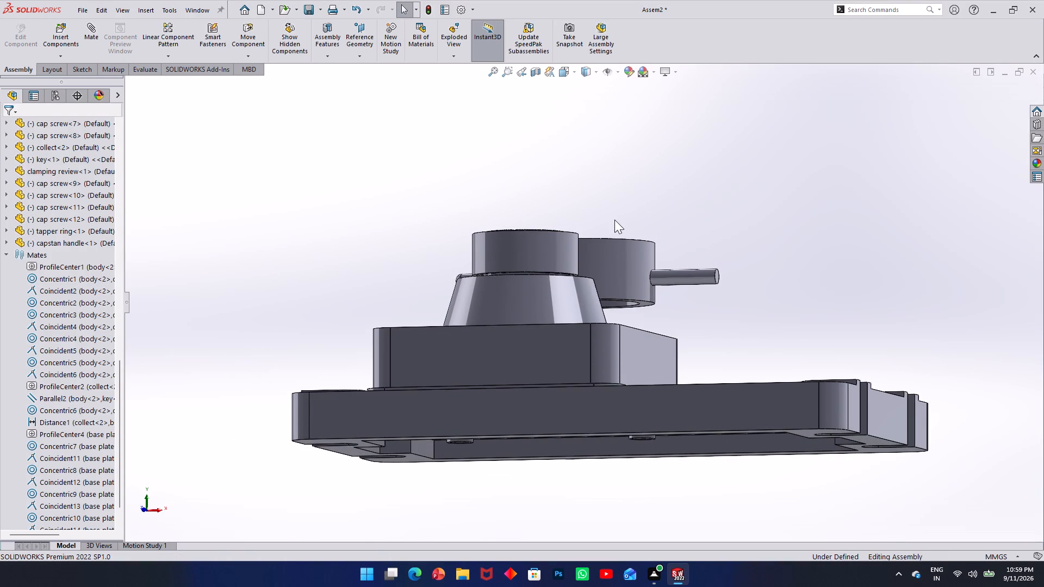
scroll(612, 232, down, 2)
middle_drag(523, 253, 518, 303)
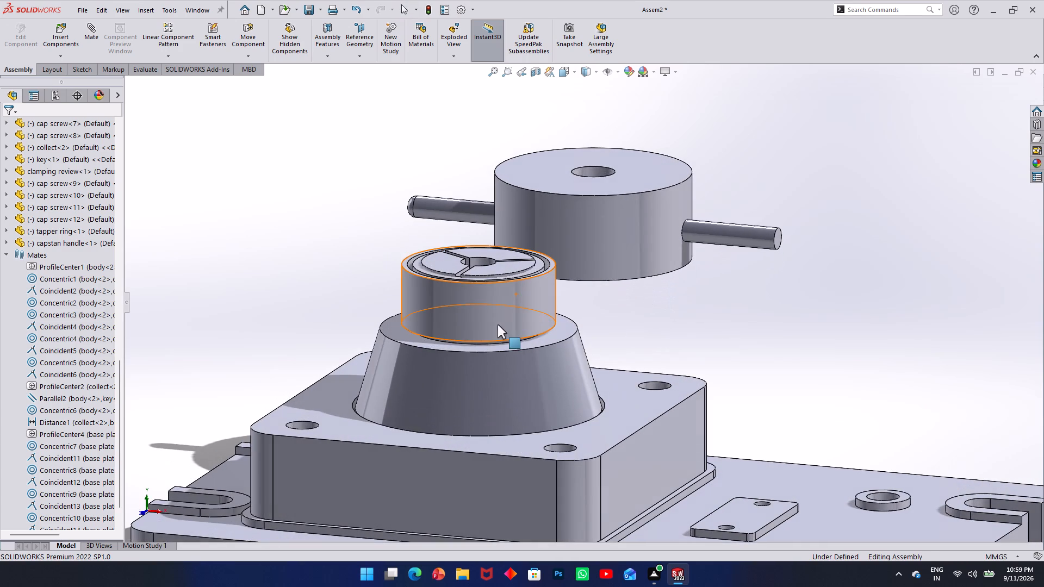
Add a concentric mate between the inner cylindrical face of the capstan handle's recess and the outer face of the body's collar.
drag(496, 324, 496, 312)
click(784, 309)
middle_drag(637, 230, 627, 190)
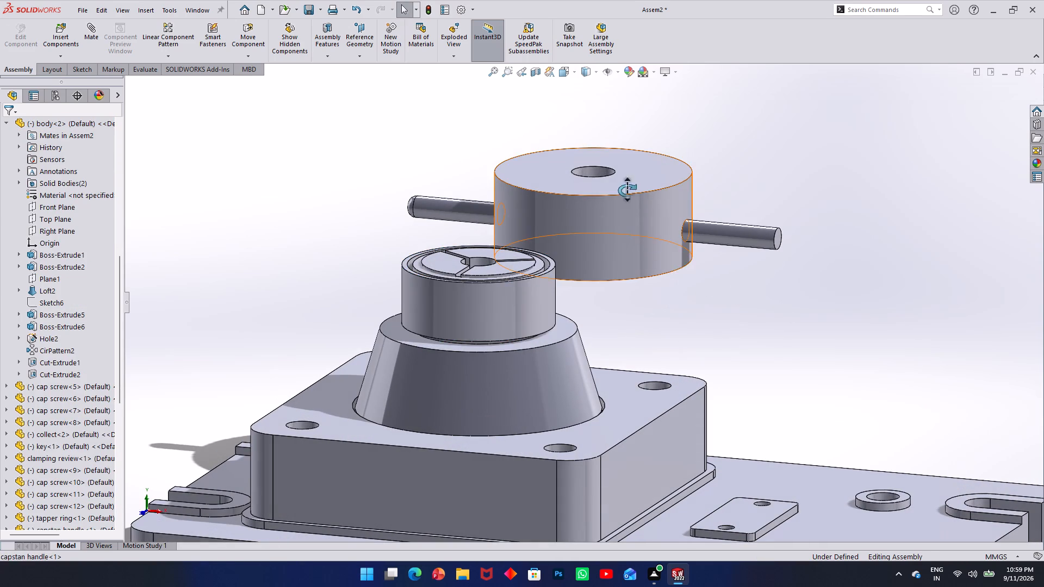
middle_drag(627, 190, 614, 126)
scroll(623, 198, down, 2)
middle_drag(622, 196, 626, 241)
scroll(602, 103, up, 2)
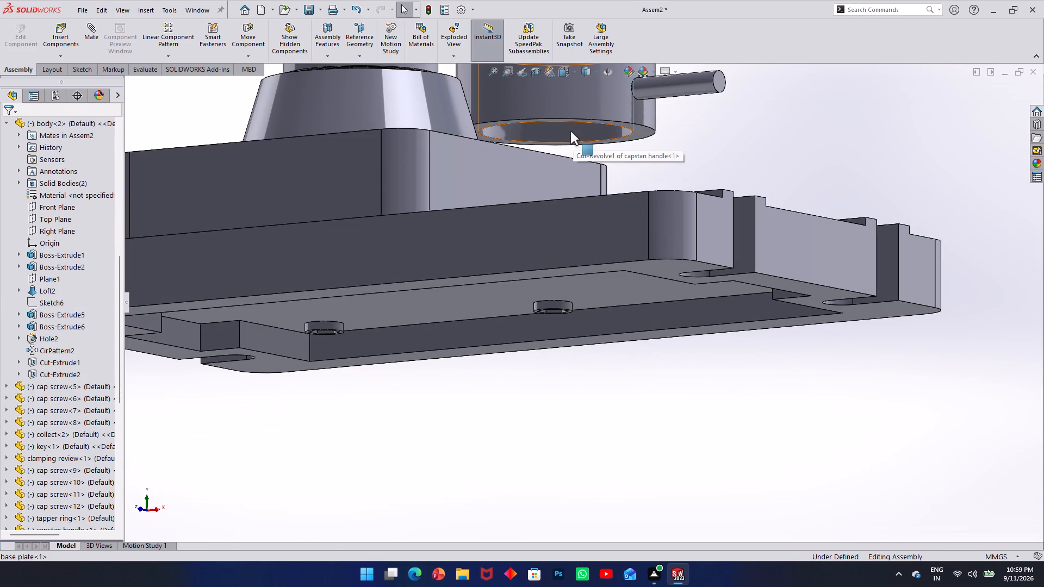
click(570, 131)
click(91, 28)
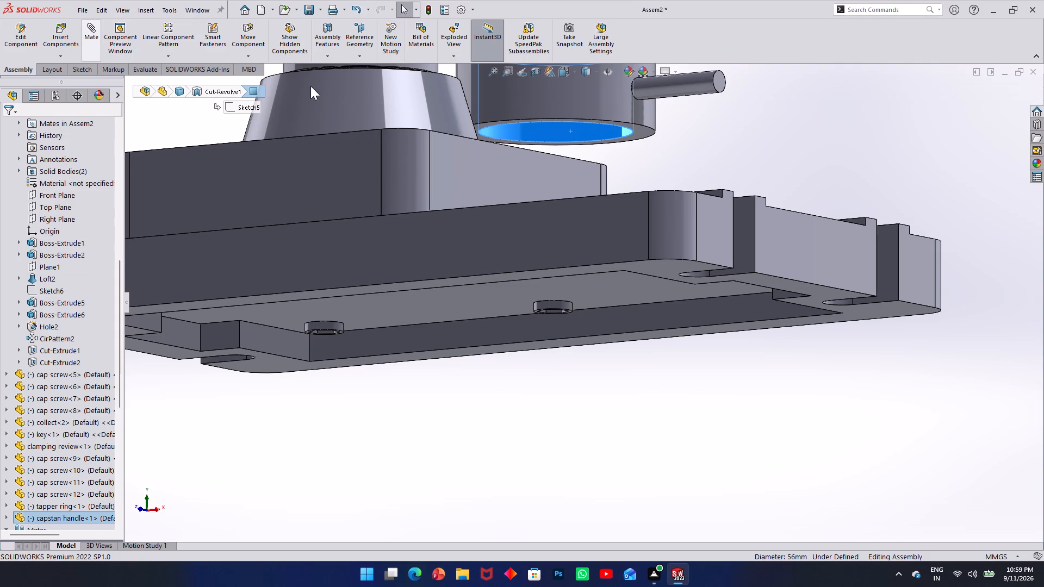
scroll(391, 135, up, 4)
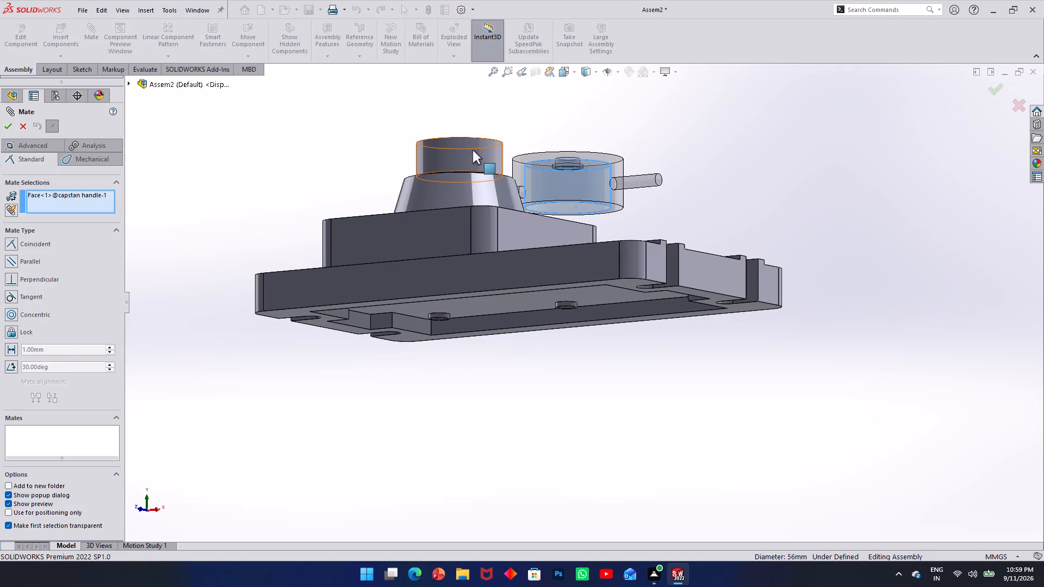
click(473, 150)
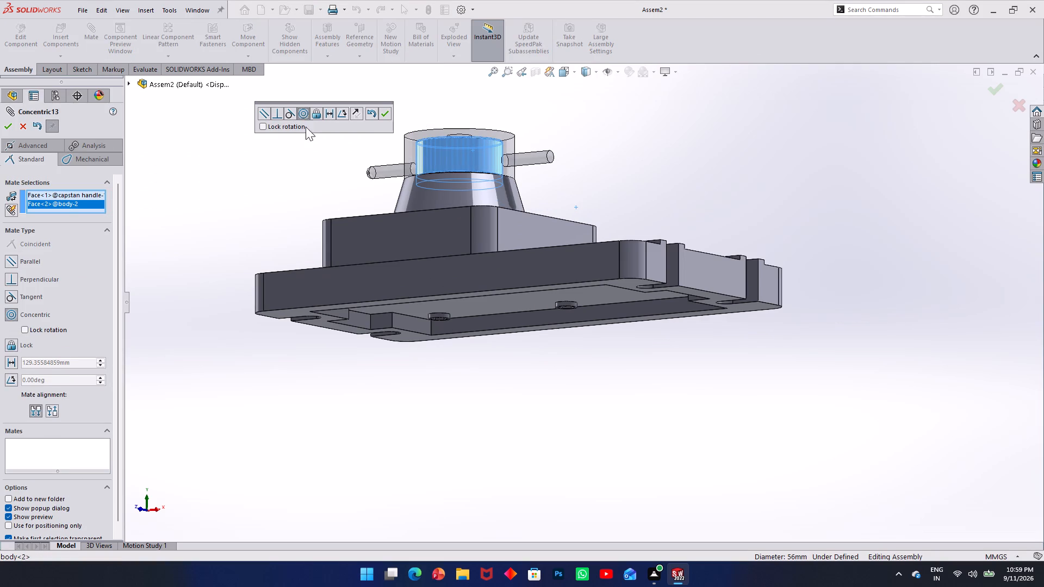
click(389, 113)
Lift the capstan handle clear along its axis and mate its bottom rim face coincident with the body's shoulder face around the collar.
scroll(512, 198, up, 3)
middle_drag(505, 198, 510, 215)
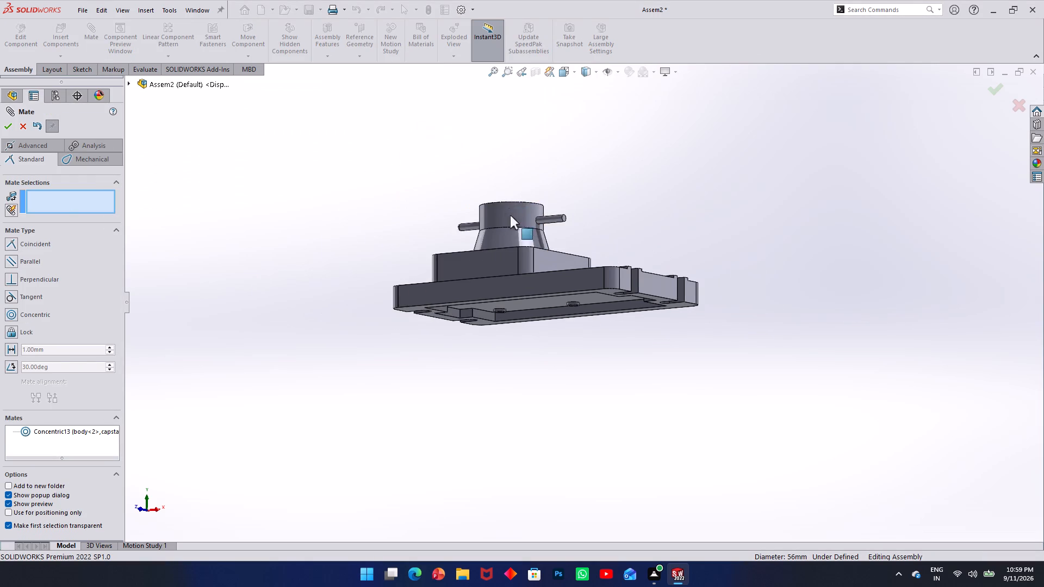
middle_drag(510, 215, 557, 447)
scroll(532, 243, down, 3)
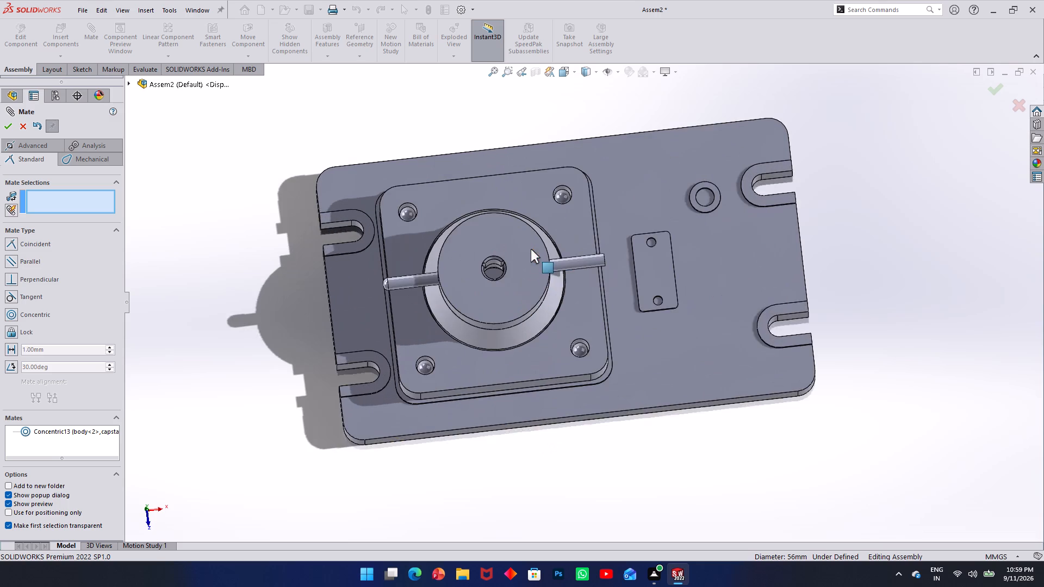
scroll(531, 249, down, 3)
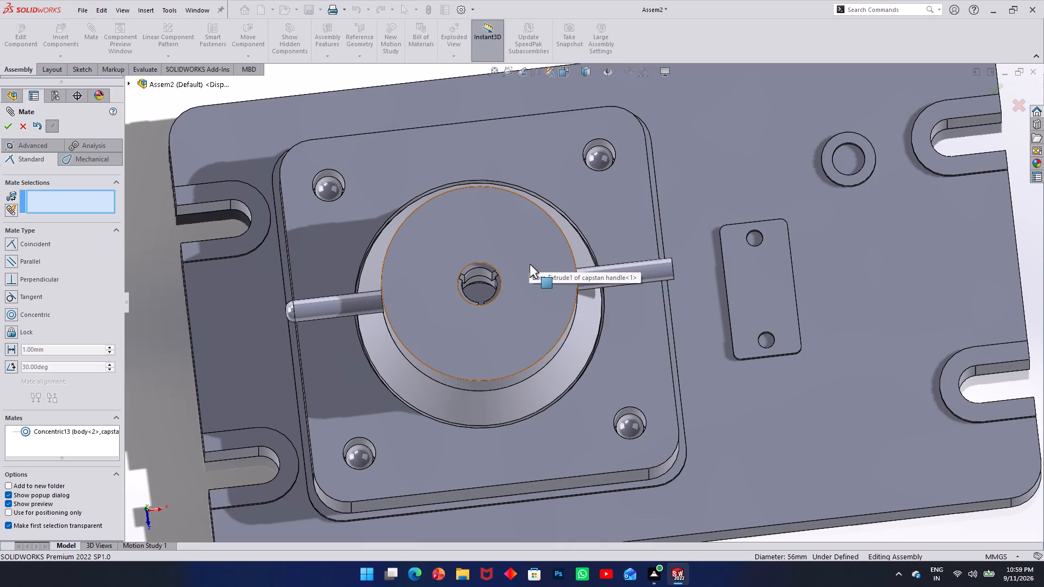
drag(521, 256, 517, 205)
middle_drag(487, 257, 473, 123)
scroll(470, 172, up, 2)
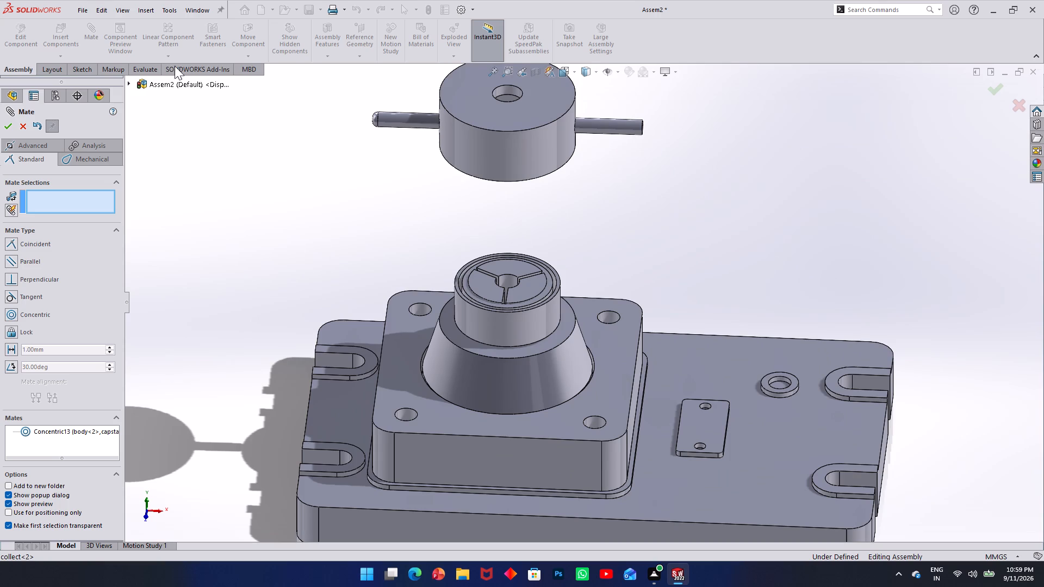
middle_drag(389, 181, 393, 72)
scroll(442, 111, up, 2)
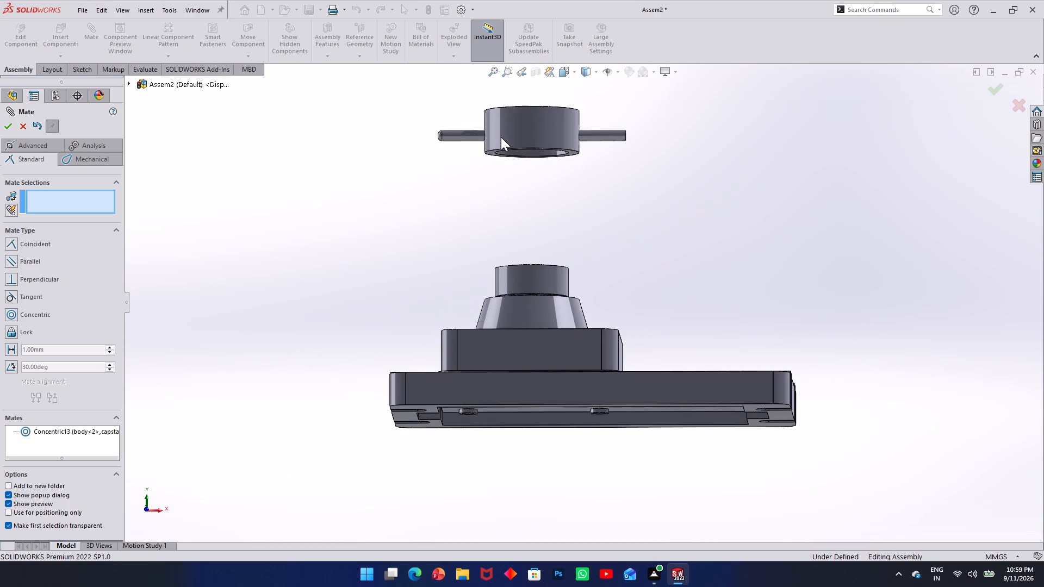
scroll(501, 138, down, 4)
click(499, 214)
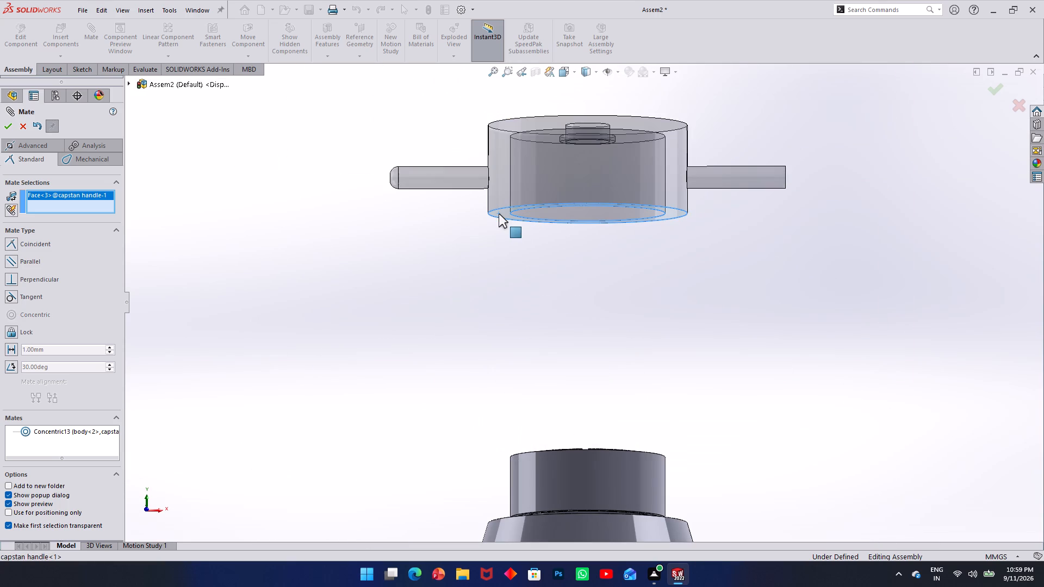
scroll(564, 345, up, 3)
scroll(563, 423, up, 2)
middle_drag(564, 407, 565, 413)
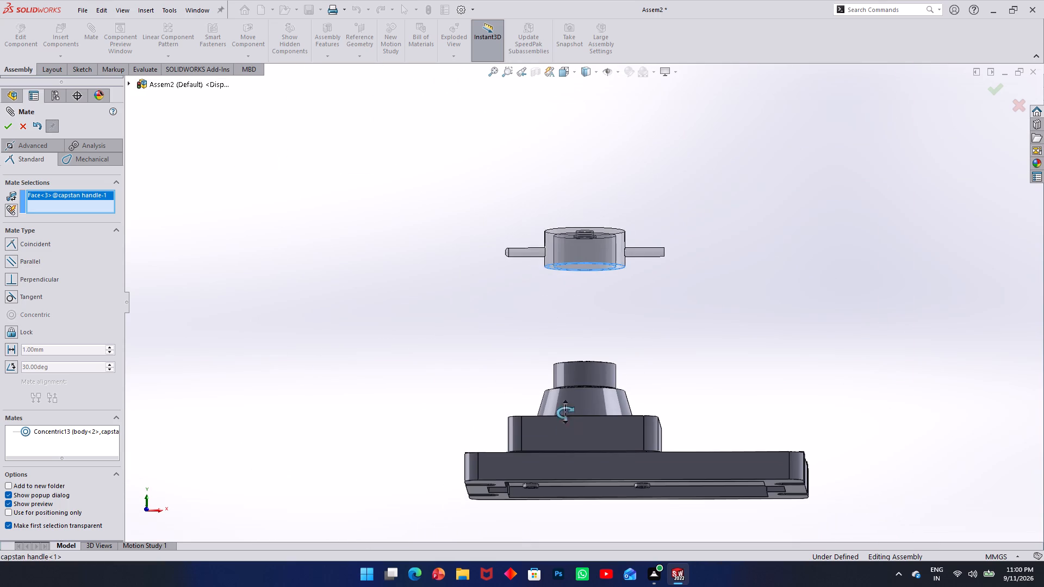
middle_drag(565, 413, 593, 549)
click(602, 417)
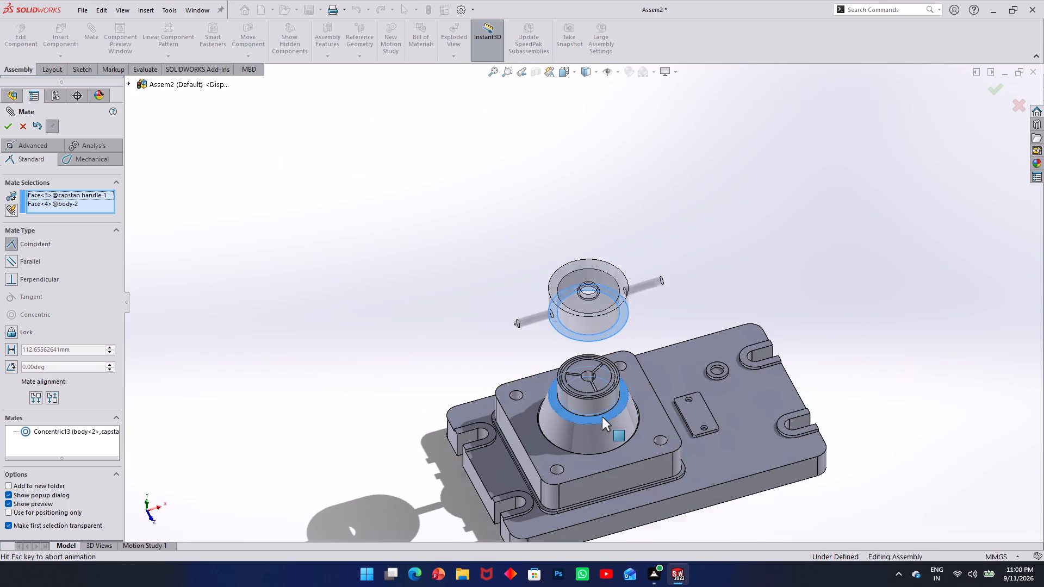
click(721, 432)
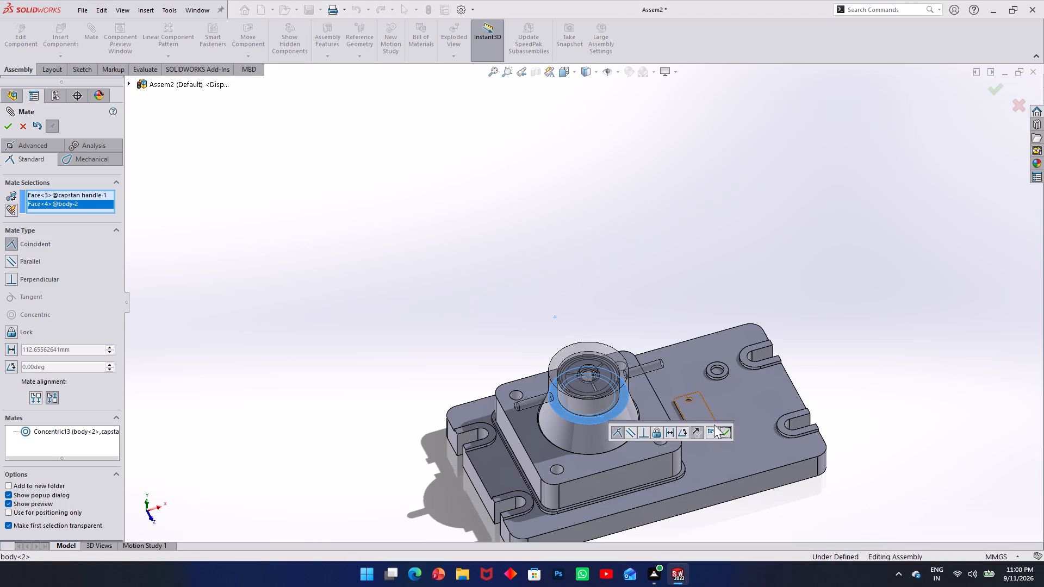
Rotate the seated capstan handle about the collar until its two rods point roughly along the base plate's length.
drag(646, 366, 462, 405)
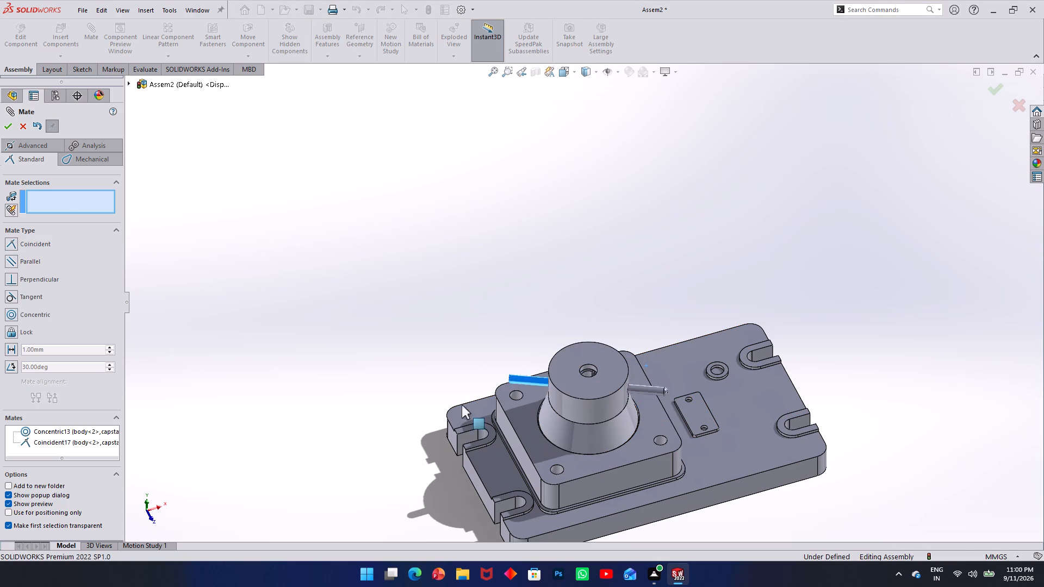
drag(462, 405, 564, 411)
scroll(689, 408, up, 3)
middle_drag(599, 383, 600, 274)
scroll(611, 357, down, 4)
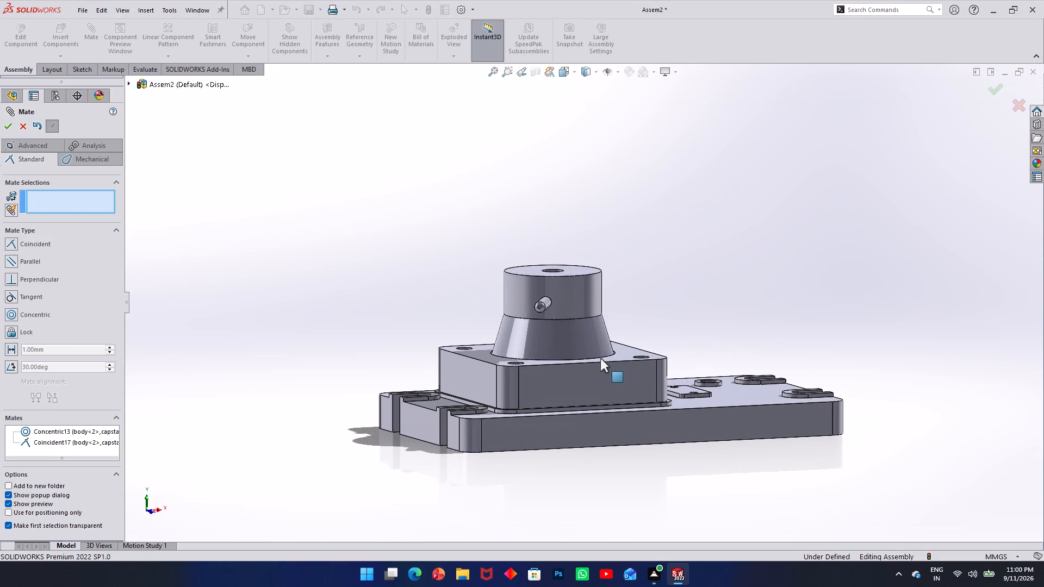
middle_drag(599, 354, 601, 449)
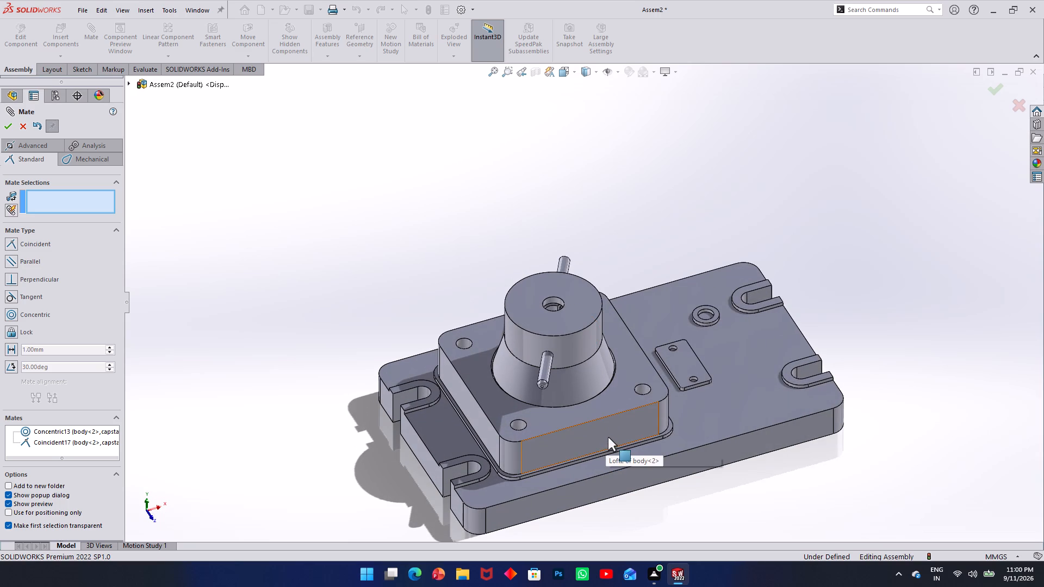
middle_drag(612, 365, 572, 467)
scroll(579, 454, up, 1)
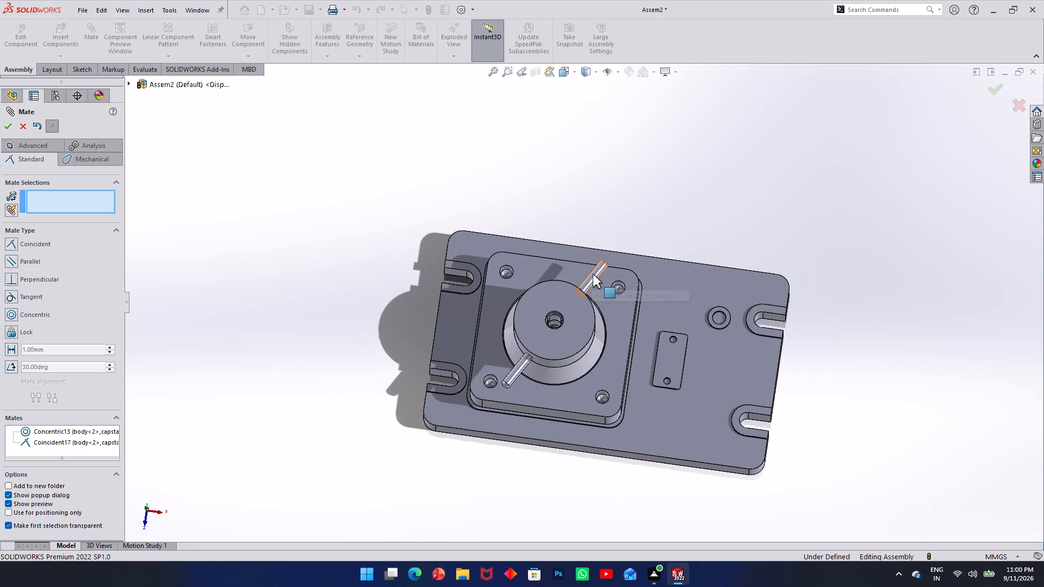
drag(593, 274, 629, 299)
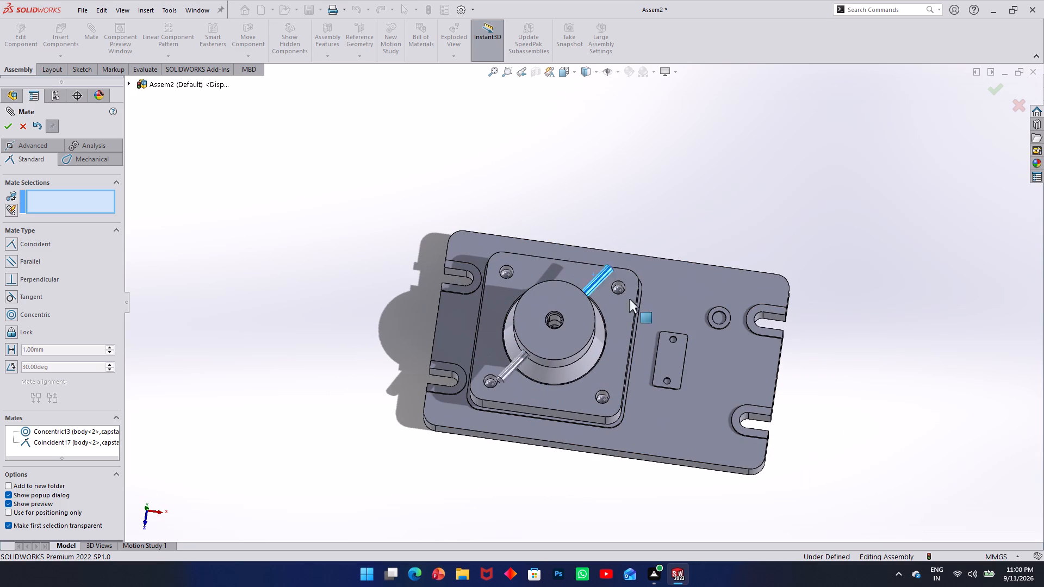
drag(629, 299, 627, 357)
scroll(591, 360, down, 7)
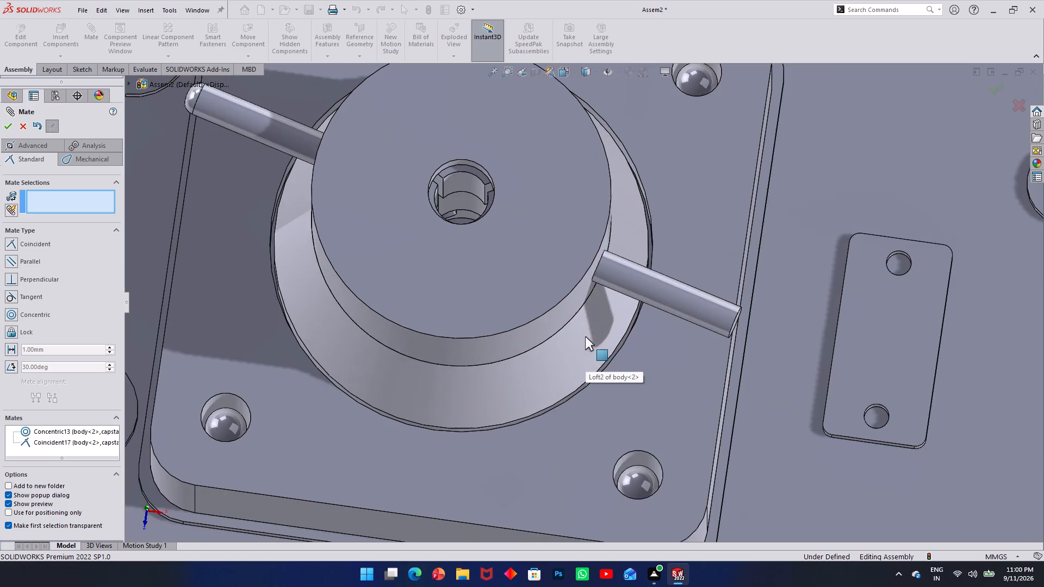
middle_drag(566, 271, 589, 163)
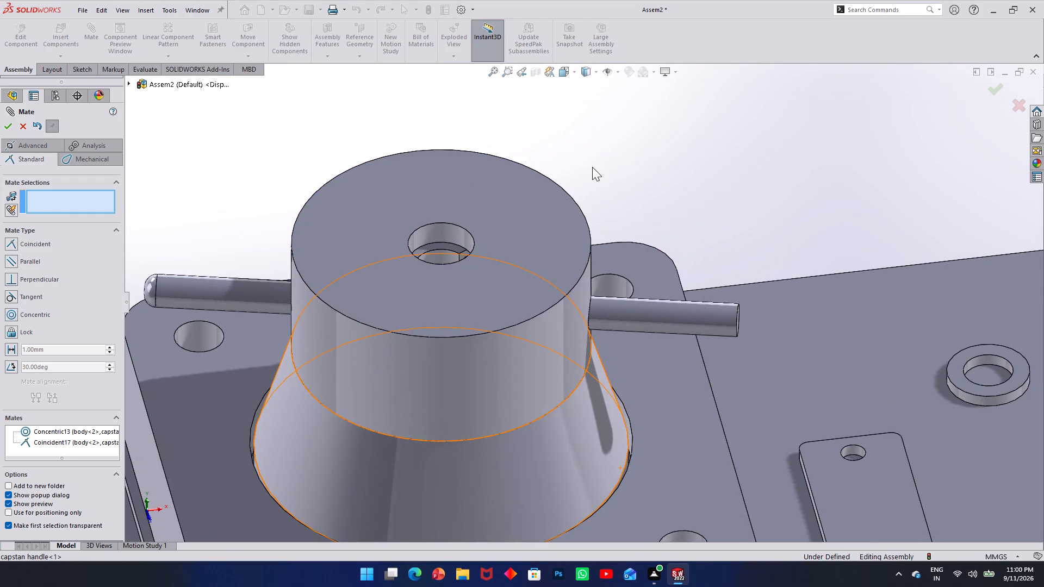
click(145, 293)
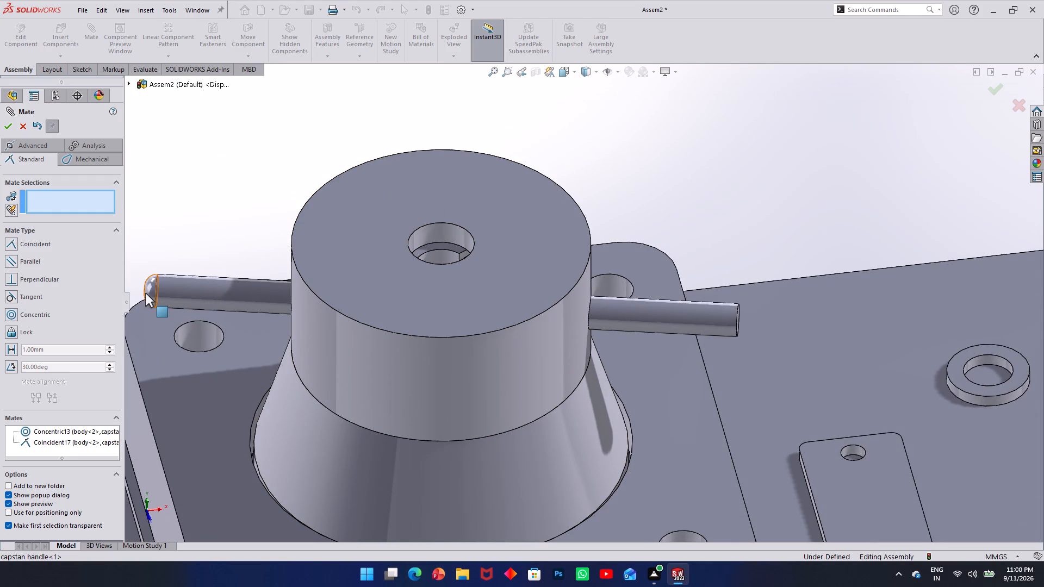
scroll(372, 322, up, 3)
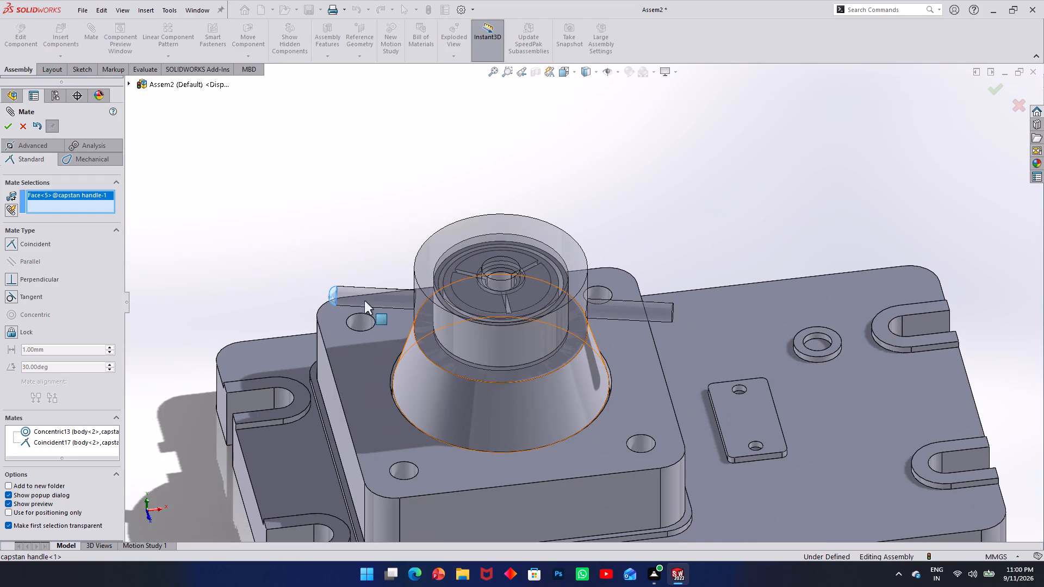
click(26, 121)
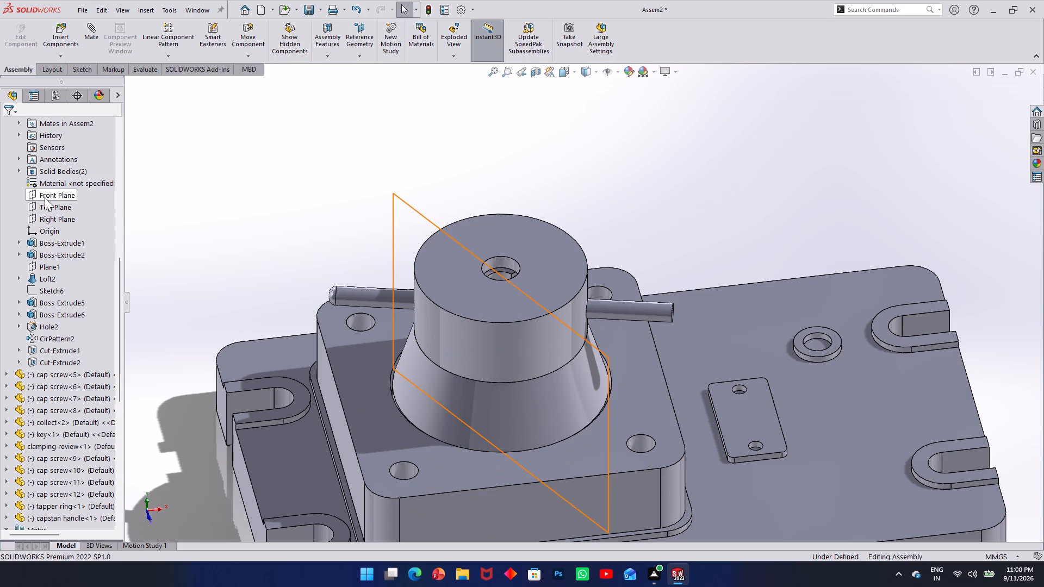
Turn the capstan handle slightly more to bring its rods closer to parallel with the base plate's long side, leaving nothing selected.
drag(359, 296, 342, 332)
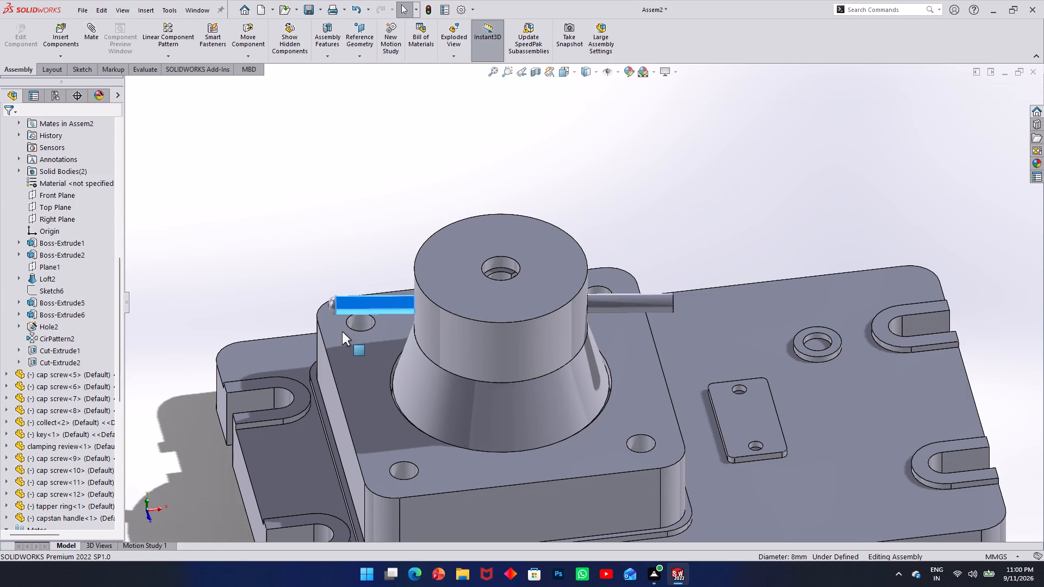
drag(342, 332, 342, 332)
click(342, 332)
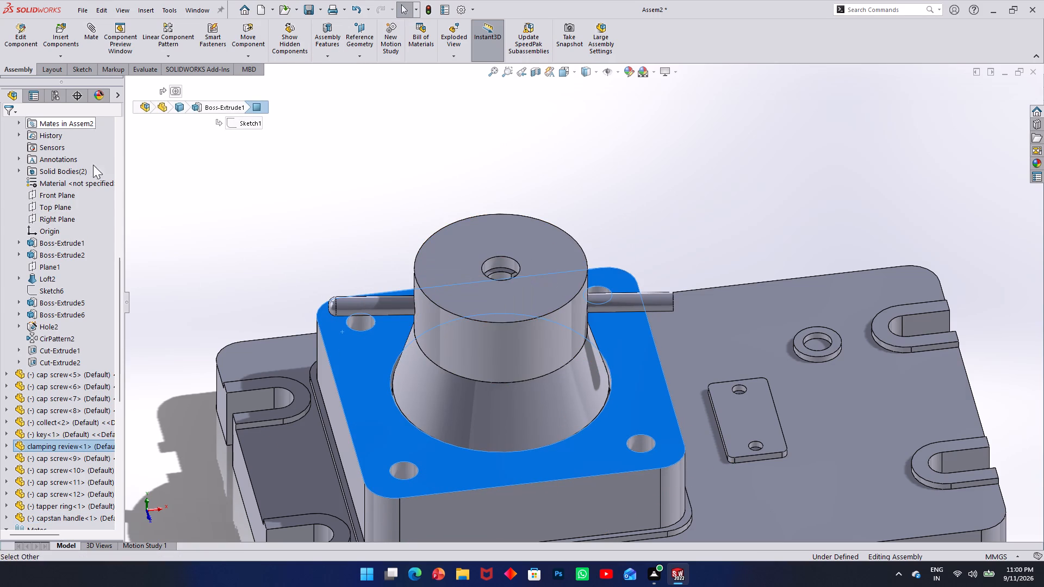
click(220, 199)
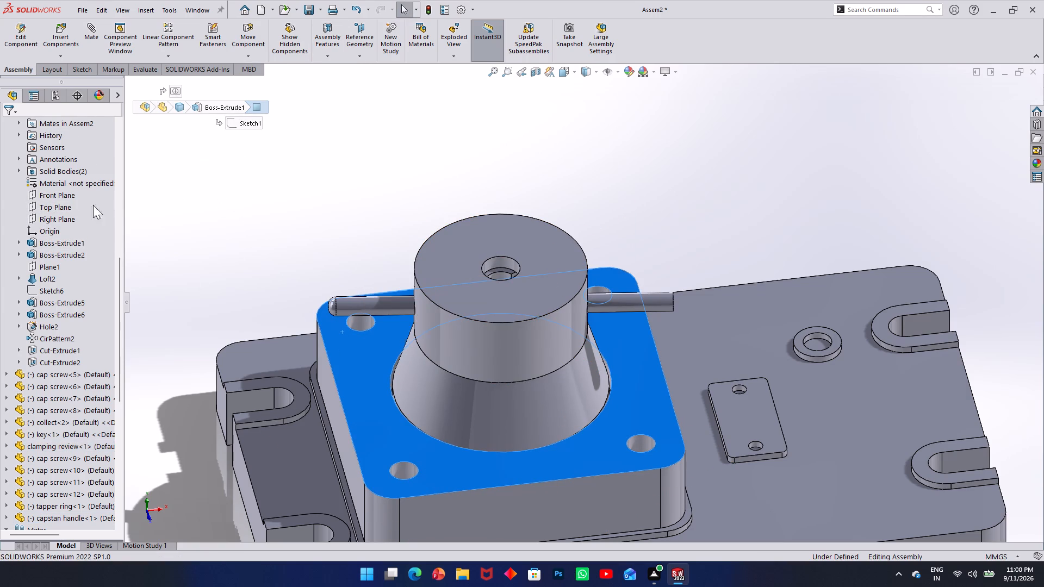
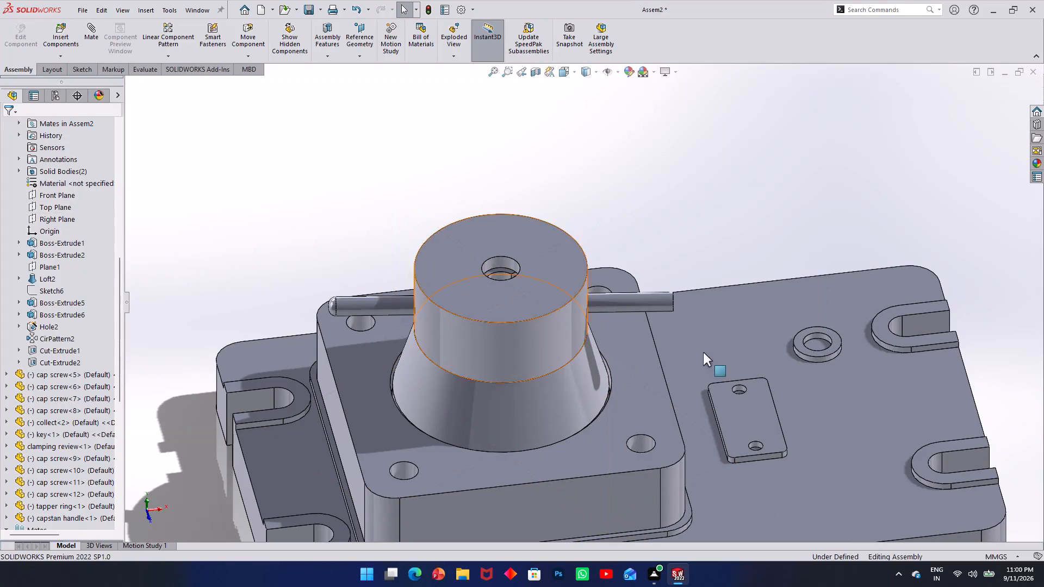
Rotate the capstan handle about the clamping body's axis until its bars point front to back, and save the assembly.
scroll(633, 261, up, 3)
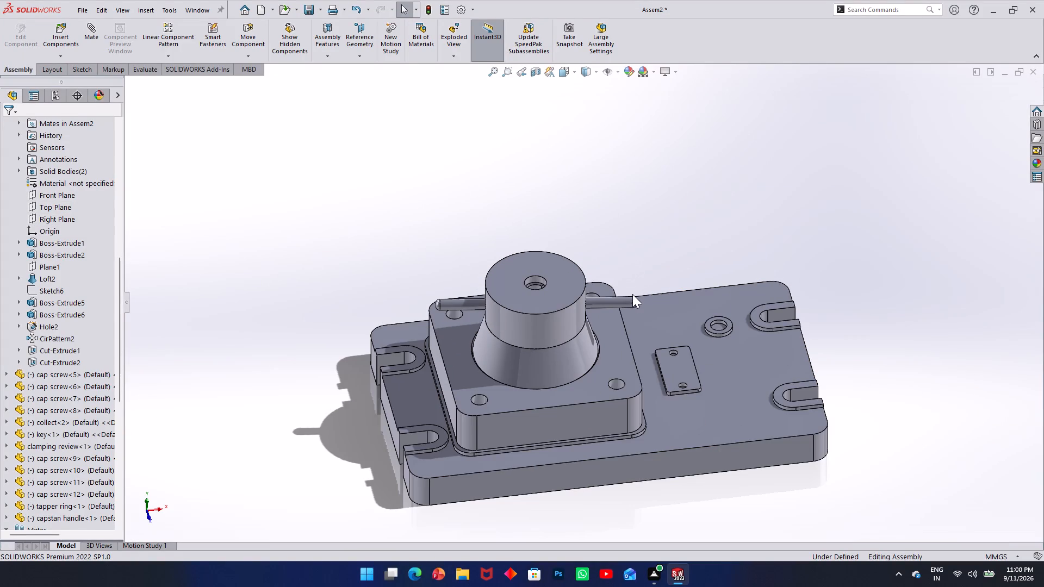
drag(626, 308, 649, 250)
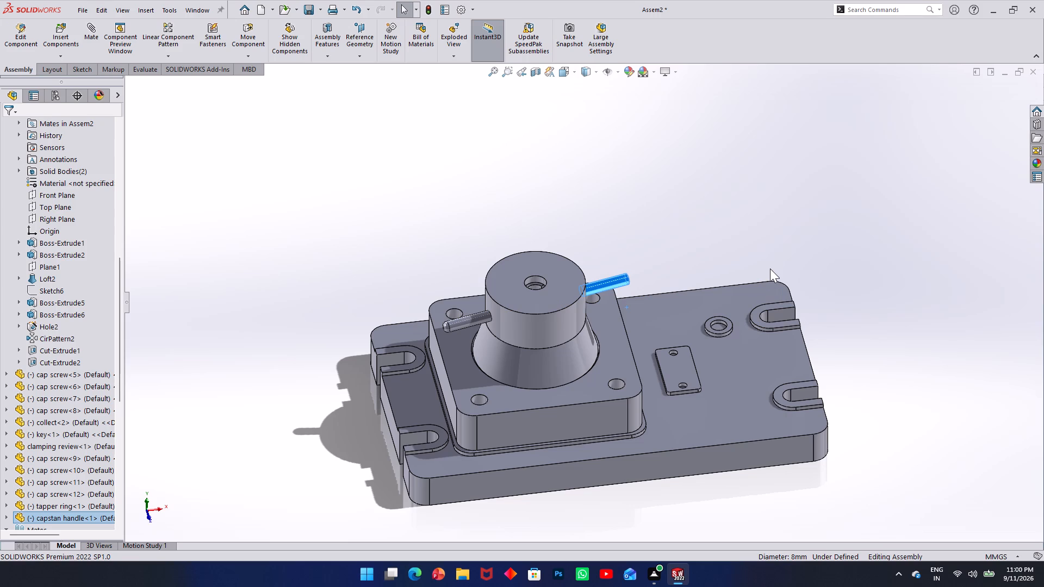
key(ctrl+s)
key(ctrl+s)
key(ctrl+s)
key(ctrl+s)
click(693, 247)
scroll(783, 270, down, 2)
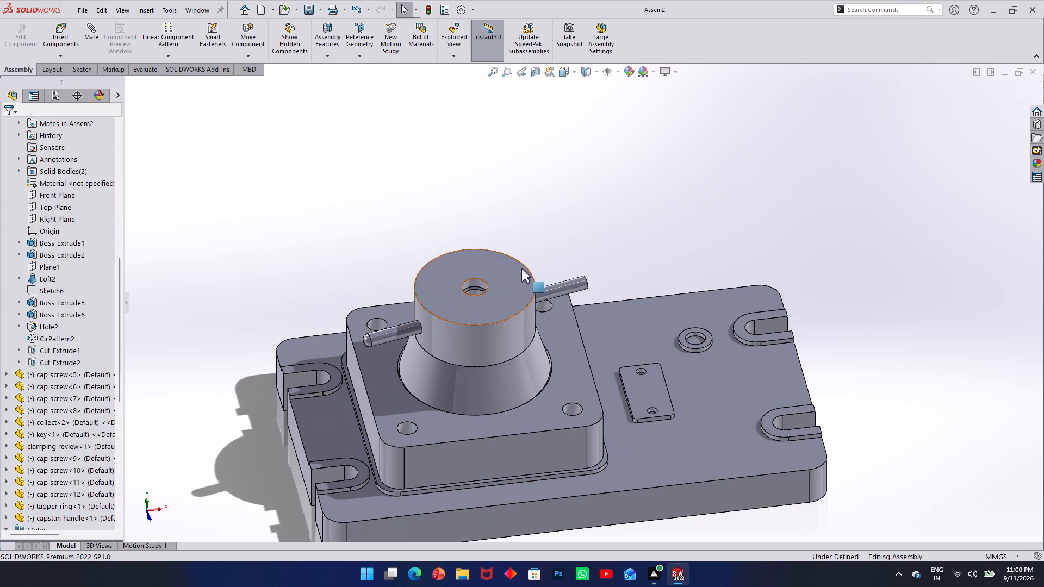
drag(563, 286, 316, 285)
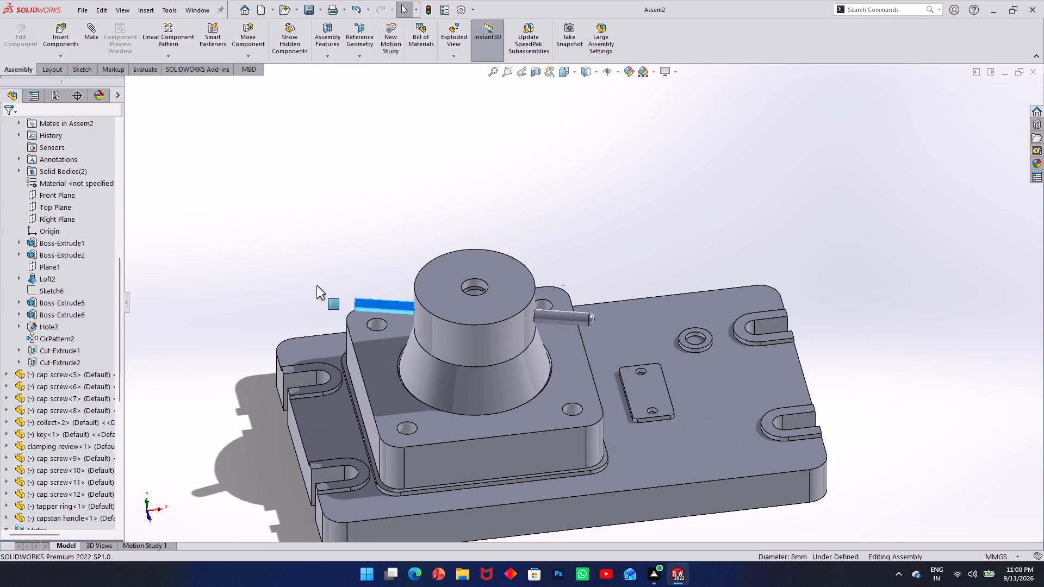
drag(316, 285, 471, 217)
click(751, 248)
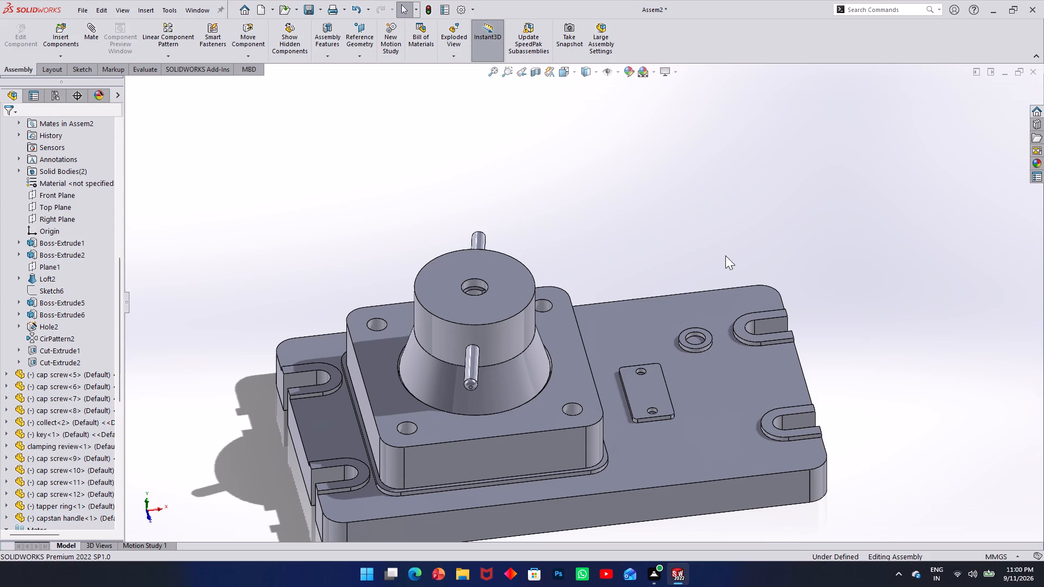
key(ctrl+s)
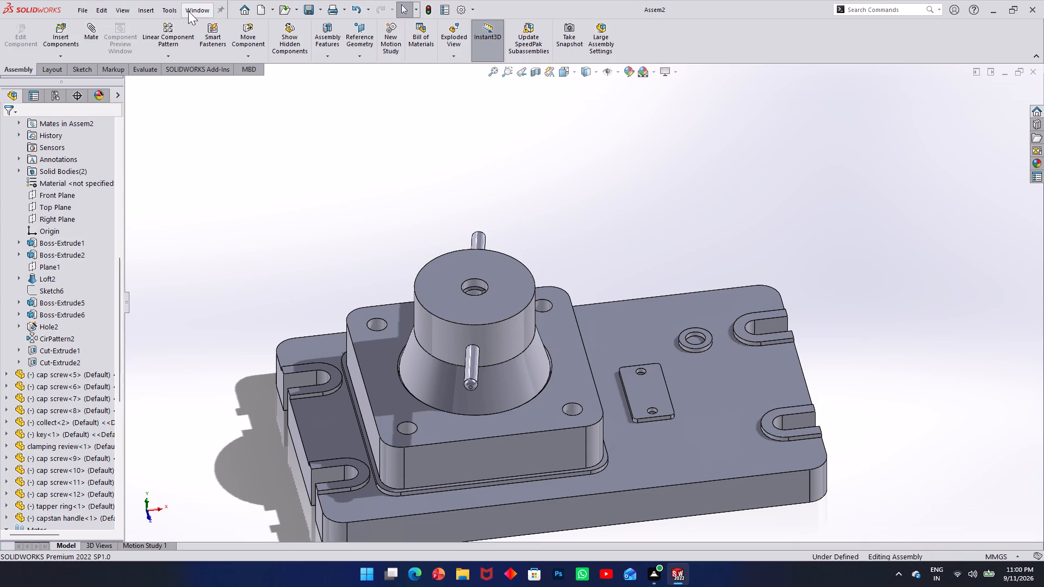
Open the capstan handle part from the milling jig folder.
click(82, 11)
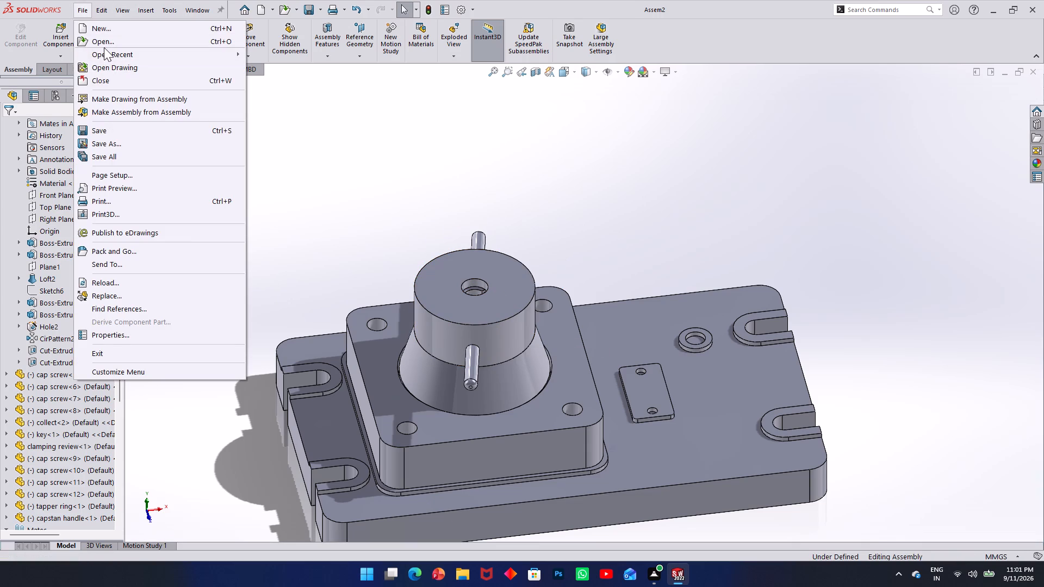
click(105, 47)
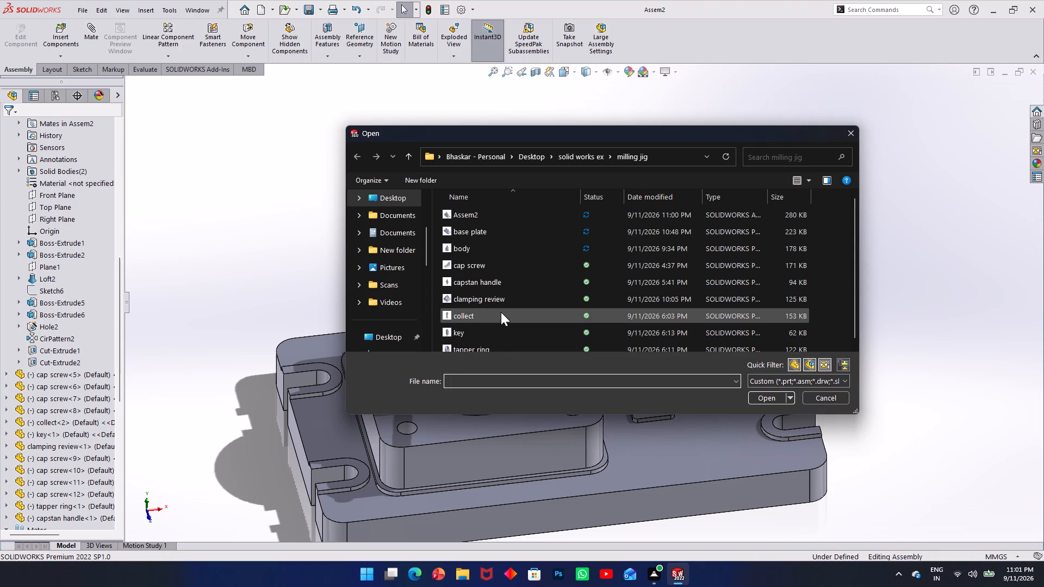
scroll(501, 313, down, 3)
double_click(501, 282)
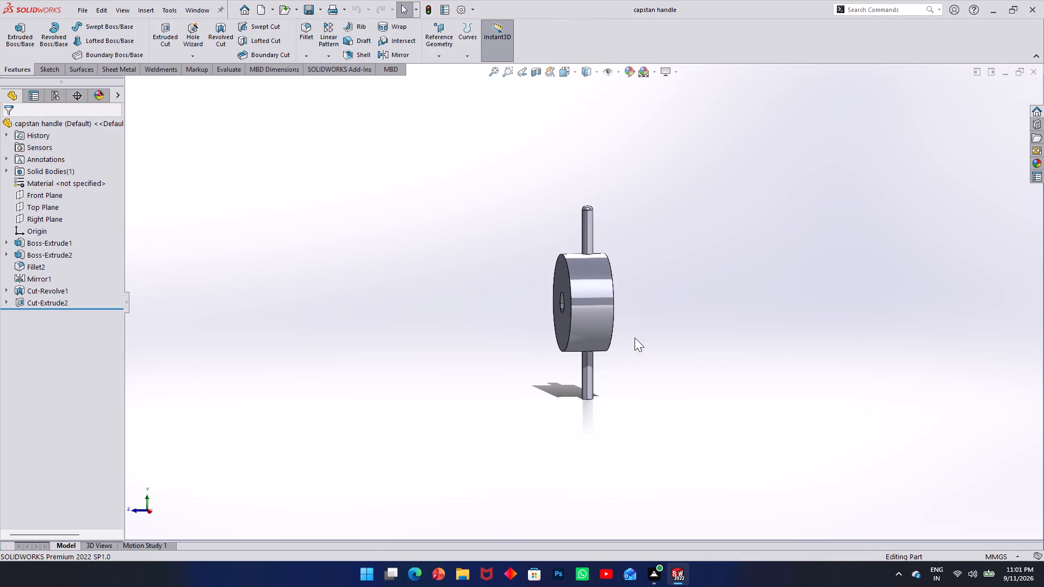
Fillet the sharp circular end edge of the capstan handle's unrounded bar with a symmetric 2.5 mm radius.
middle_drag(567, 323, 637, 143)
scroll(587, 341, down, 6)
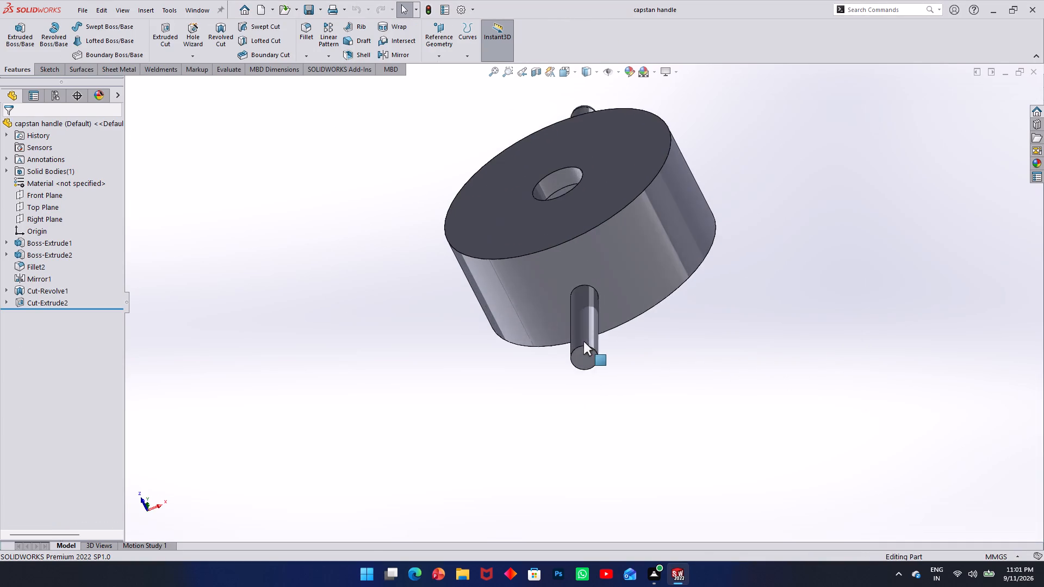
scroll(583, 341, down, 1)
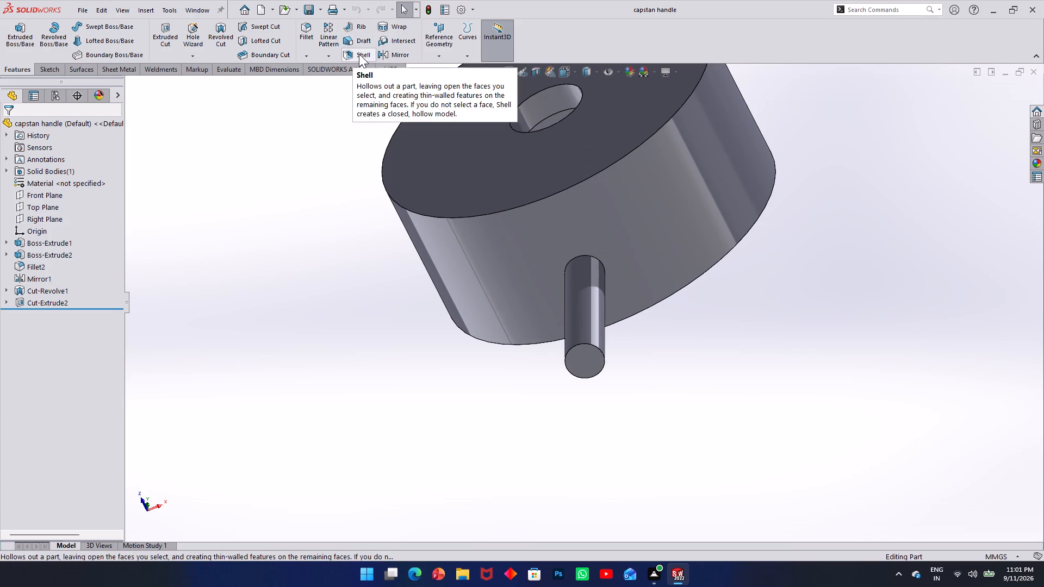
click(300, 40)
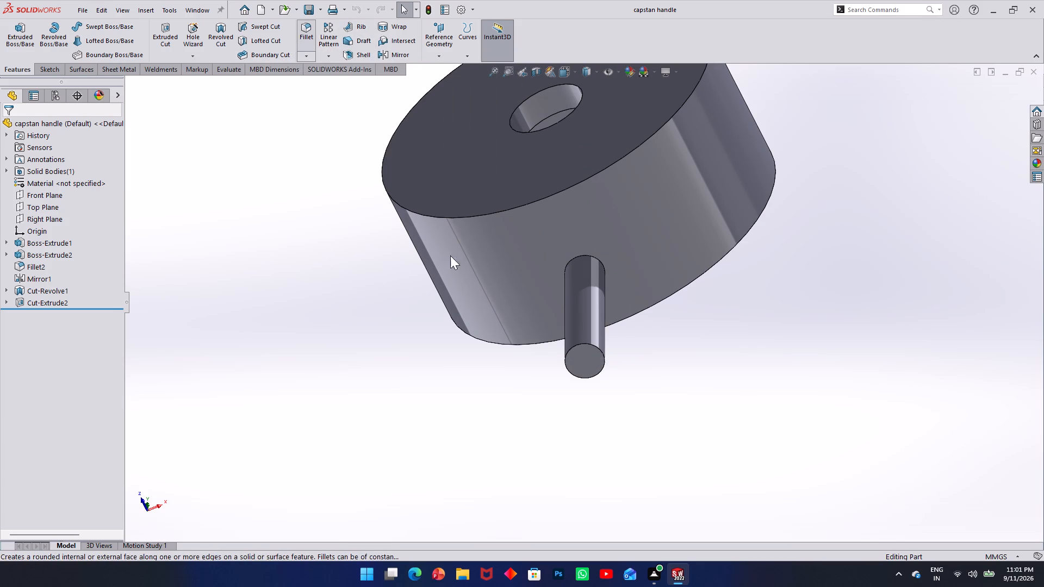
click(587, 345)
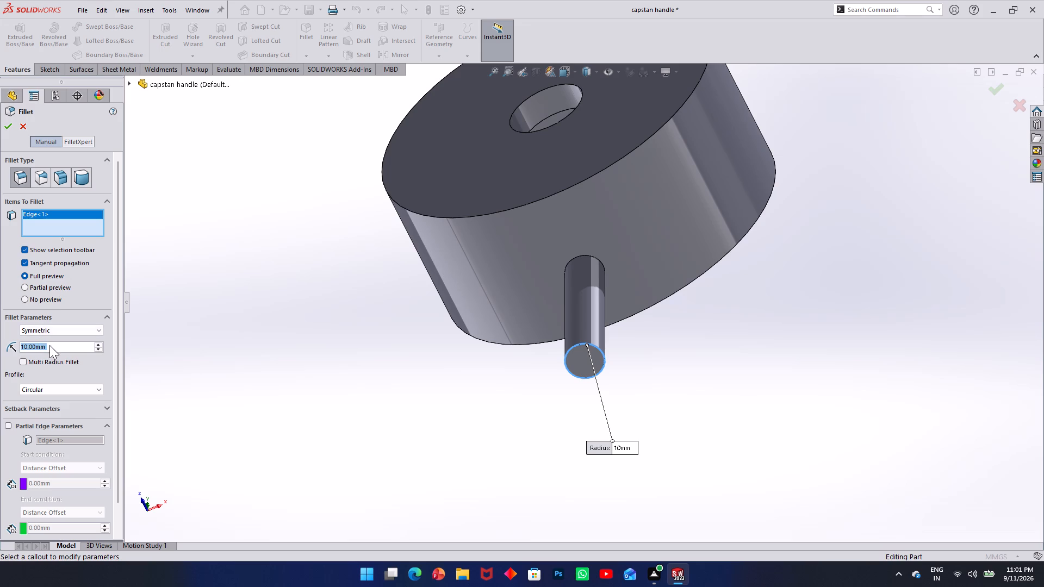
key(8)
key(Return)
key(5)
key(Return)
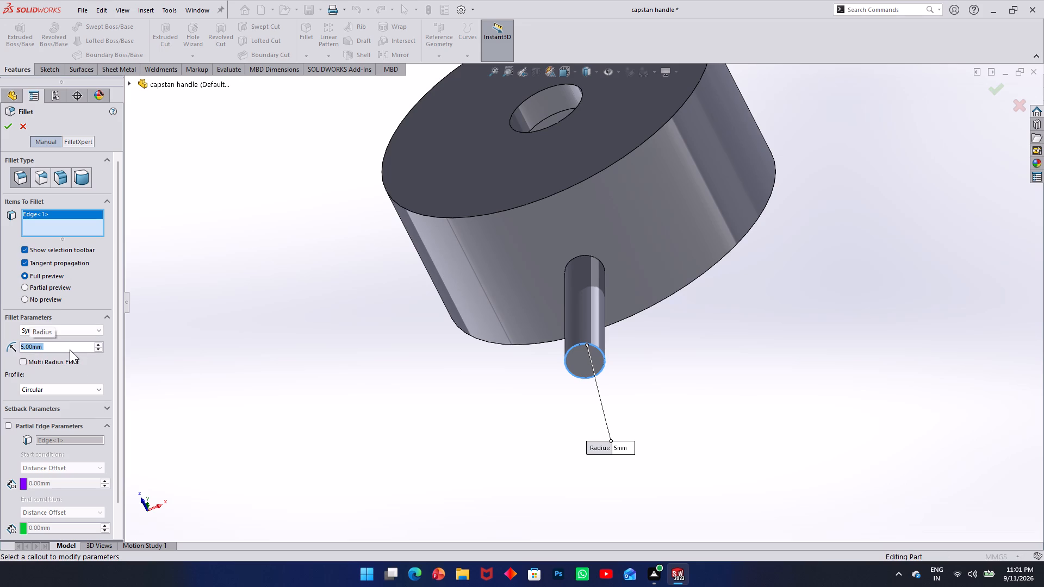
drag(70, 349, 22, 353)
key(5)
key(Return)
drag(57, 346, 46, 351)
drag(46, 351, 45, 351)
text(2.5)
key(Return)
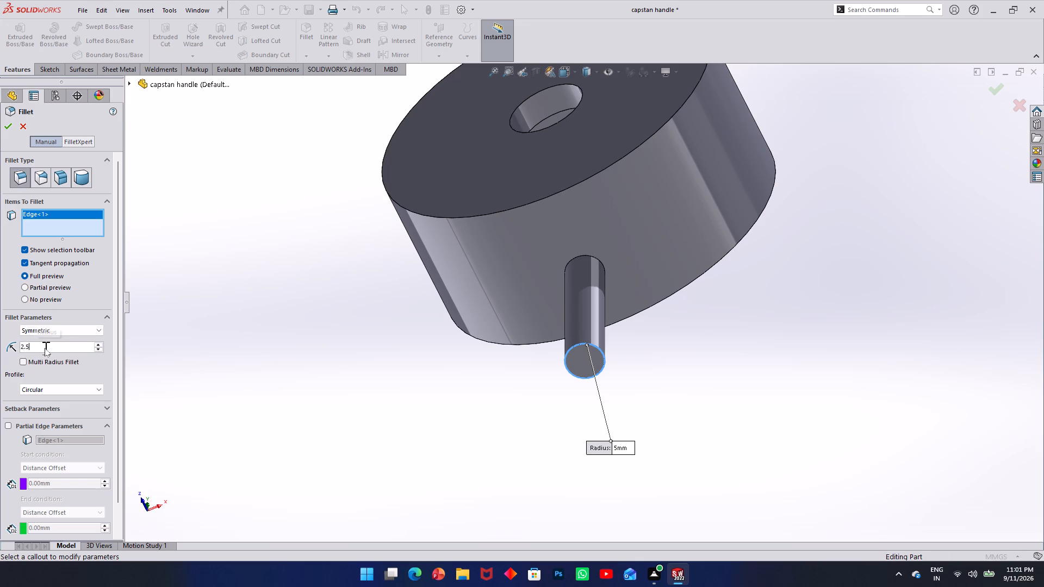
click(10, 124)
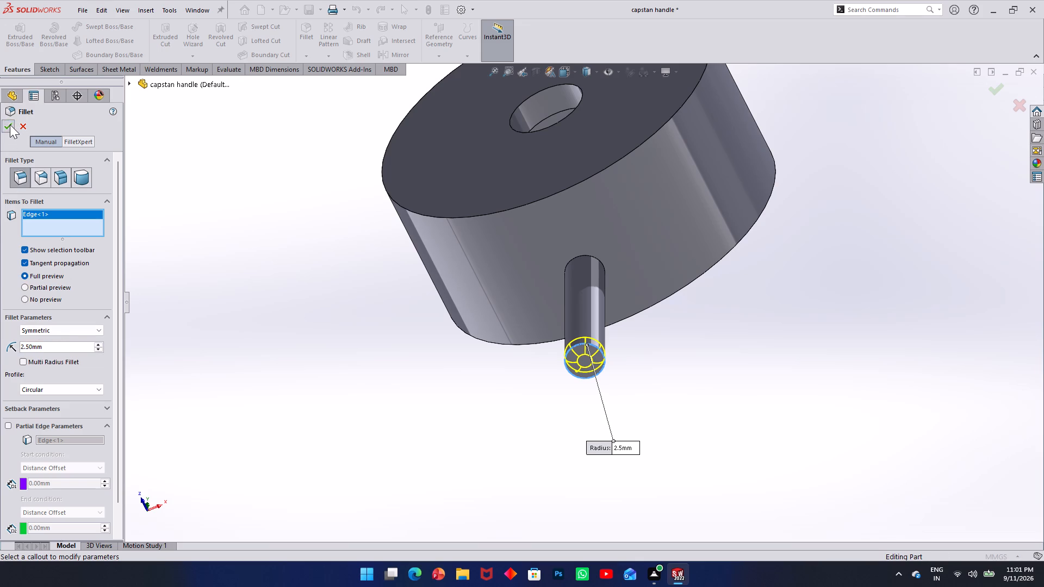
Save and close the capstan handle part, and rebuild the assembly with the changed model.
scroll(253, 312, up, 2)
scroll(434, 244, up, 1)
middle_drag(436, 241, 352, 276)
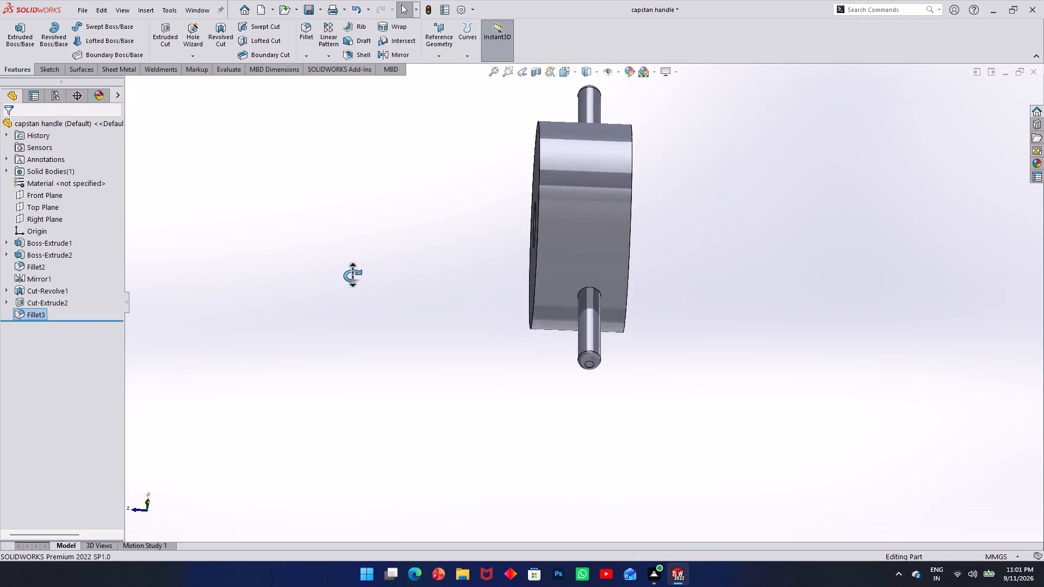
middle_drag(352, 276, 352, 279)
key(ctrl+s)
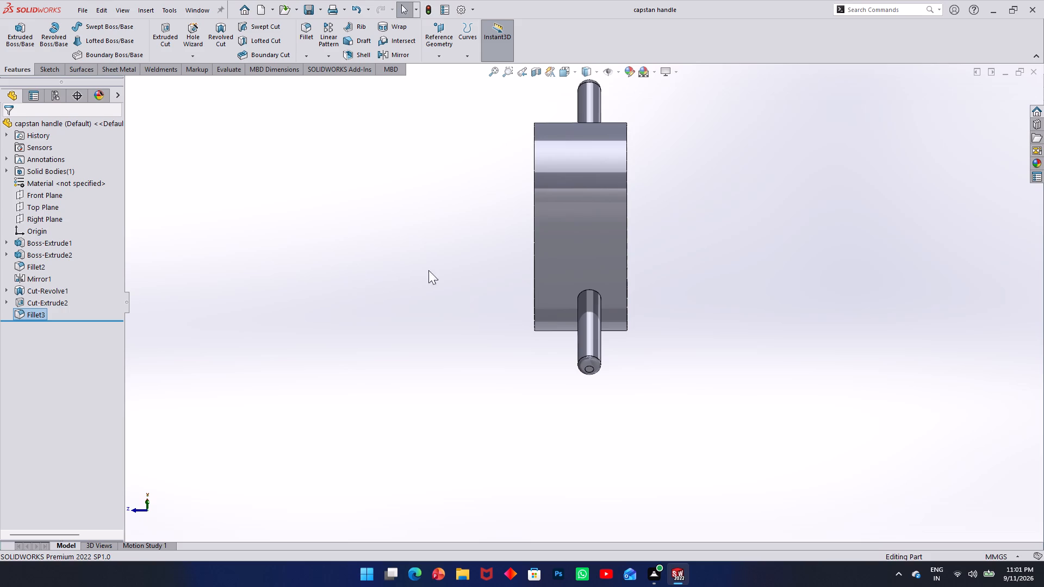
click(1031, 70)
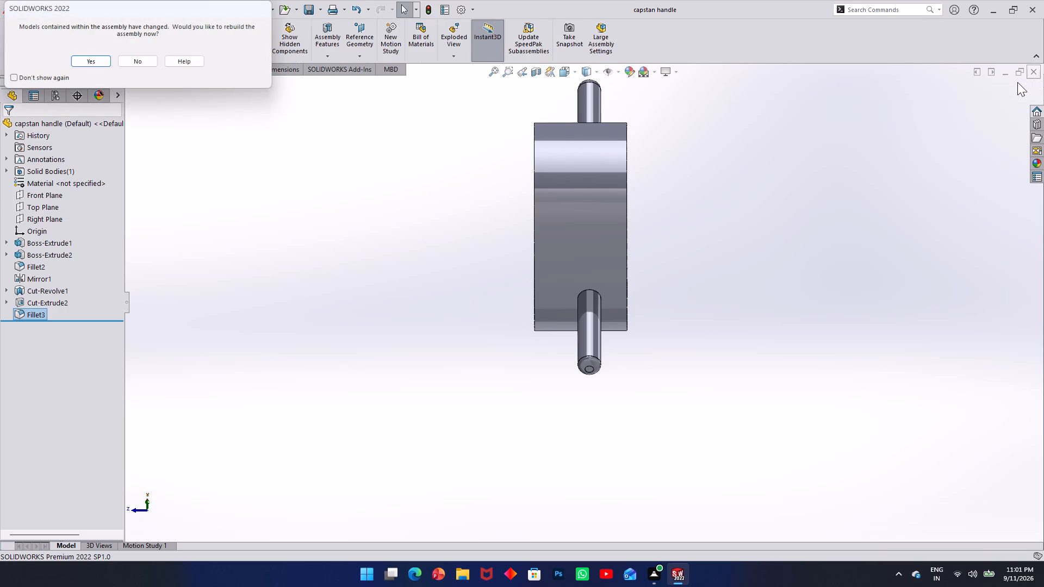
click(98, 56)
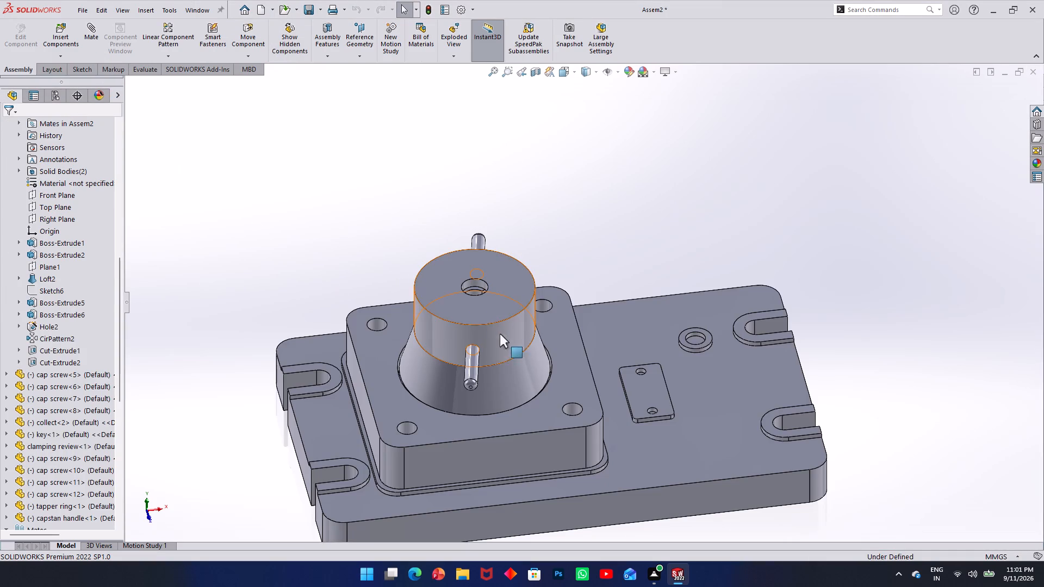
Rotate the capstan handle to a diagonal position over the body and save the assembly.
drag(475, 369, 308, 300)
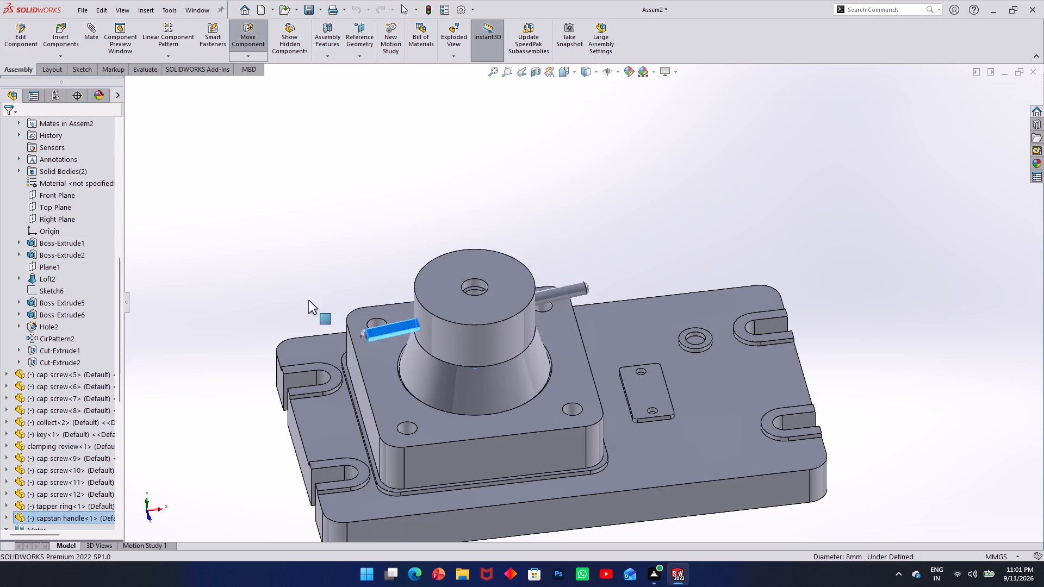
drag(308, 300, 496, 253)
scroll(573, 340, up, 4)
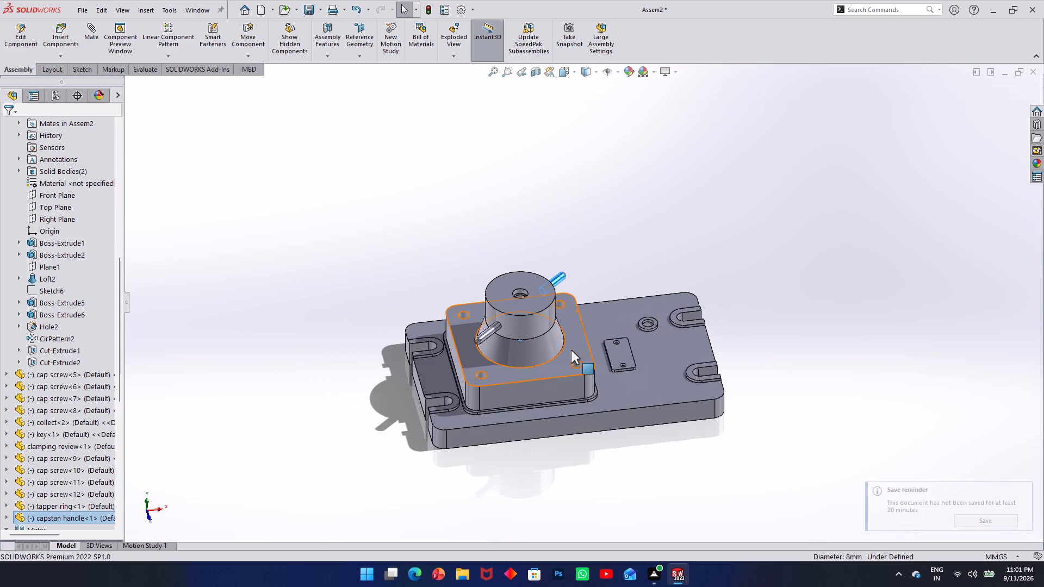
middle_drag(568, 350, 345, 308)
key(ctrl+s)
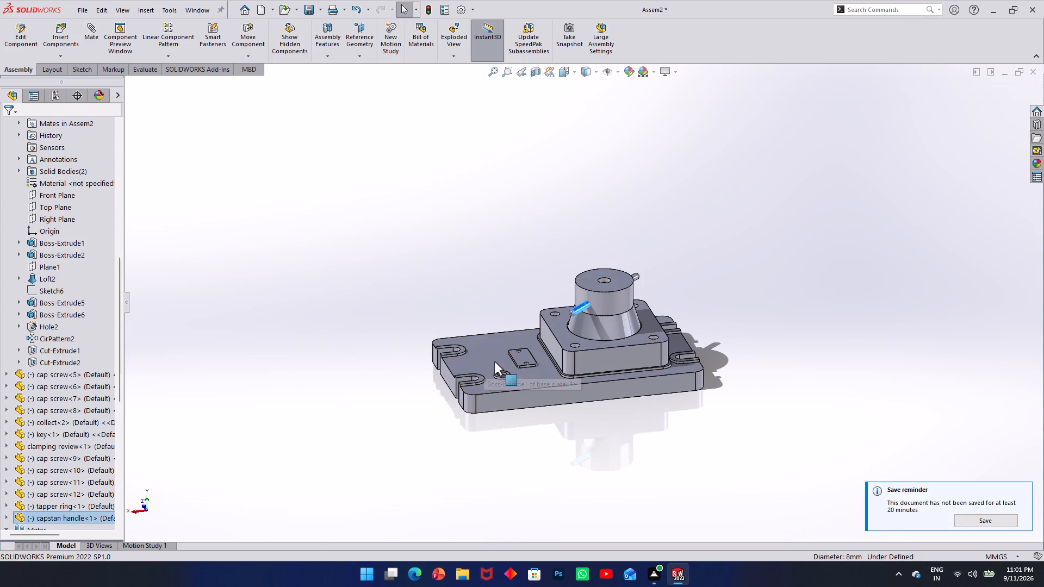
key(ctrl+s)
scroll(658, 363, down, 5)
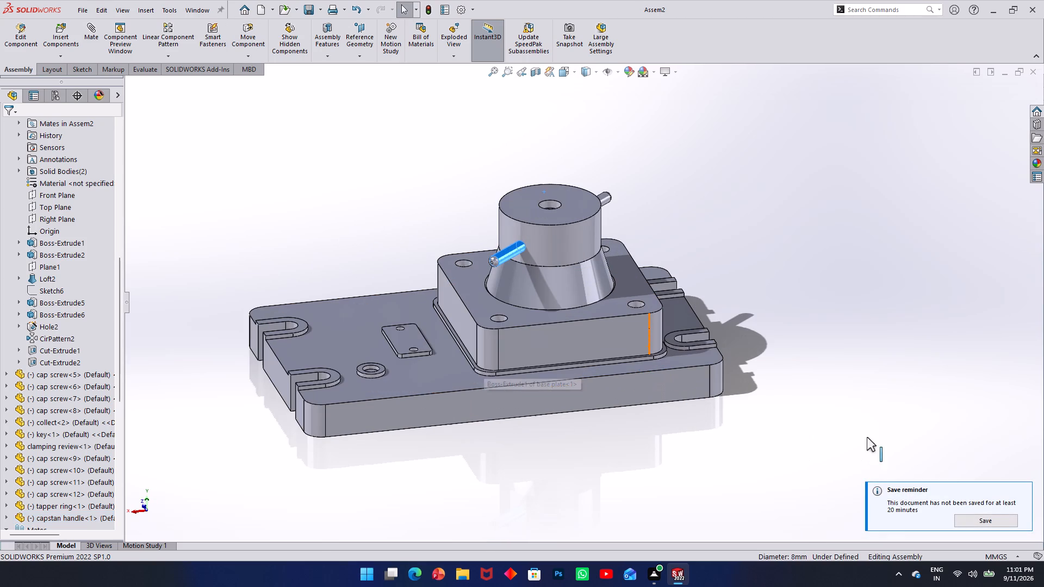
click(1022, 491)
Save the assembly in Adobe Portable Document Format (*.pdf) under the name Assem2 in the milling jig folder.
middle_drag(457, 289, 532, 347)
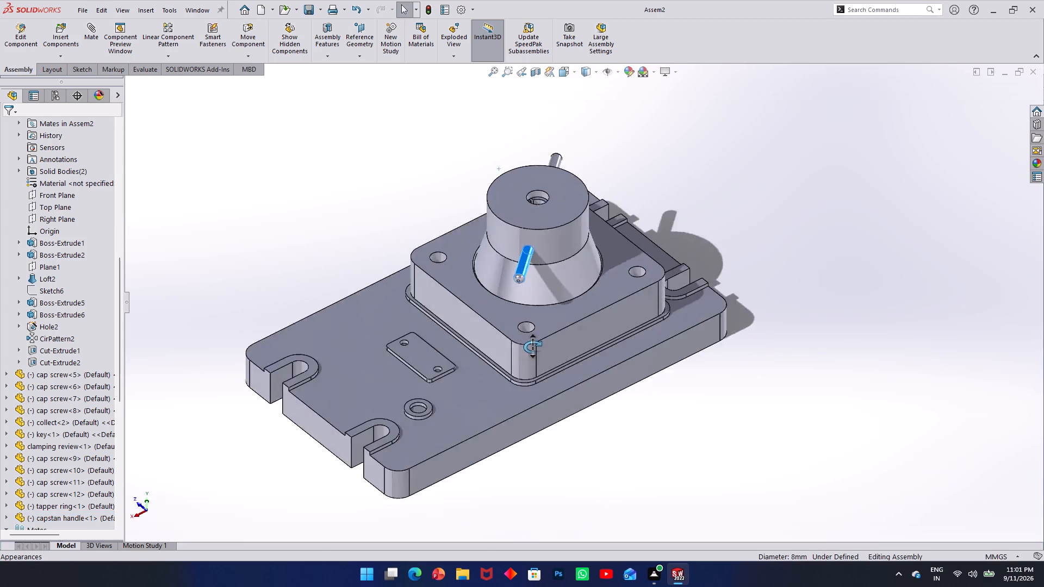
middle_drag(532, 347, 642, 292)
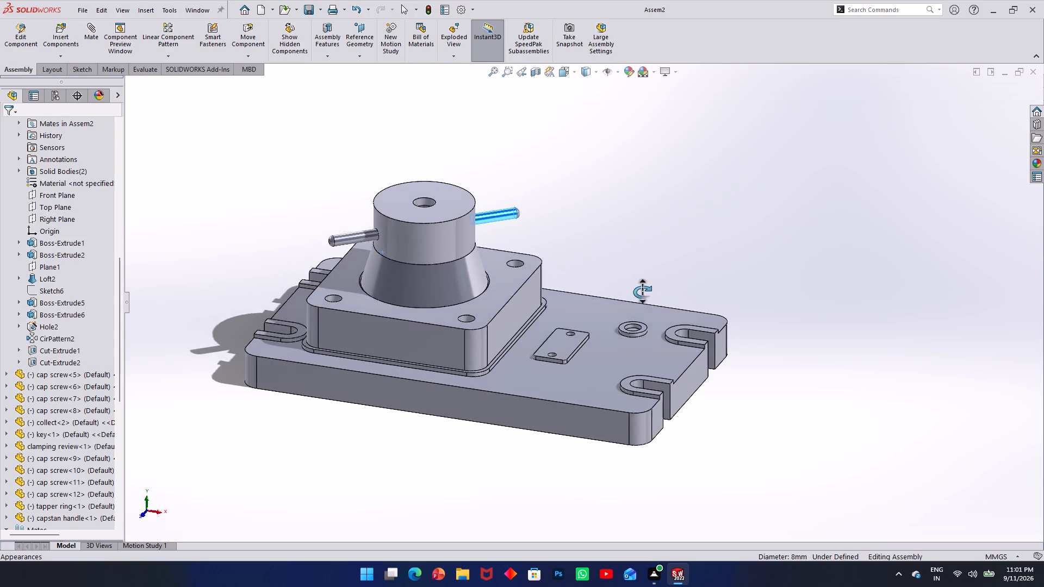
middle_drag(642, 292, 652, 363)
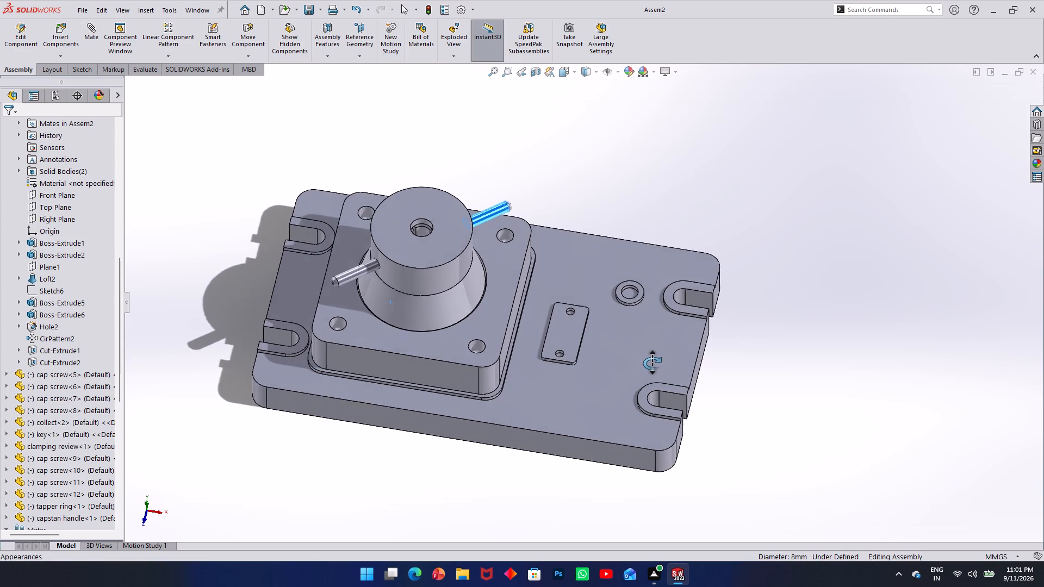
middle_drag(652, 363, 652, 361)
click(326, 409)
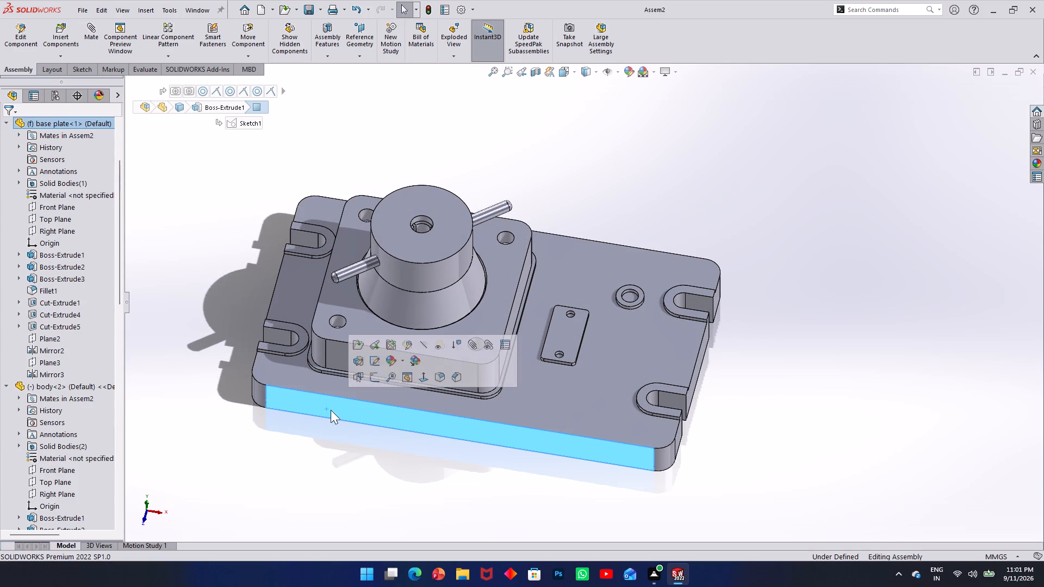
click(823, 374)
click(88, 15)
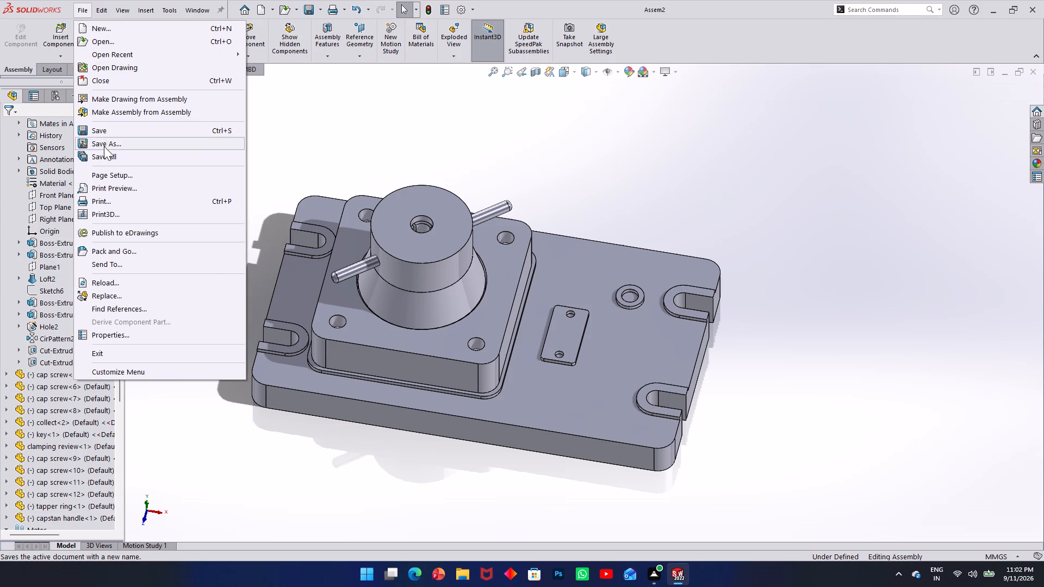
click(104, 146)
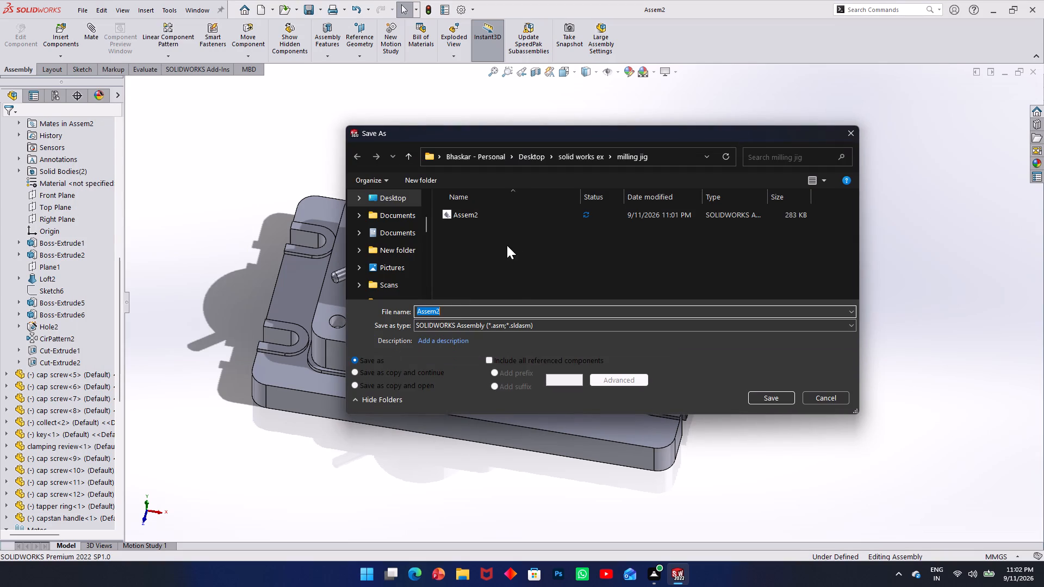
click(565, 330)
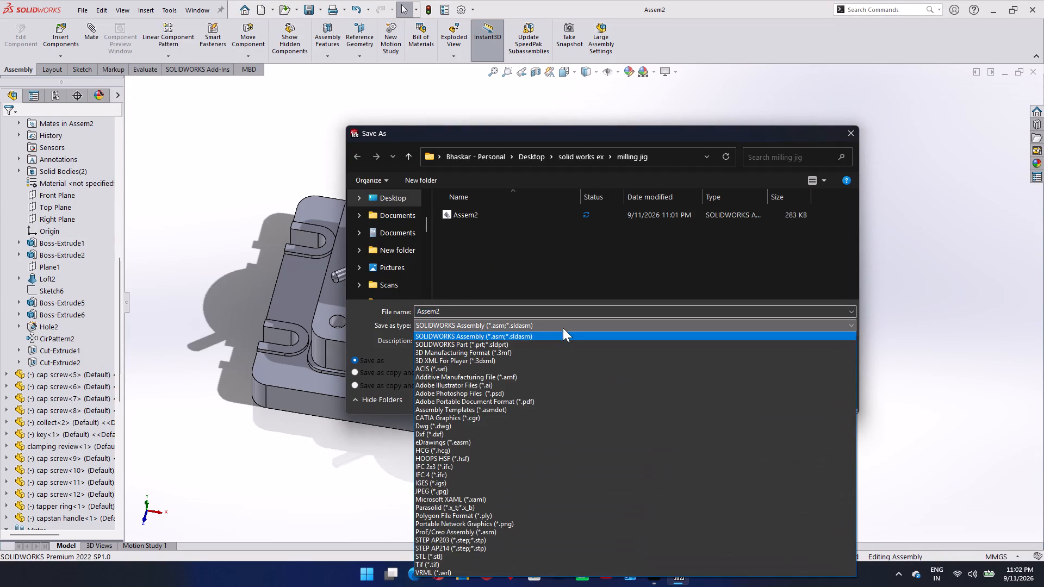
click(477, 404)
click(779, 417)
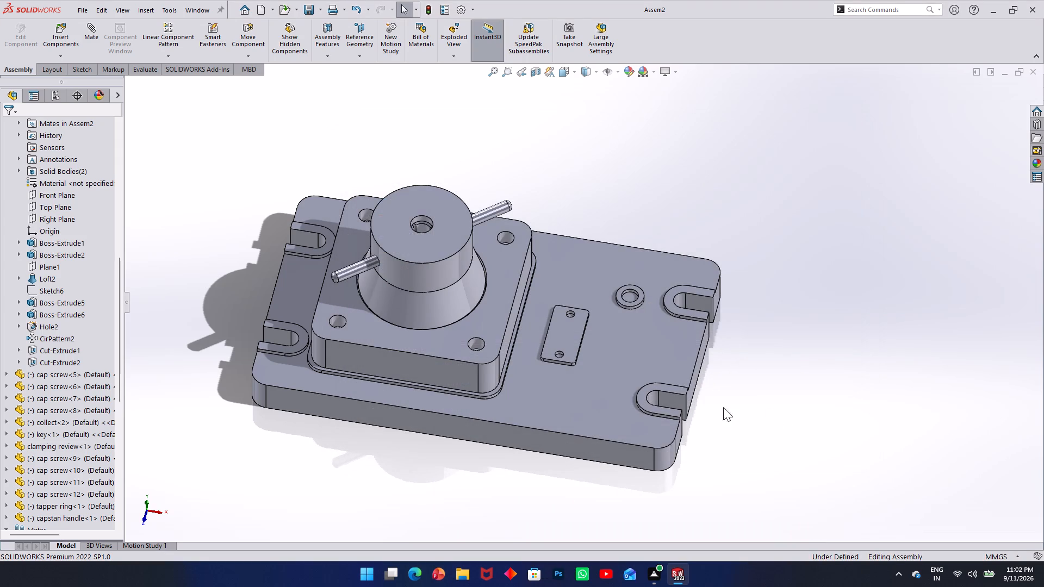
Examine the finished milling jig assembly from above, from the side and from the underside of the base plate.
scroll(258, 300, up, 2)
scroll(310, 243, down, 2)
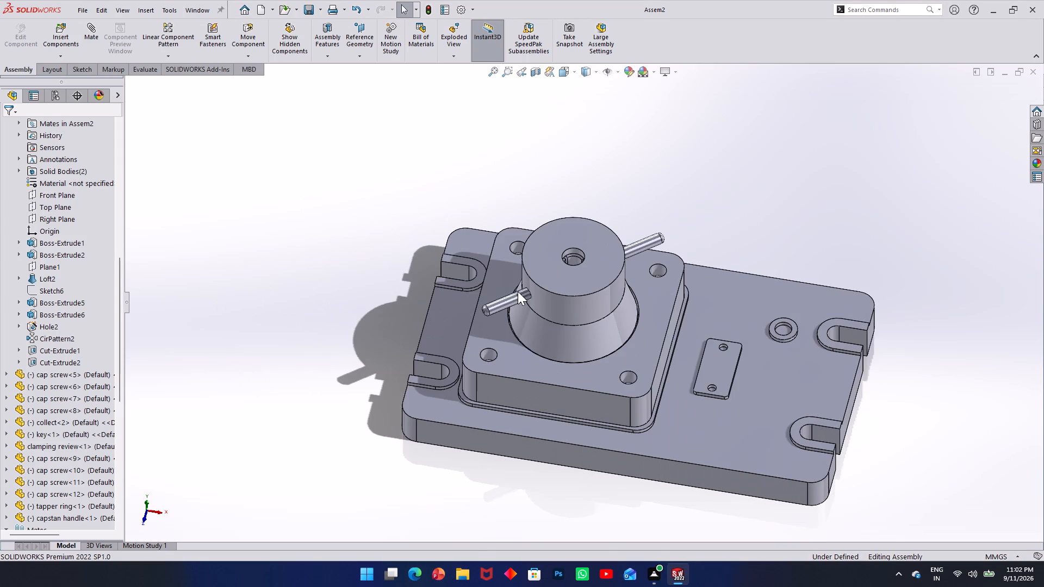
scroll(664, 340, down, 2)
scroll(648, 328, up, 1)
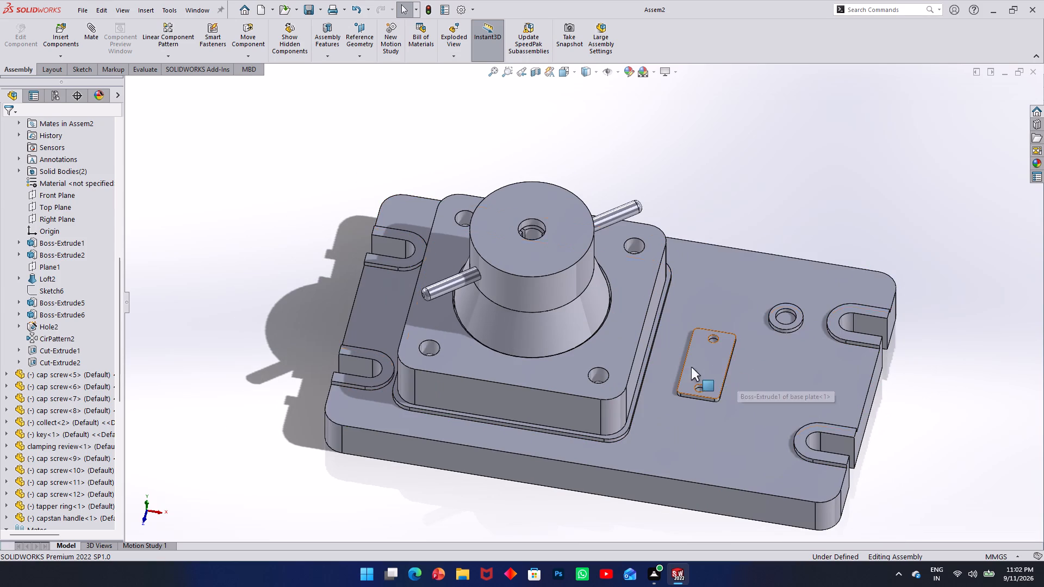
middle_drag(709, 355, 701, 283)
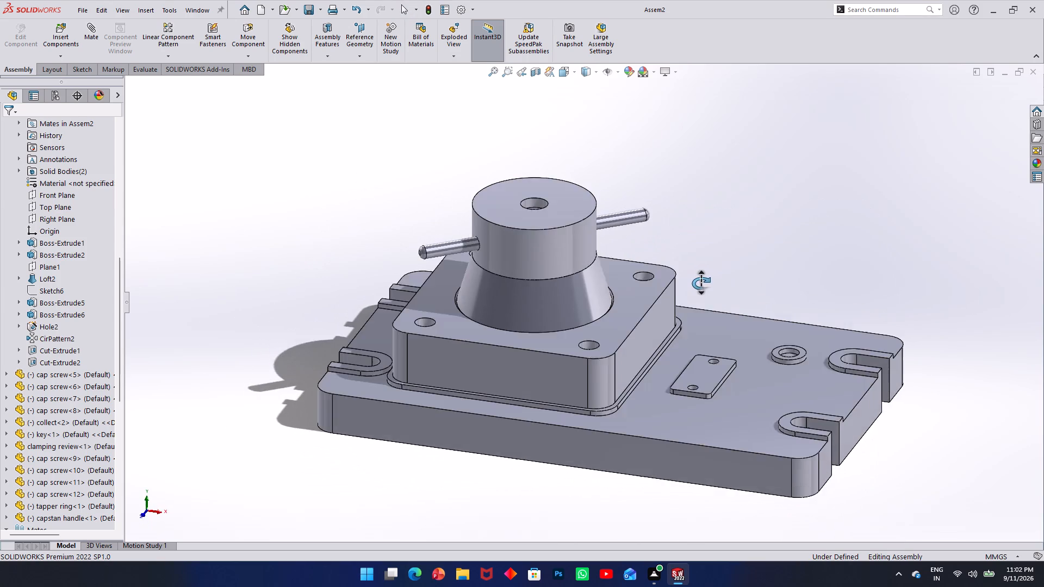
middle_drag(701, 283, 701, 40)
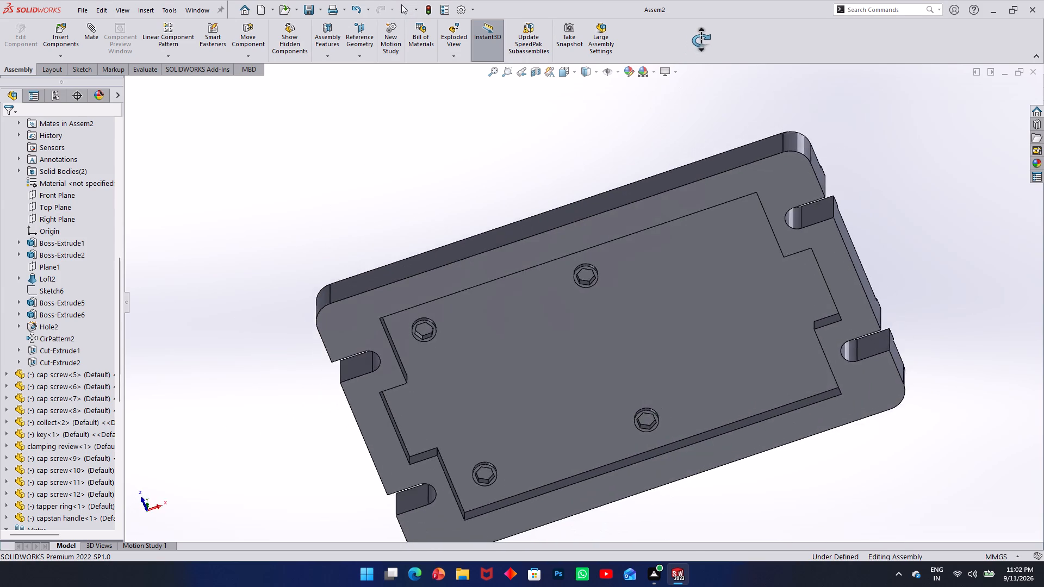
middle_drag(701, 40, 725, 375)
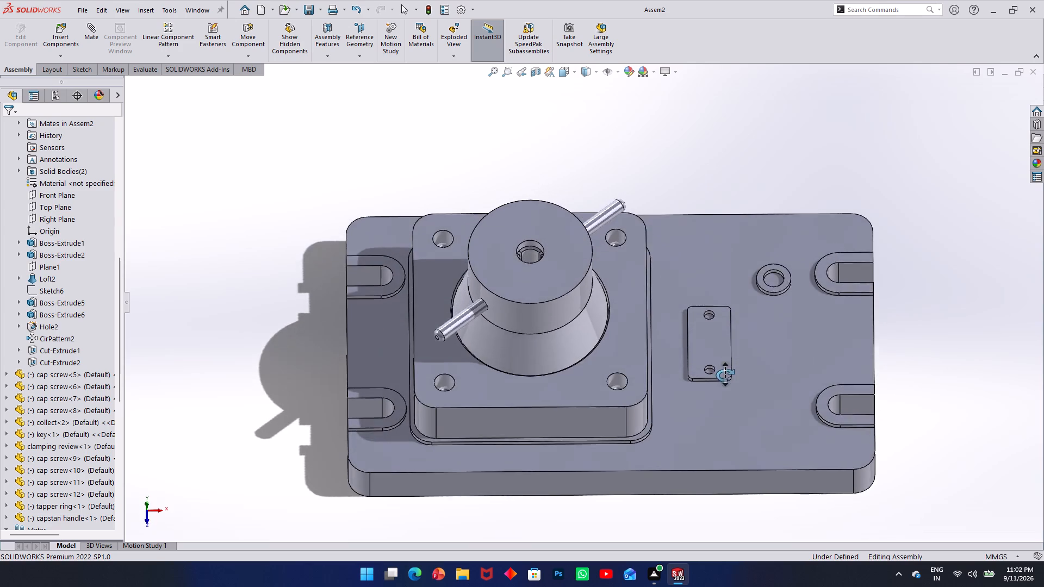
middle_drag(725, 375, 698, 396)
middle_drag(701, 392, 706, 387)
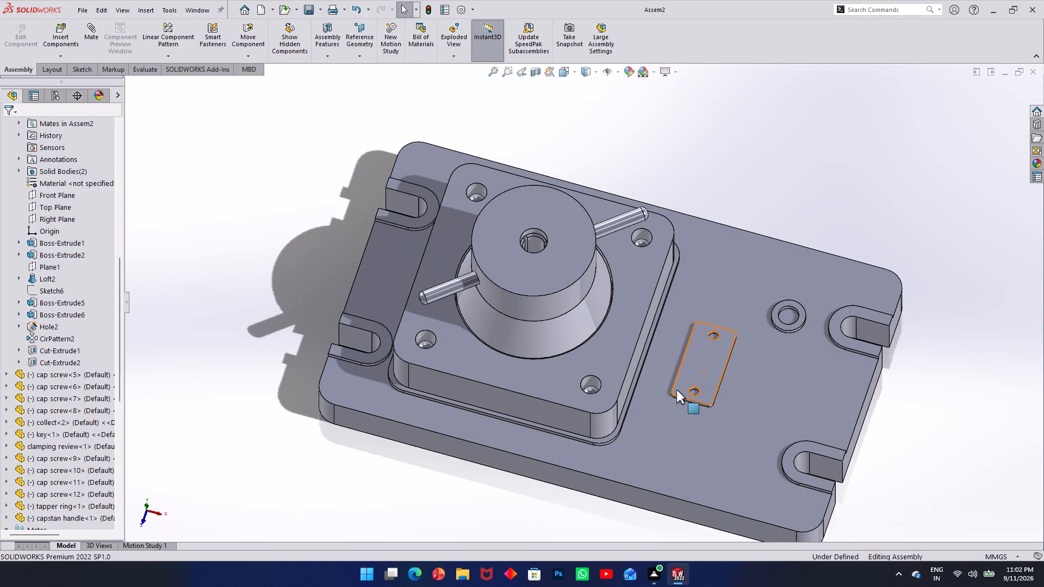